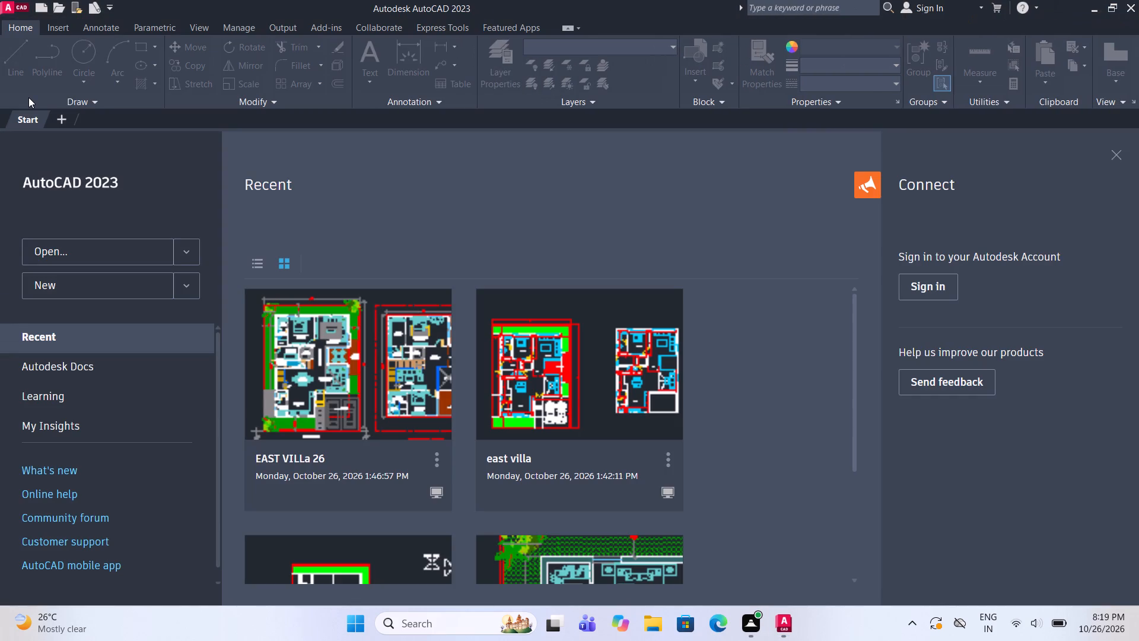
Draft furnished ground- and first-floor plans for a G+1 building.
Create a new blank drawing.
left_click(141, 281)
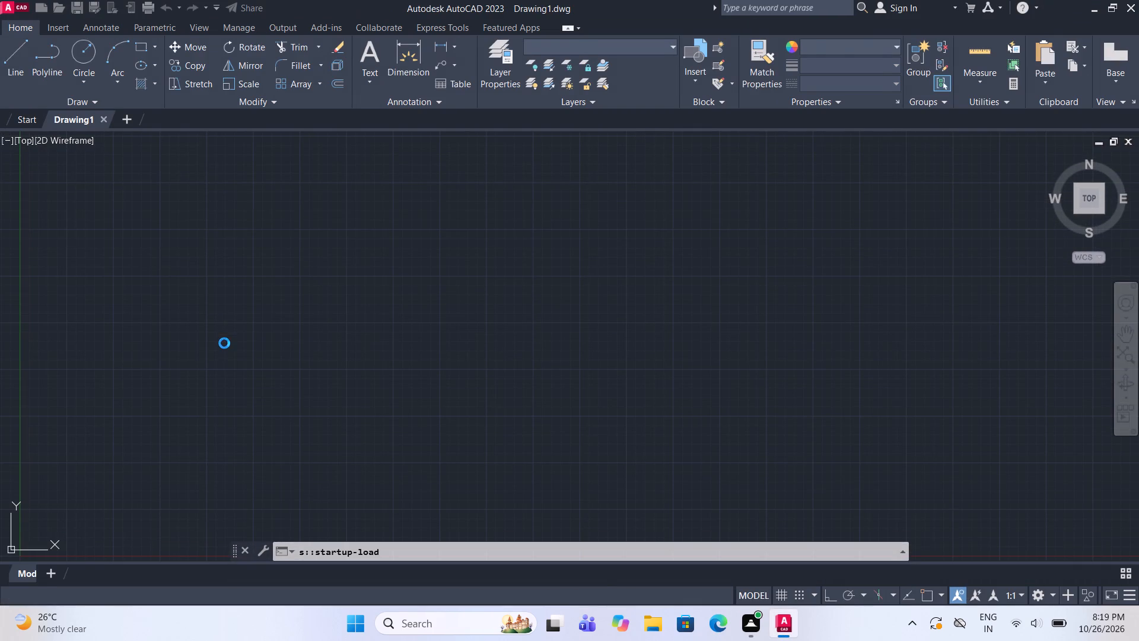
Check the file open and save settings in the Options dialog.
type("OP")
key("Return")
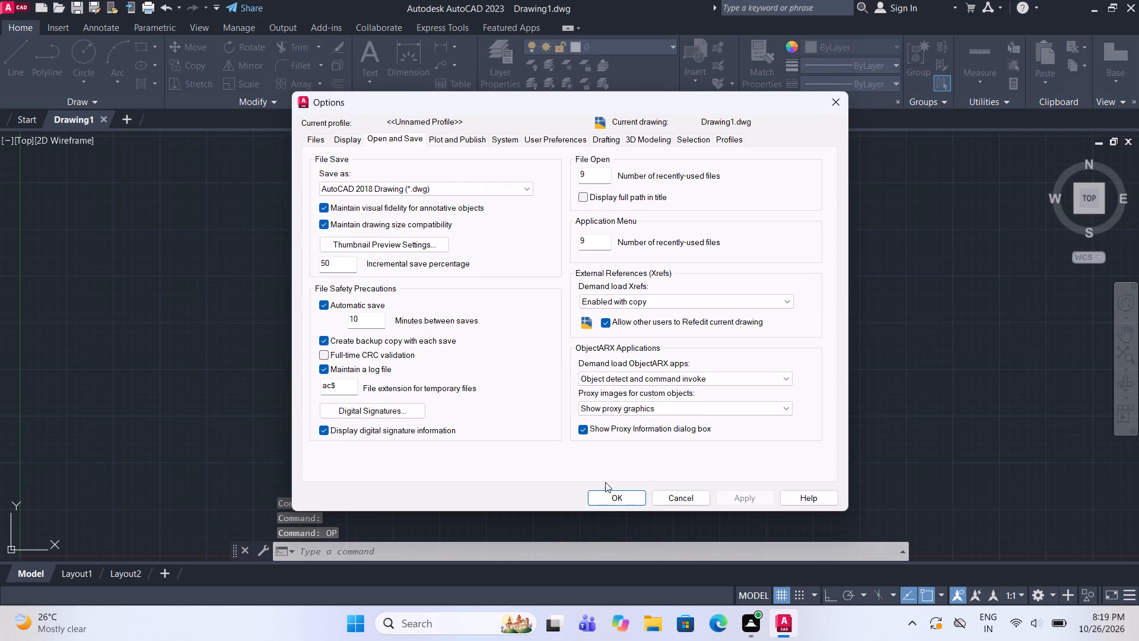
left_click(610, 495)
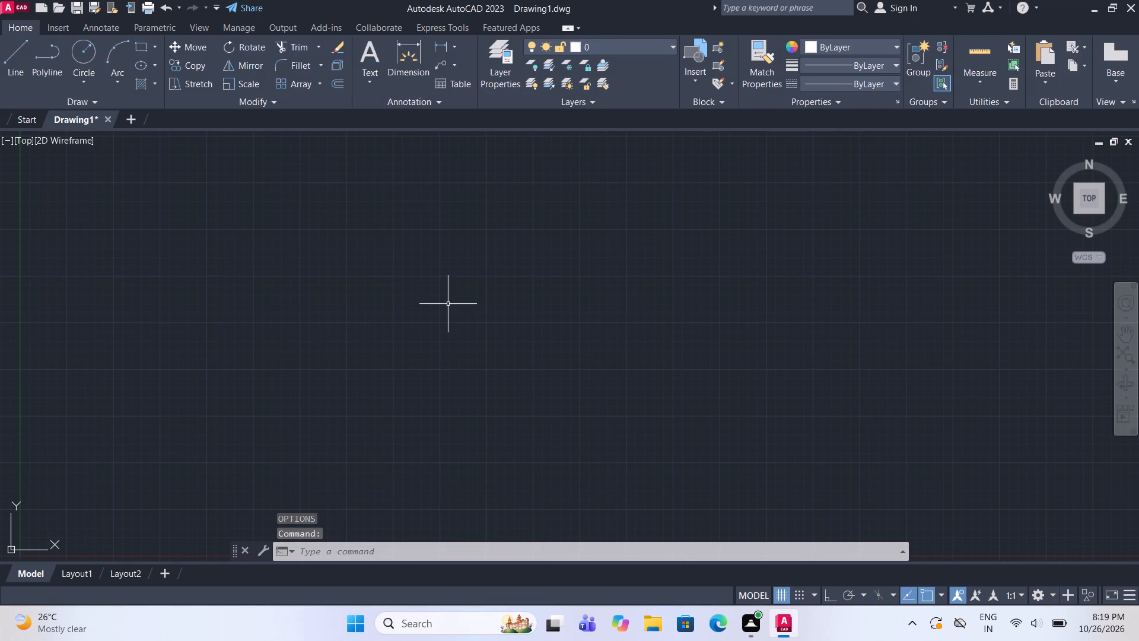
Set the drawing units to Architectural length with 0'-0" precision and inches as the insertion scale.
type("UN")
key("Return")
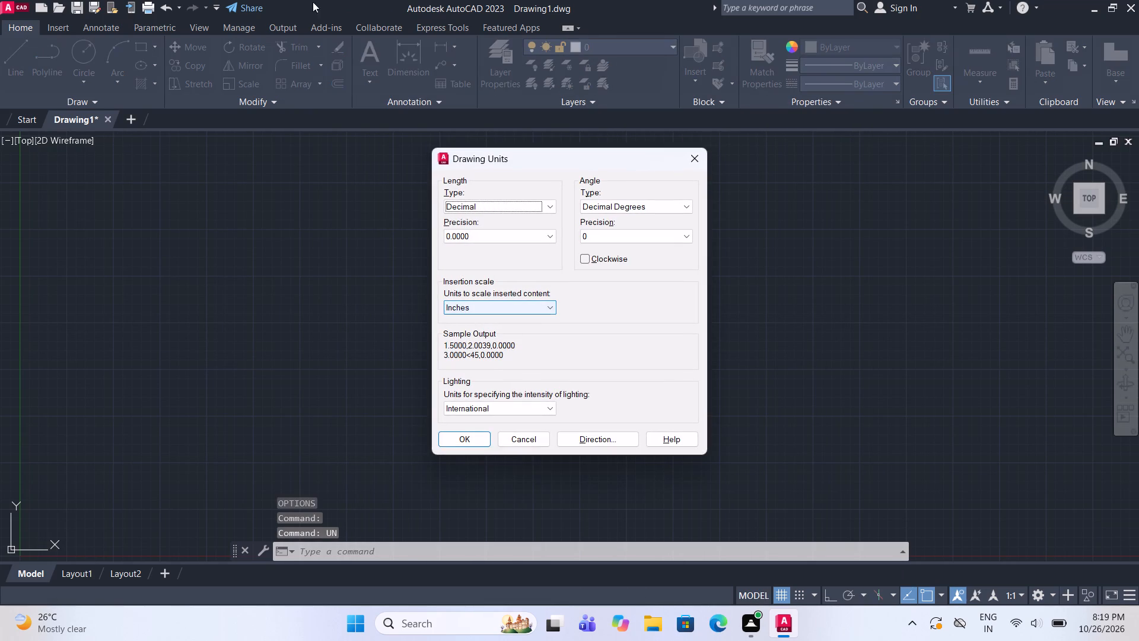
left_click(504, 209)
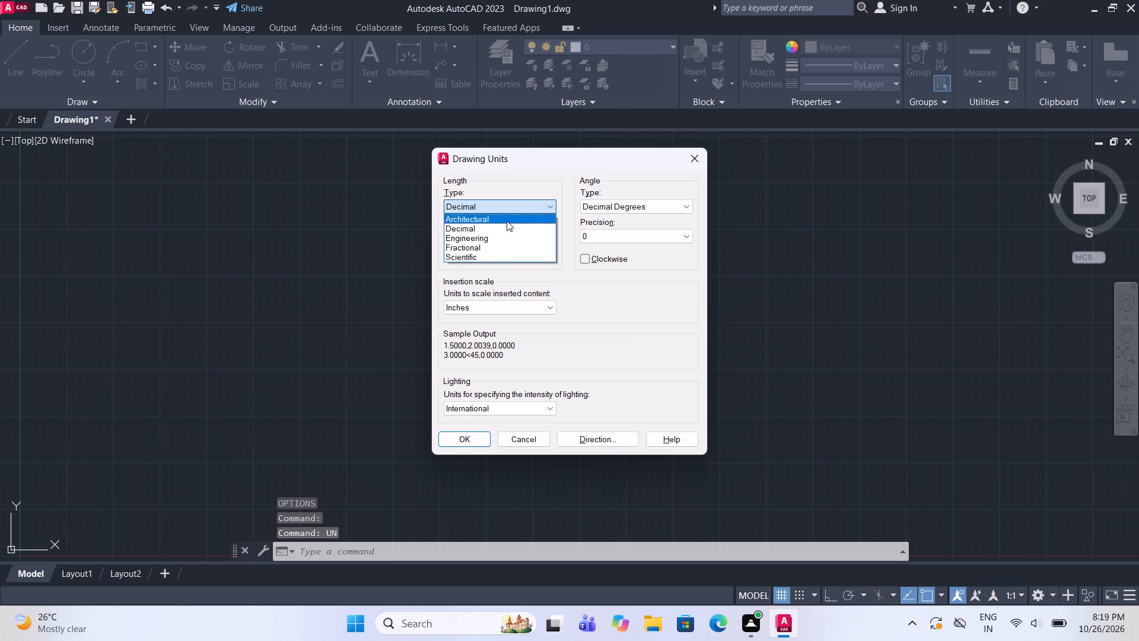
left_click(507, 221)
left_click(508, 243)
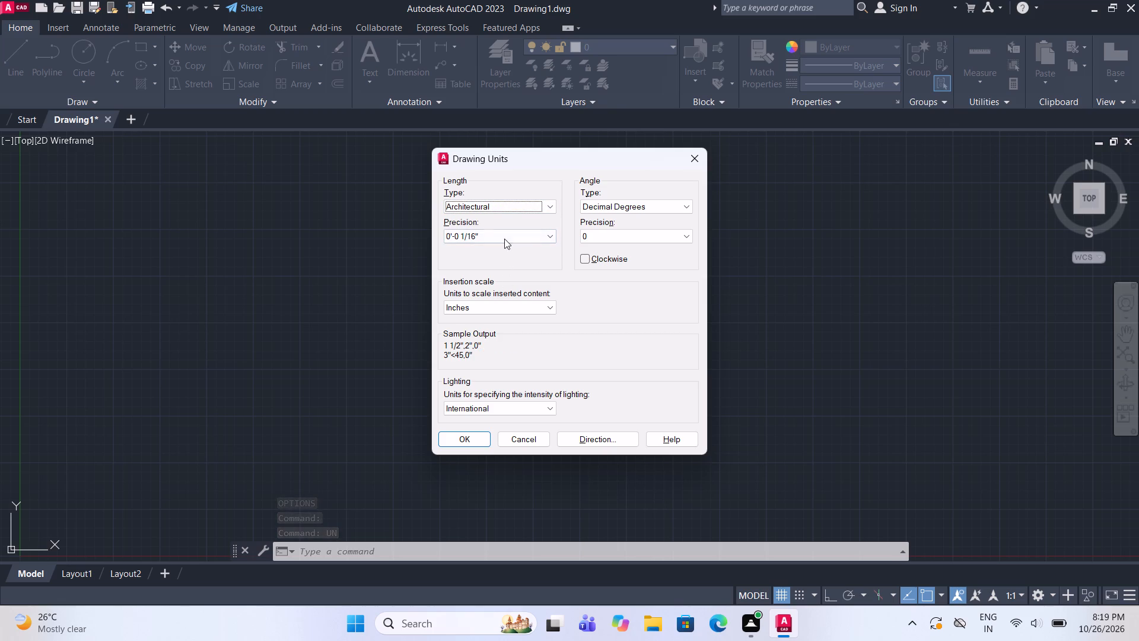
left_click(504, 239)
left_click(497, 250)
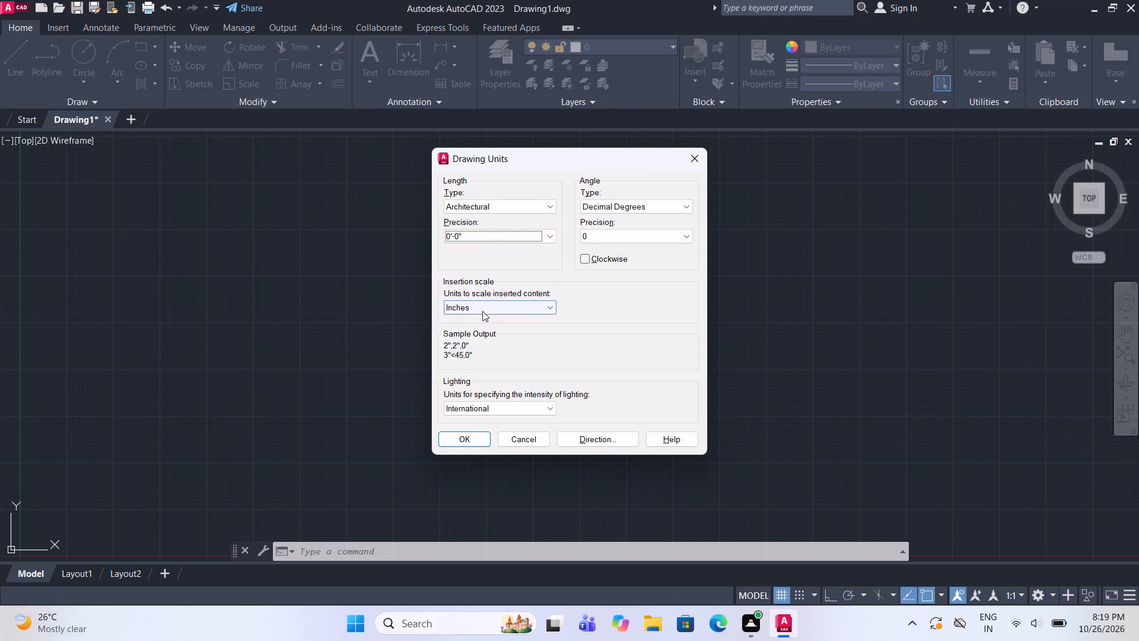
left_click(482, 311)
left_click(476, 327)
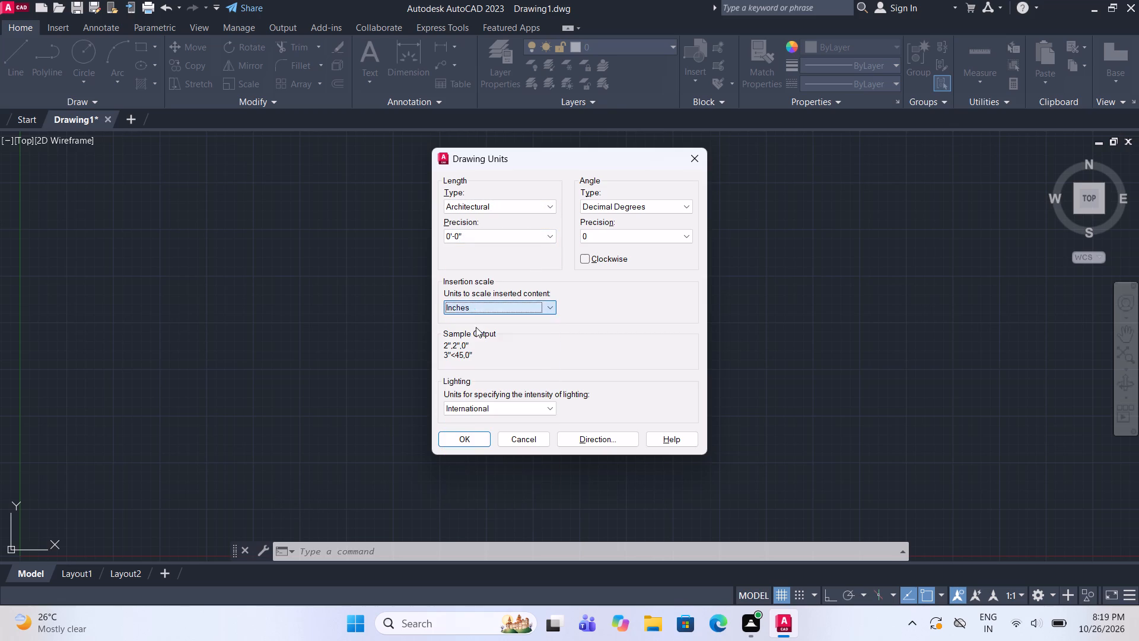
left_click(471, 431)
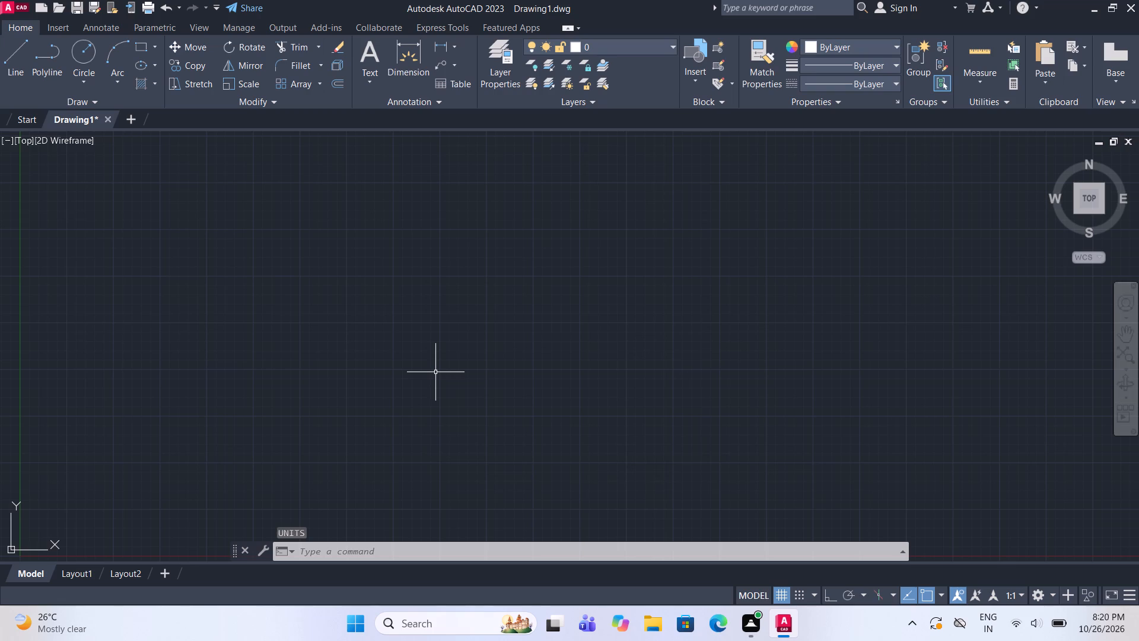
Modify the Standard dimension style's primary units to Architectural format with 0'-0" precision.
type("DIM")
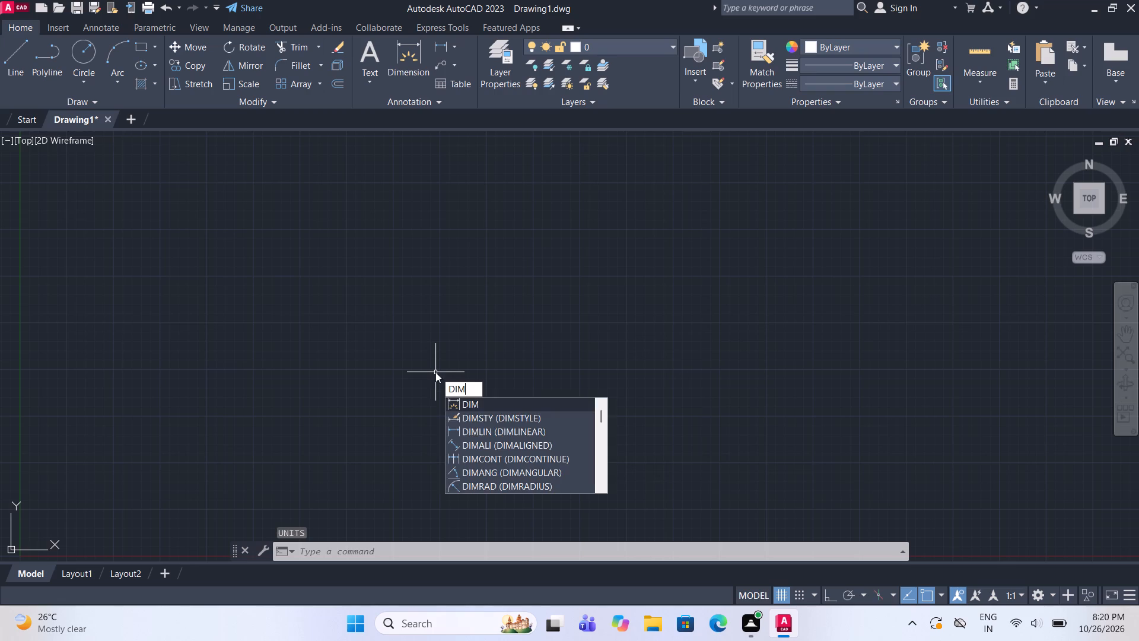
left_click(507, 419)
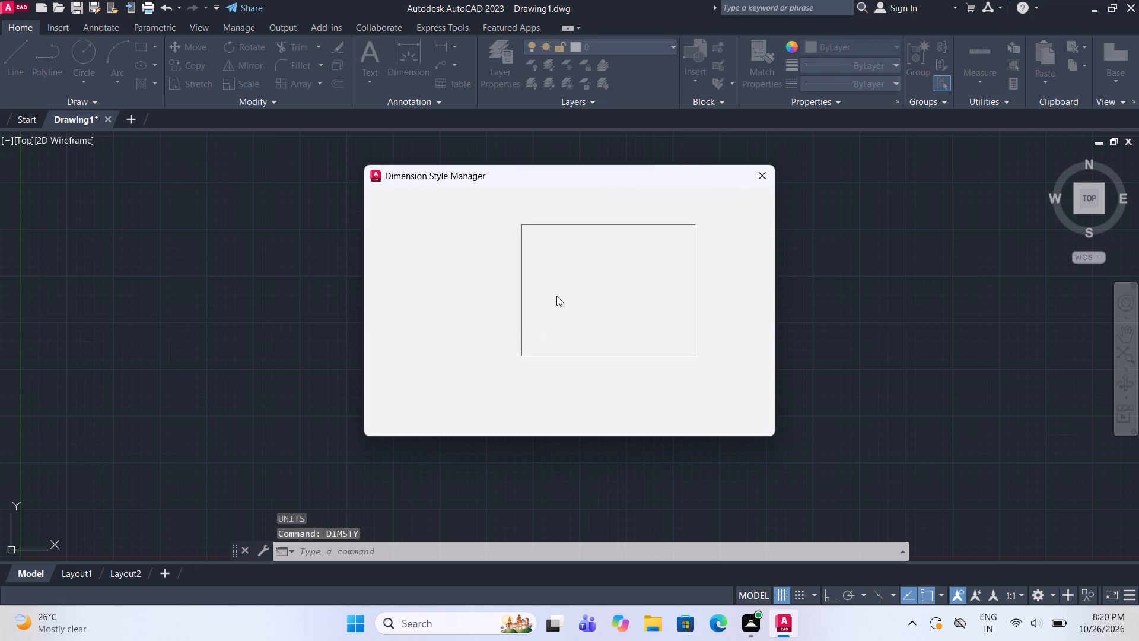
left_click(744, 277)
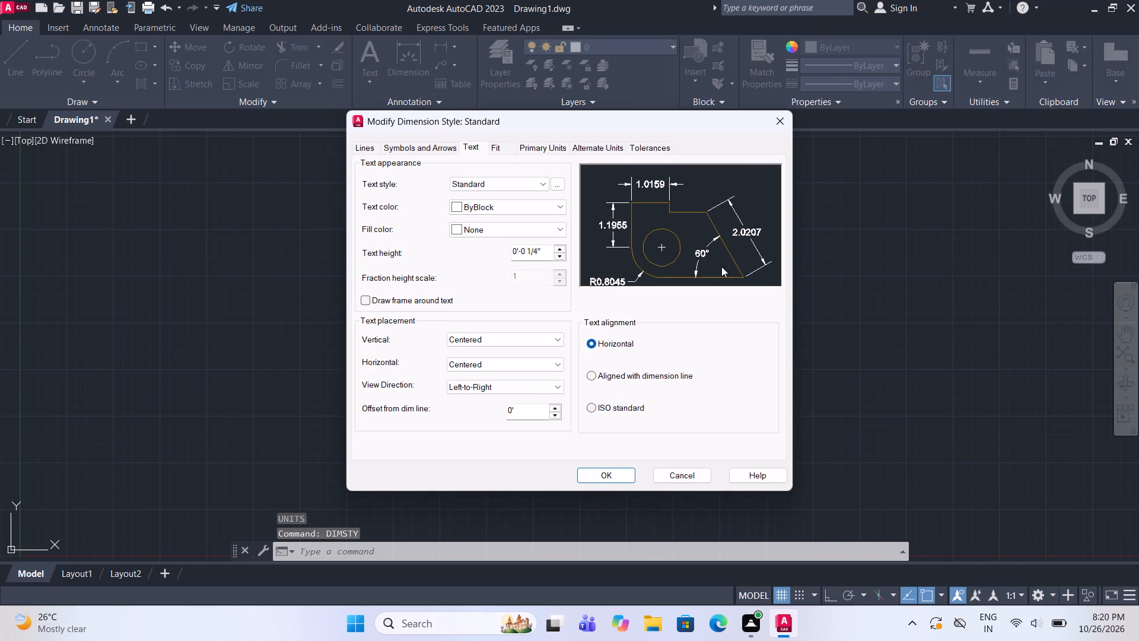
left_click(544, 150)
left_click(502, 174)
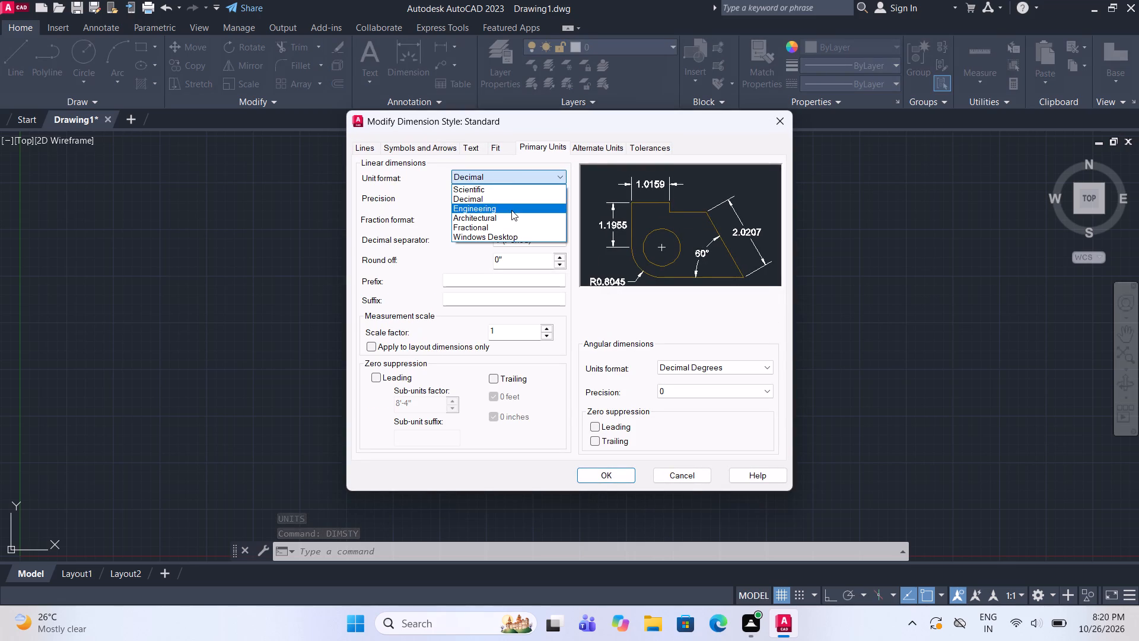
left_click(508, 222)
left_click(500, 199)
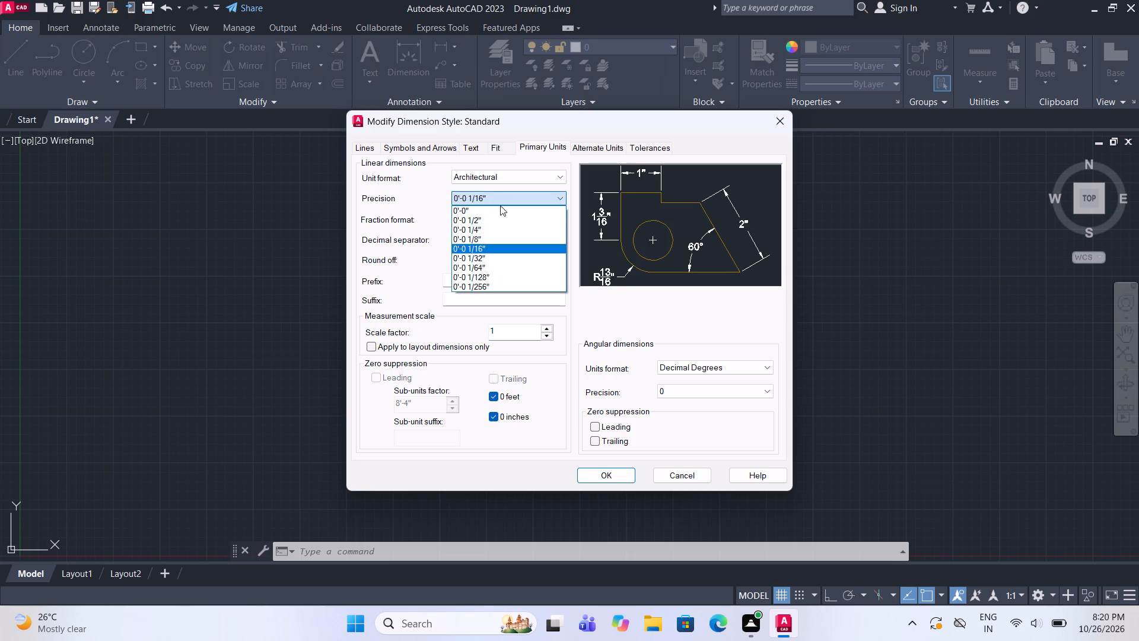
left_click(500, 212)
Set the Standard dimension style's text height to 5" and make the style current.
left_click(476, 141)
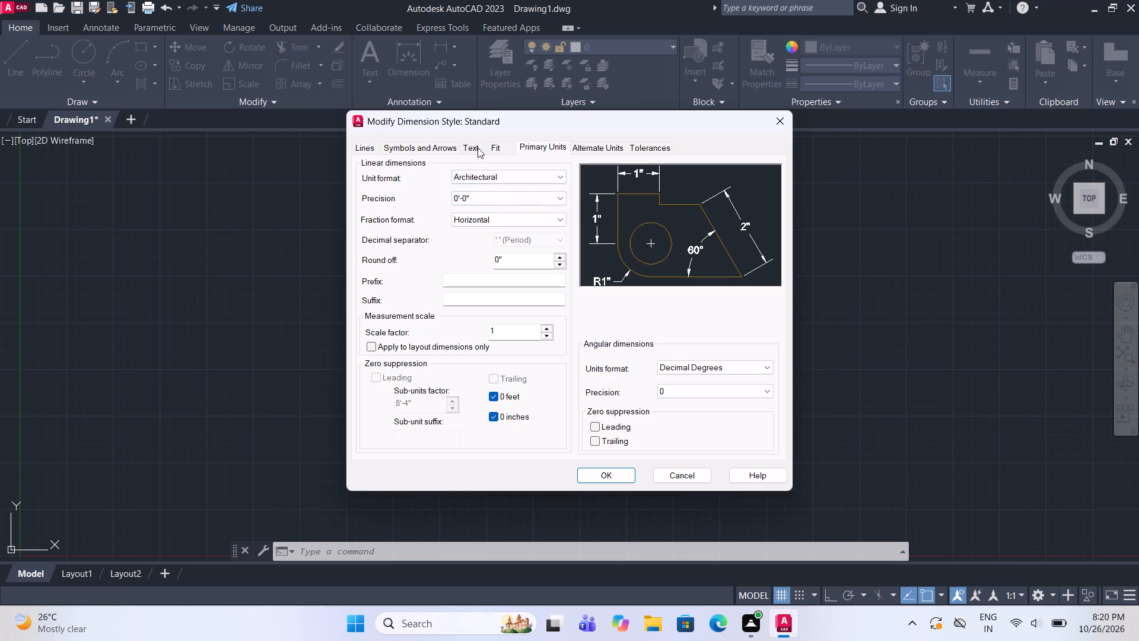
left_click(478, 148)
left_click_drag(546, 252, 483, 252)
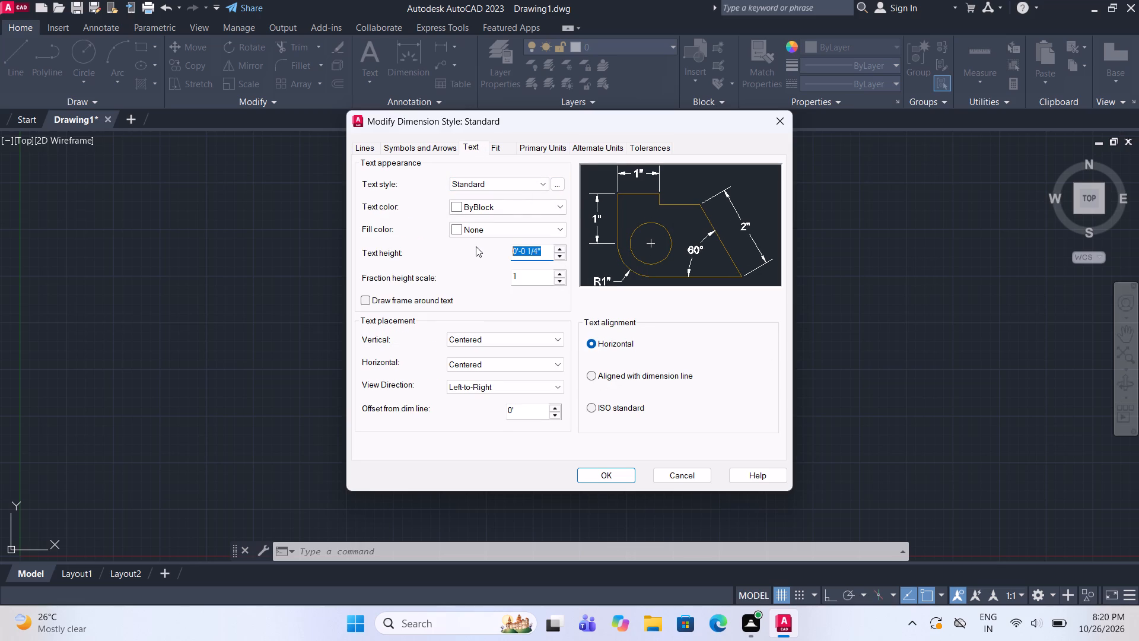
key("shift+quotedbl")
key("BackSpace")
key("BackSpace")
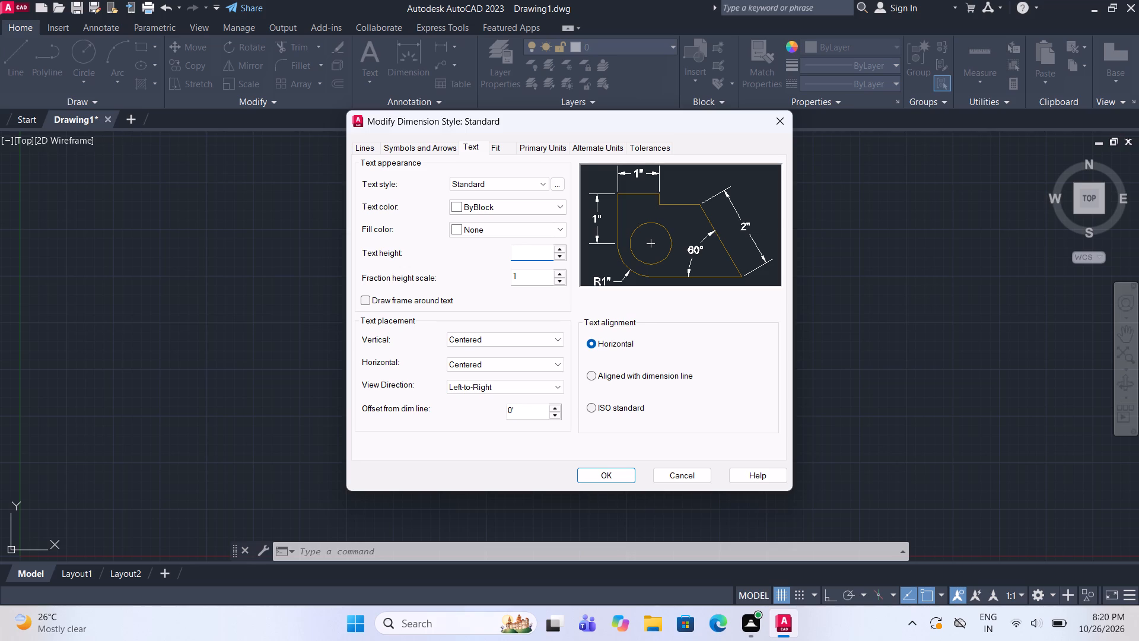
key("5")
key("shift+quotedbl")
left_click(591, 478)
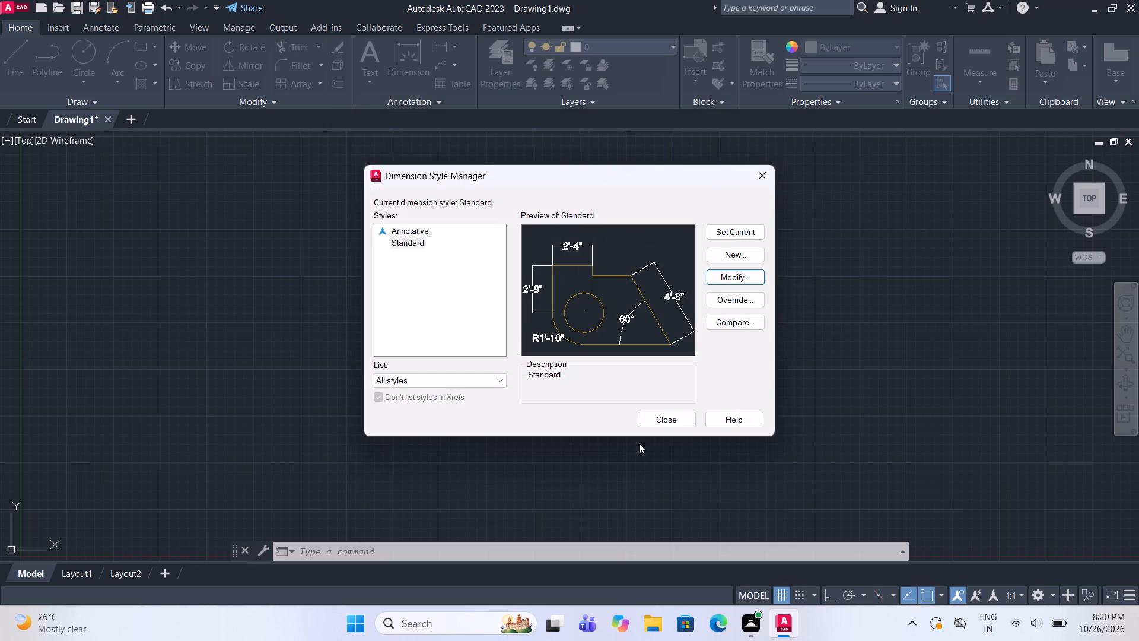
left_click(727, 225)
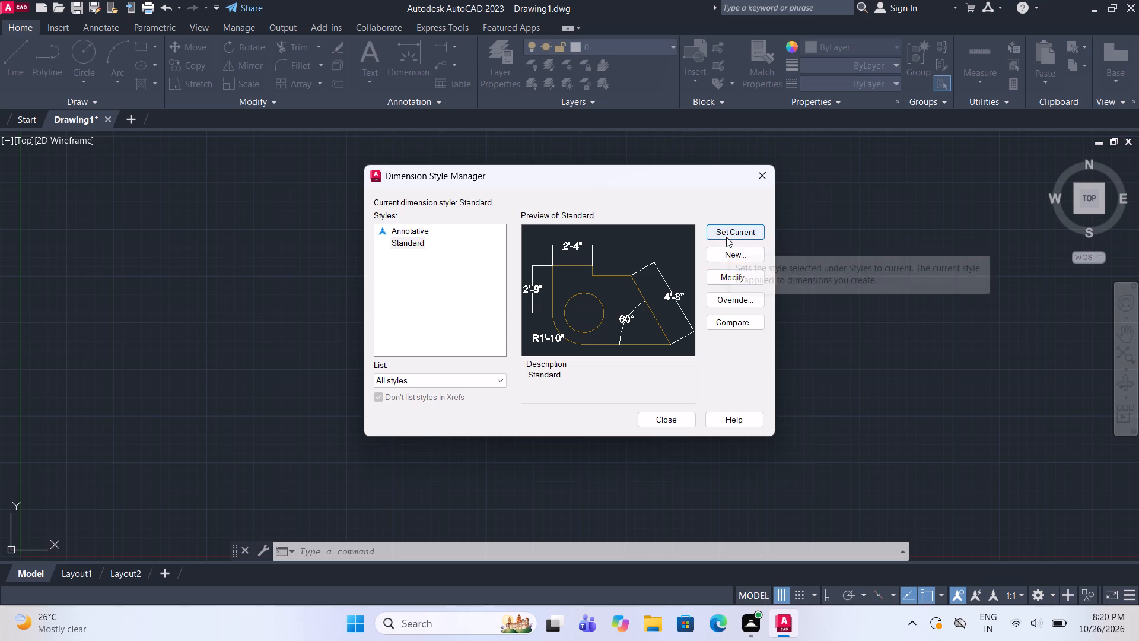
left_click(726, 237)
left_click(668, 419)
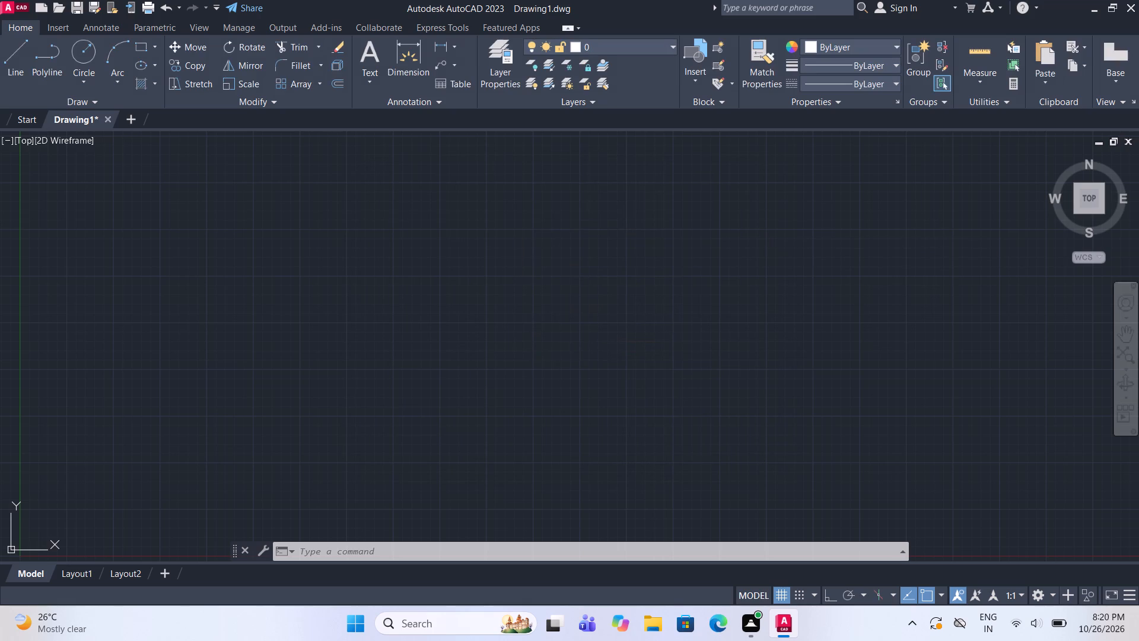
Turn Ortho on and draw a horizontal line 26'6" long near the origin.
key("F8")
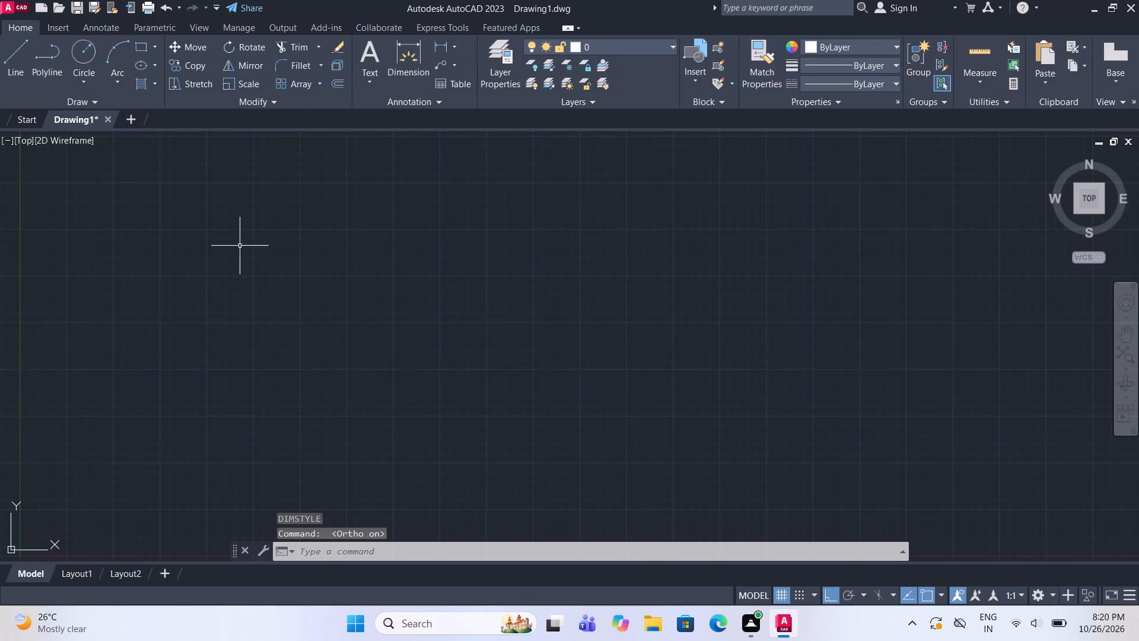
left_click(11, 56)
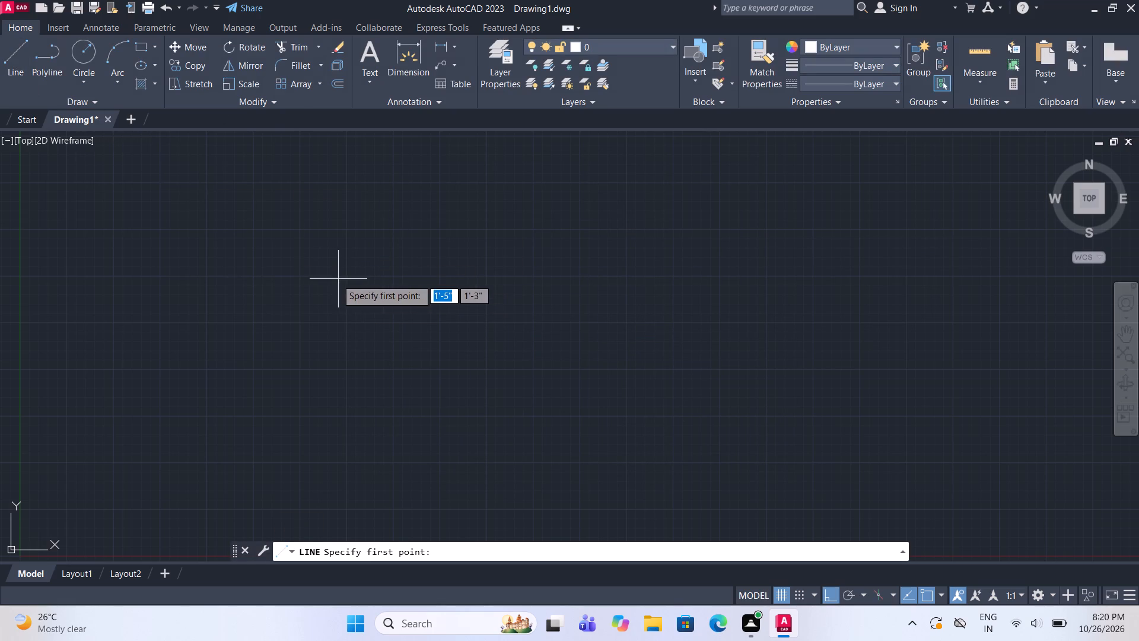
left_click(336, 278)
type("26'6")
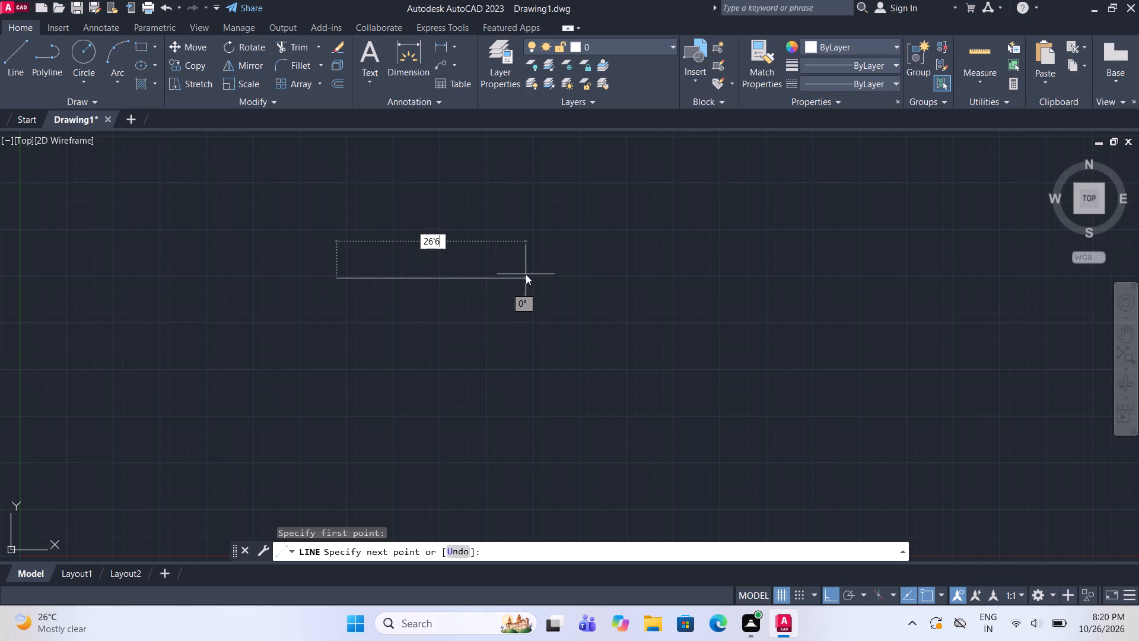
key("shift+quotedbl")
key("Return")
scroll(145, 438, "down", 2)
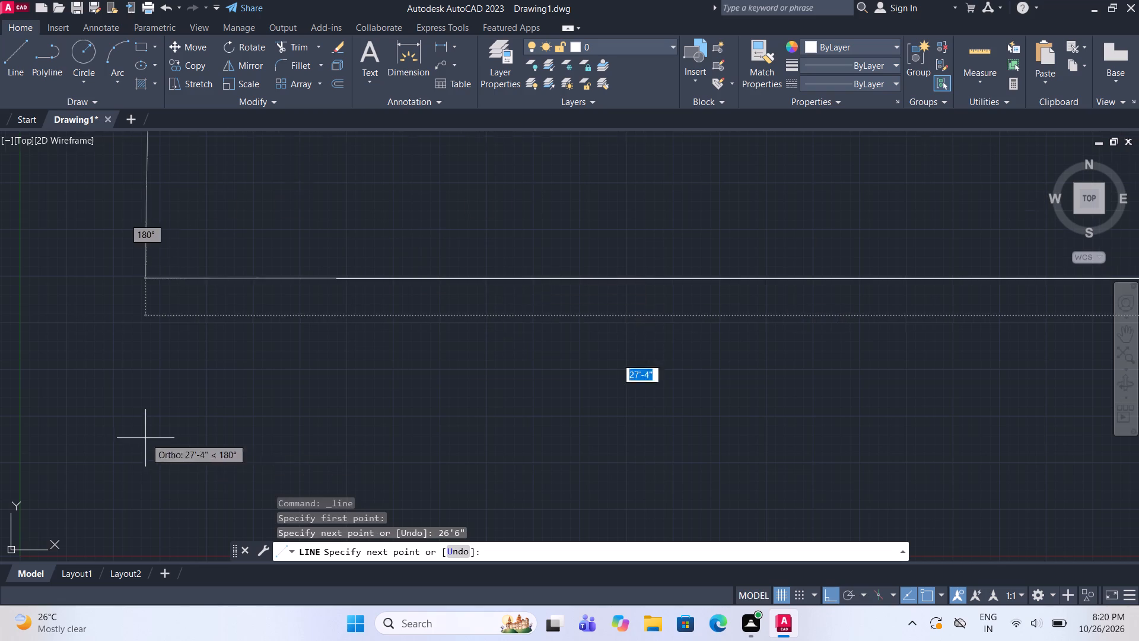
scroll(145, 438, "down", 4)
scroll(435, 384, "down", 13)
key("Escape")
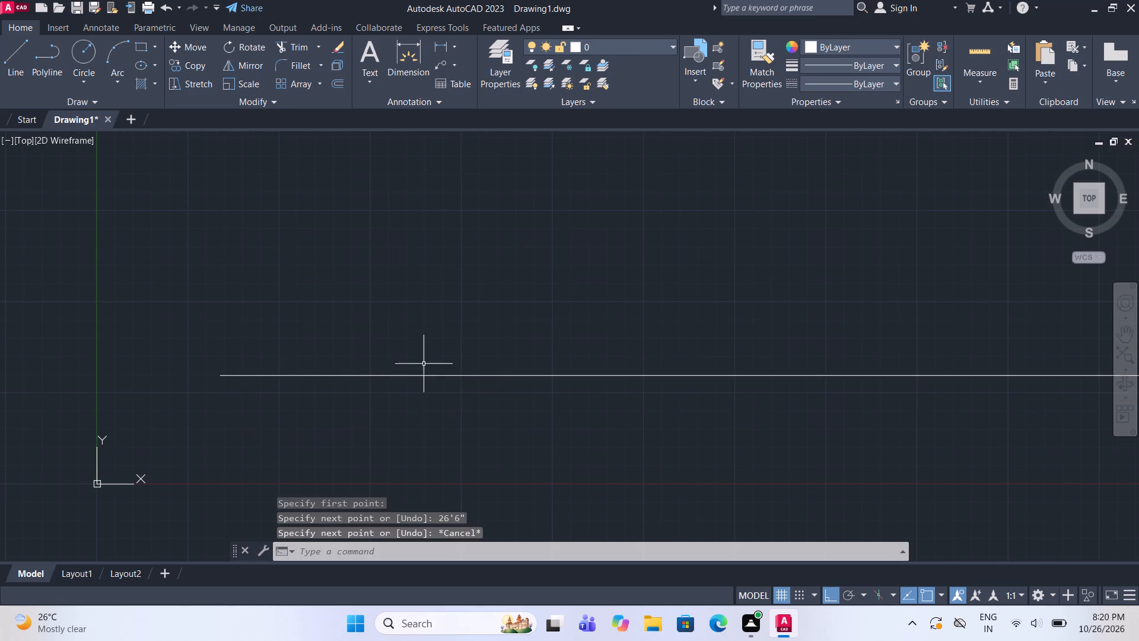
Move the horizontal line about 100' up and to the right of the origin, with Ortho off.
scroll(422, 362, "down", 8)
scroll(440, 379, "up", 4)
left_click_drag(456, 285, 434, 255)
left_click(415, 225)
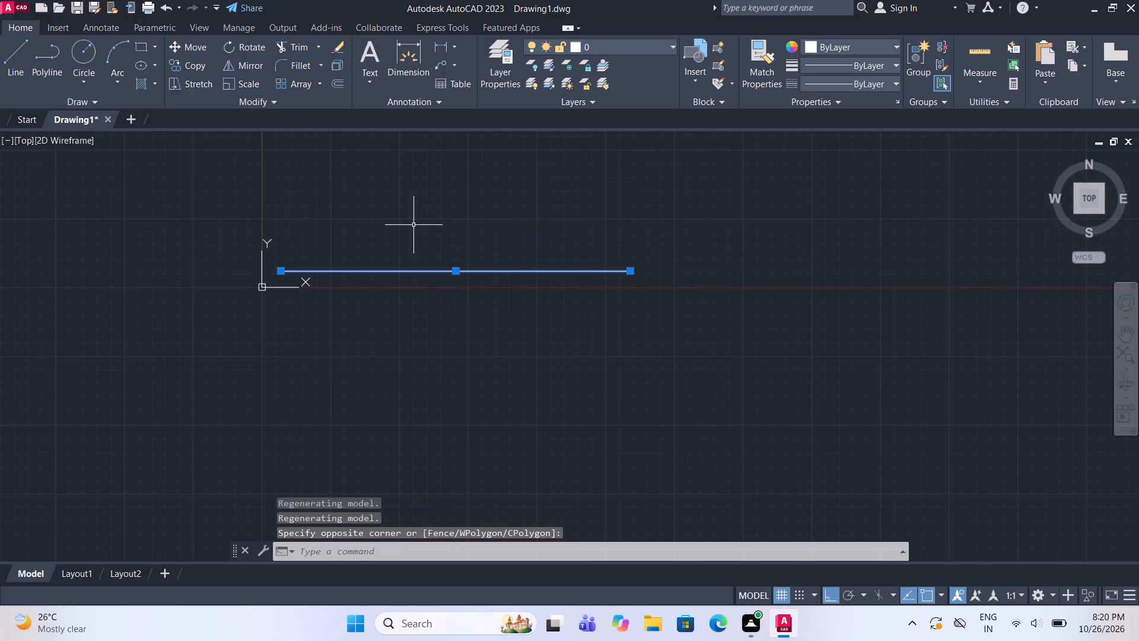
left_click(189, 47)
left_click_drag(489, 302, 489, 310)
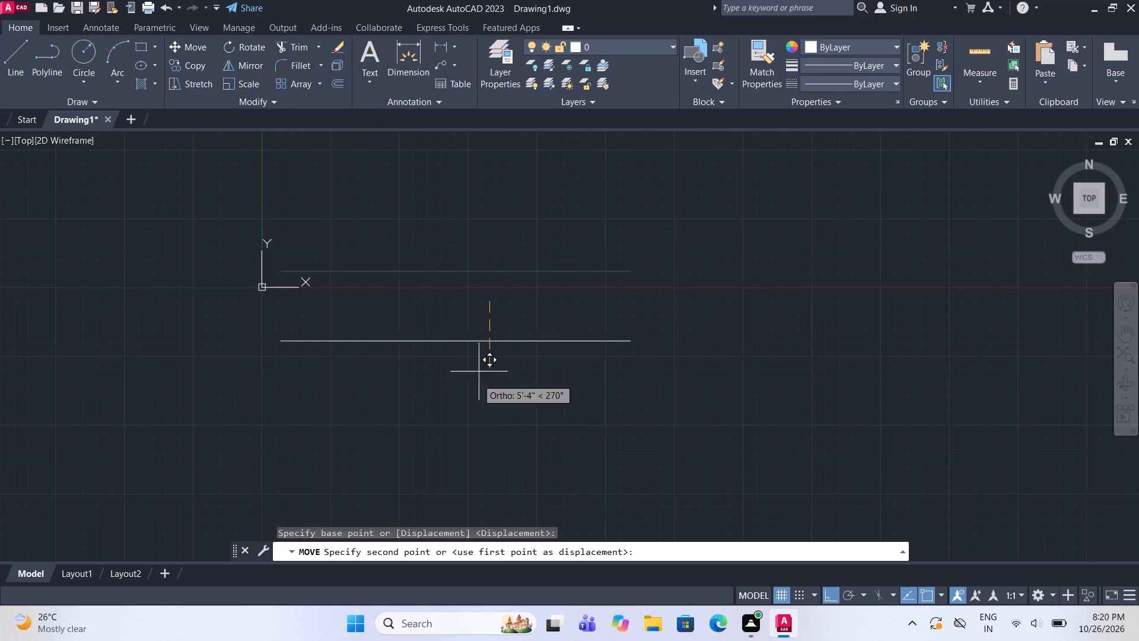
scroll(483, 437, "down", 6)
scroll(527, 314, "up", 3)
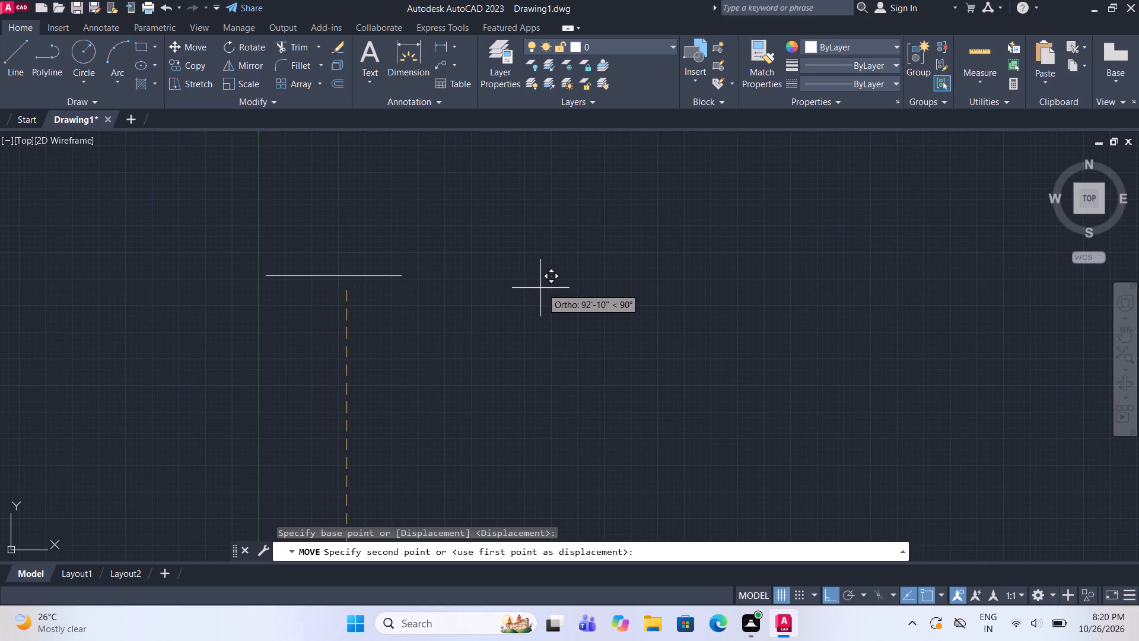
key("F8")
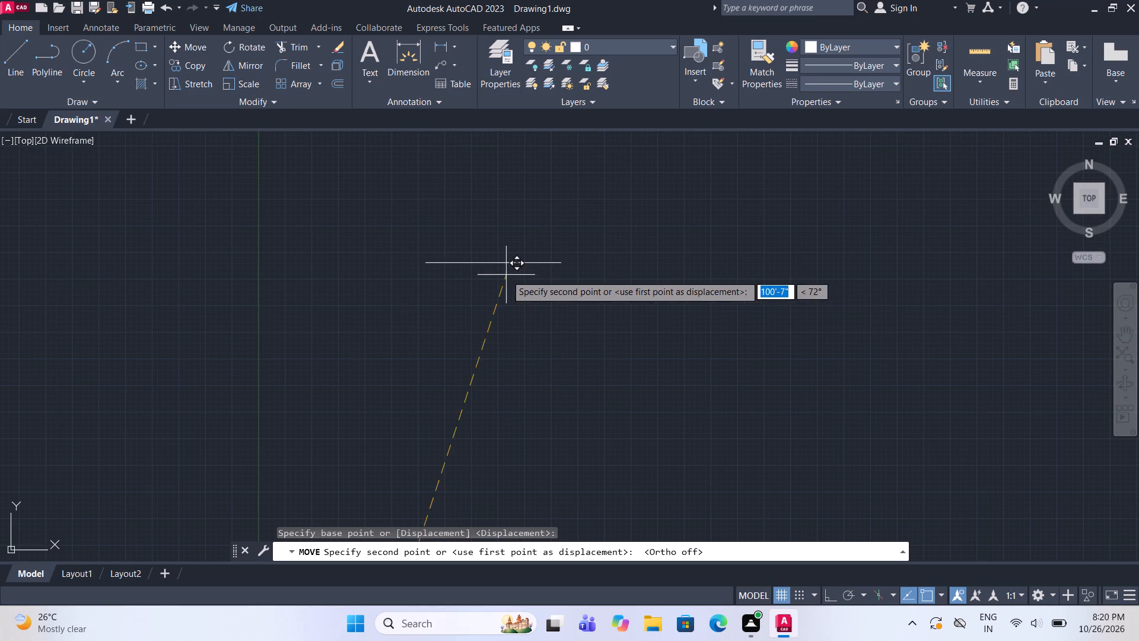
left_click(492, 274)
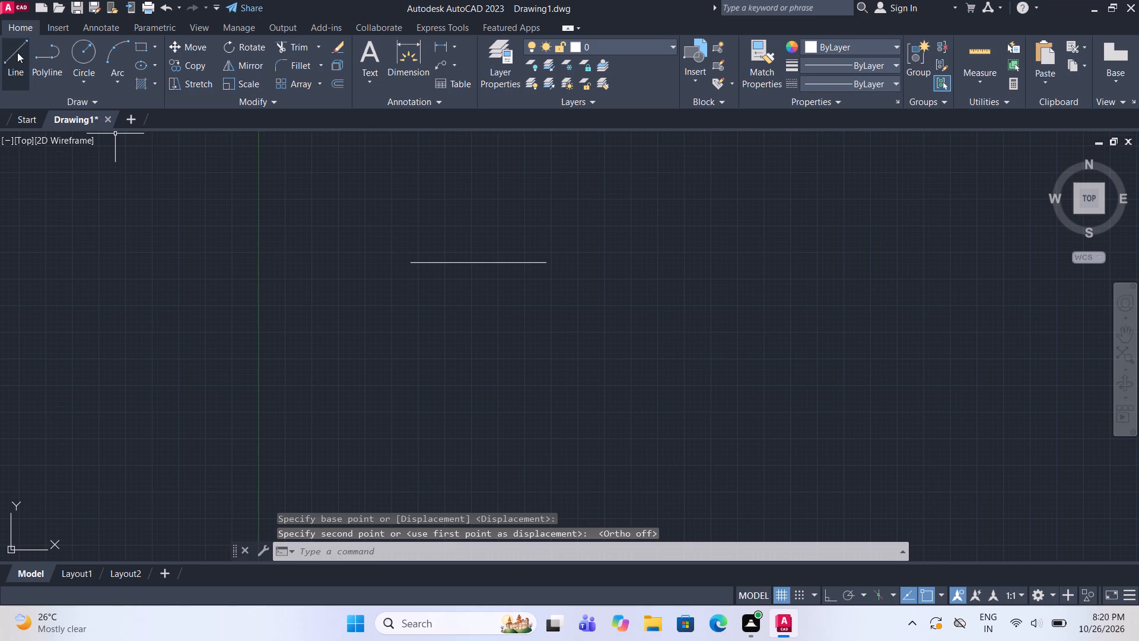
Complete the rectangular outline with lines 47' down from the horizontal line's left end, 26'6" across with Ortho on, and up to its right end.
left_click(17, 52)
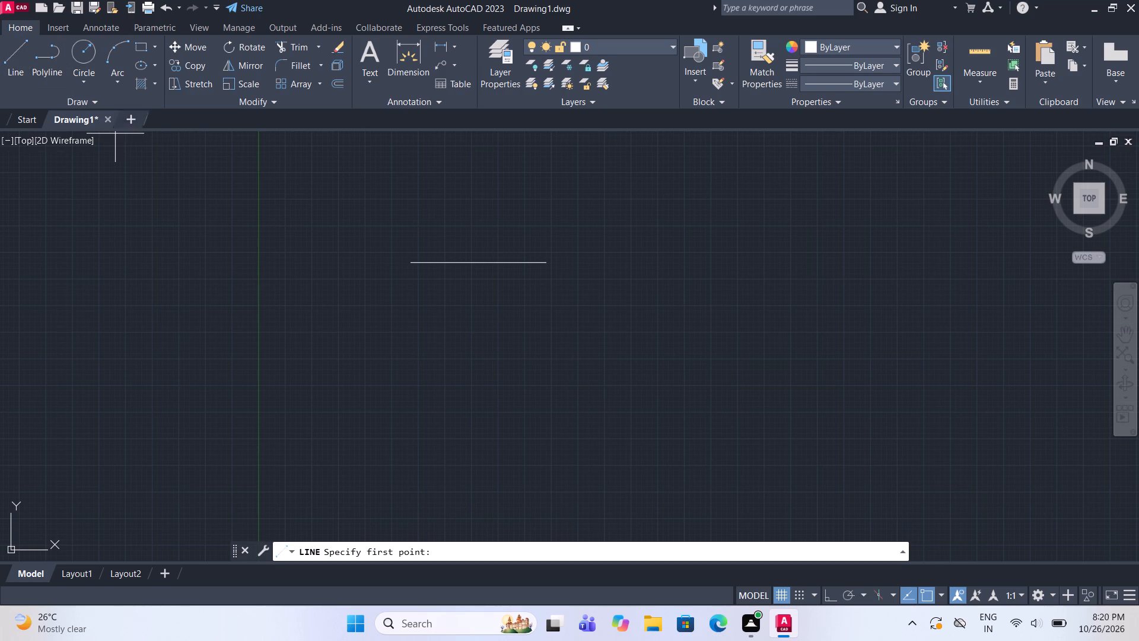
left_click(405, 264)
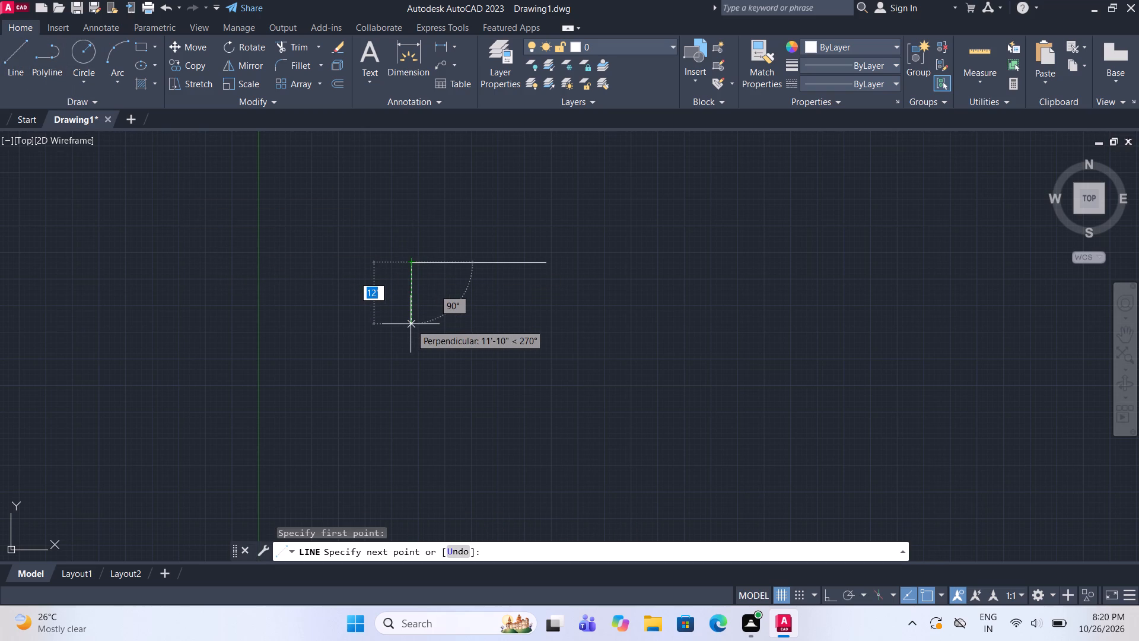
type("47'")
key("Return")
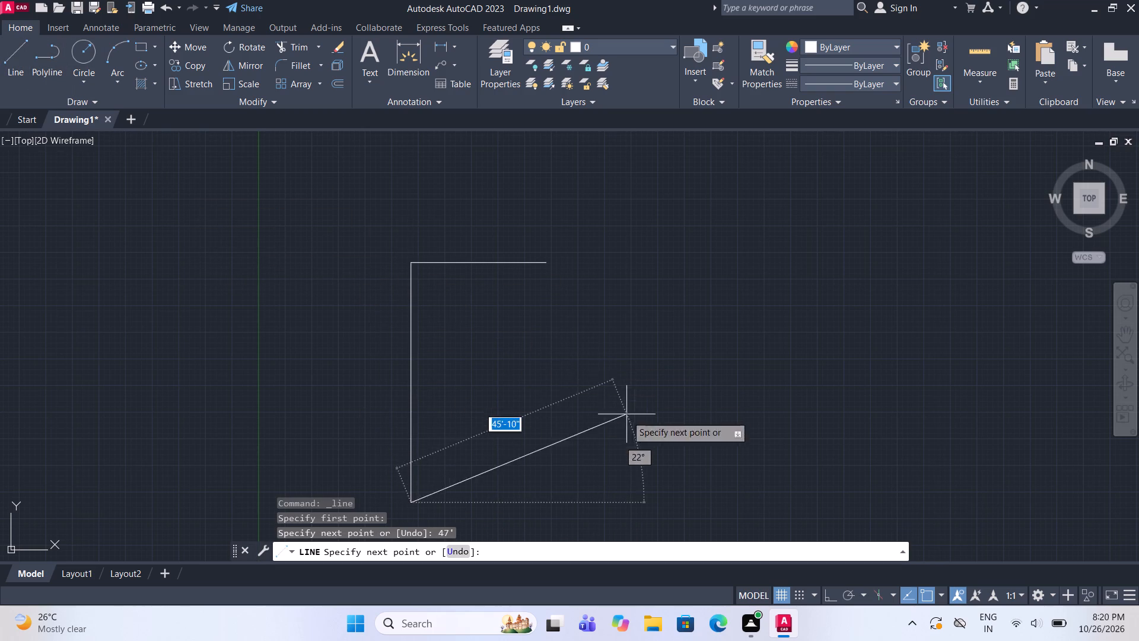
key("F8")
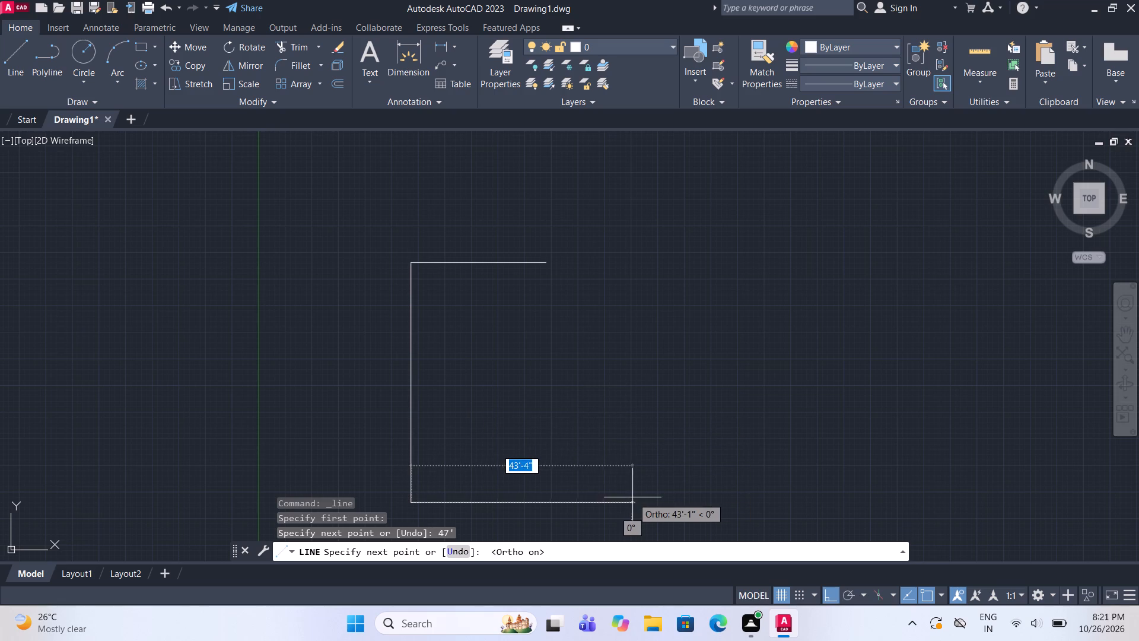
type("26")
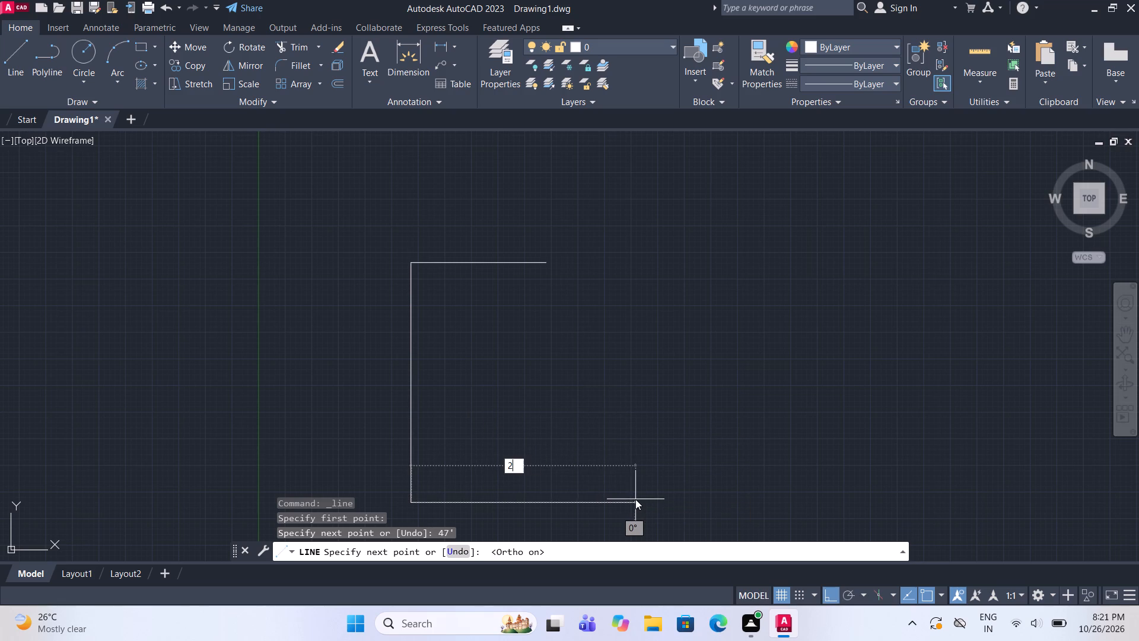
type("'6")
key("shift+quotedbl")
key("Return")
double_click(548, 269)
key("Escape")
Offset the right side of the rectangle 9" inward.
middle_click_drag(529, 300, 529, 299)
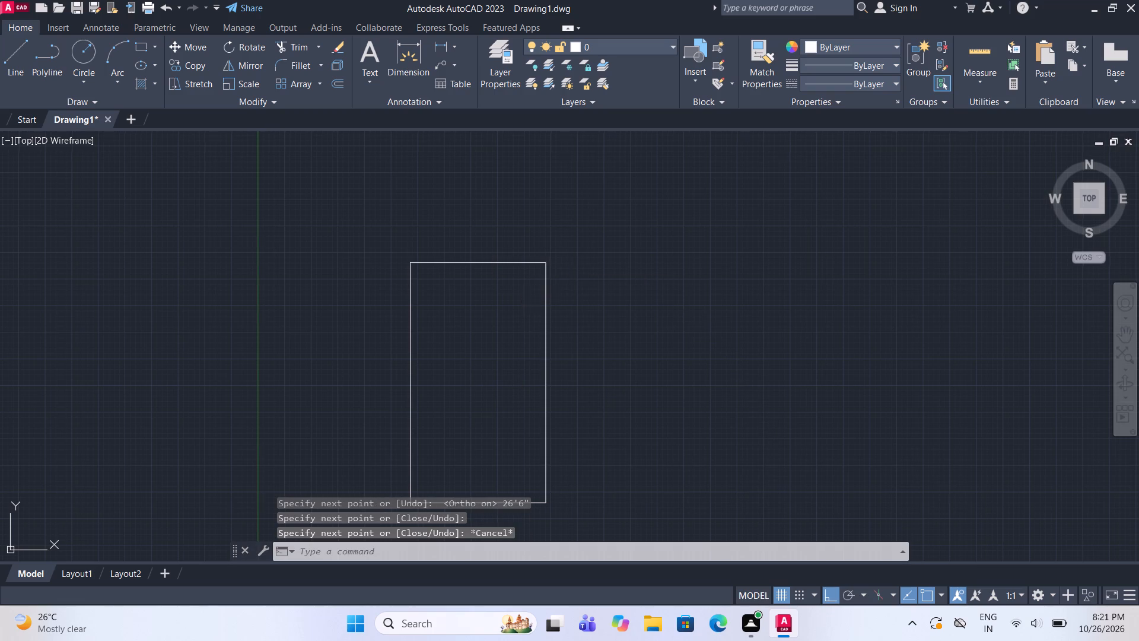
middle_click_drag(529, 299, 517, 272)
left_click_drag(630, 327, 608, 307)
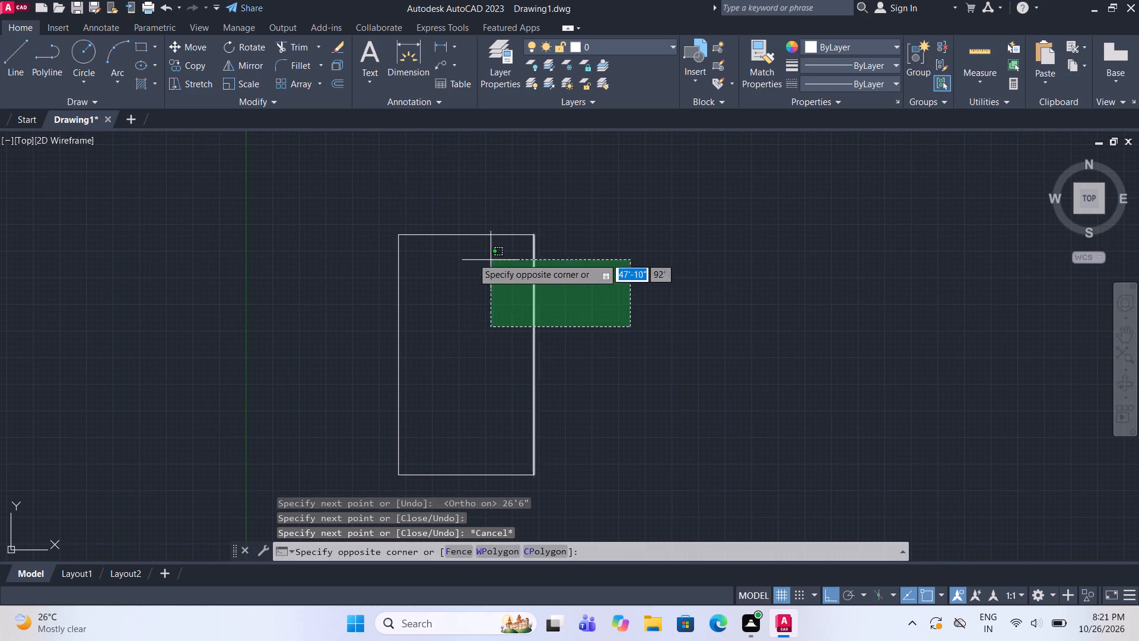
left_click(472, 258)
left_click(335, 78)
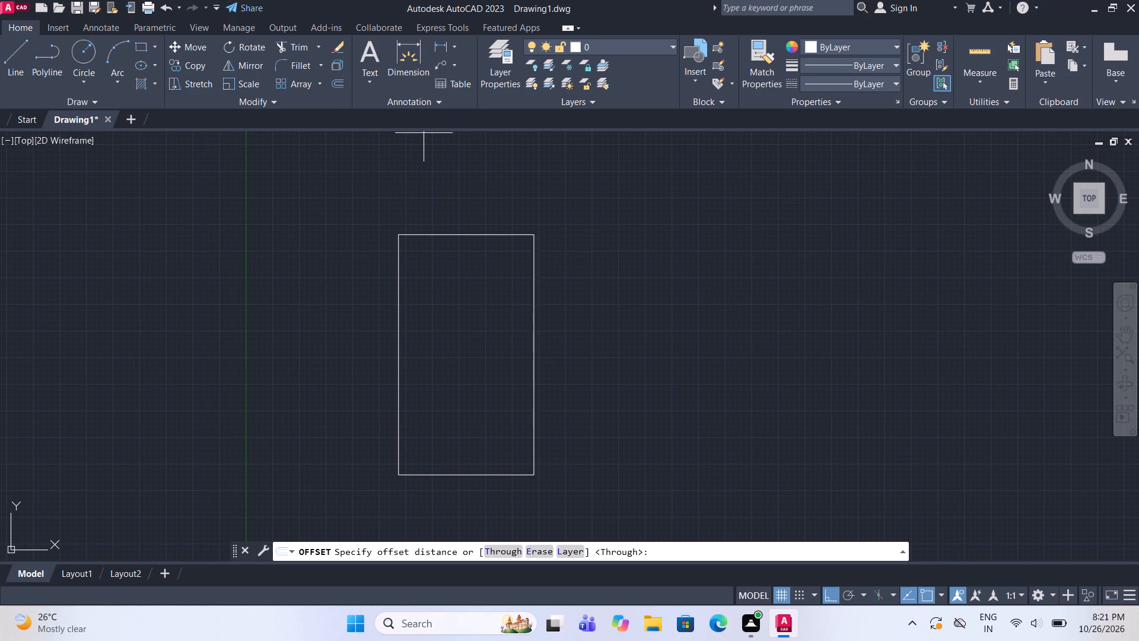
scroll(539, 354, "up", 1)
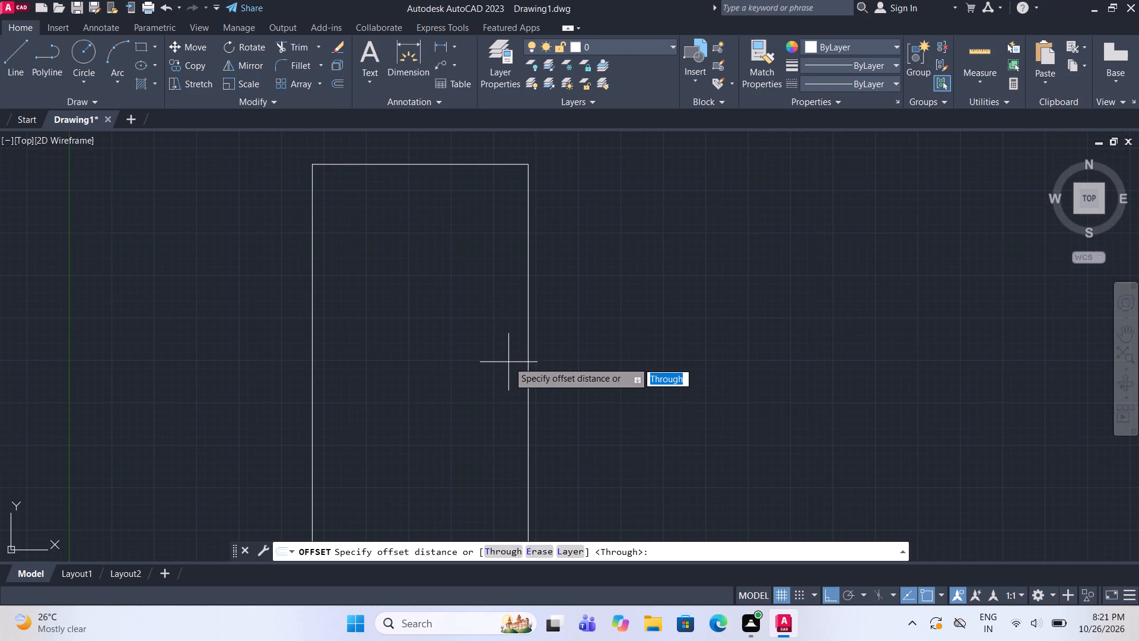
left_click(526, 356)
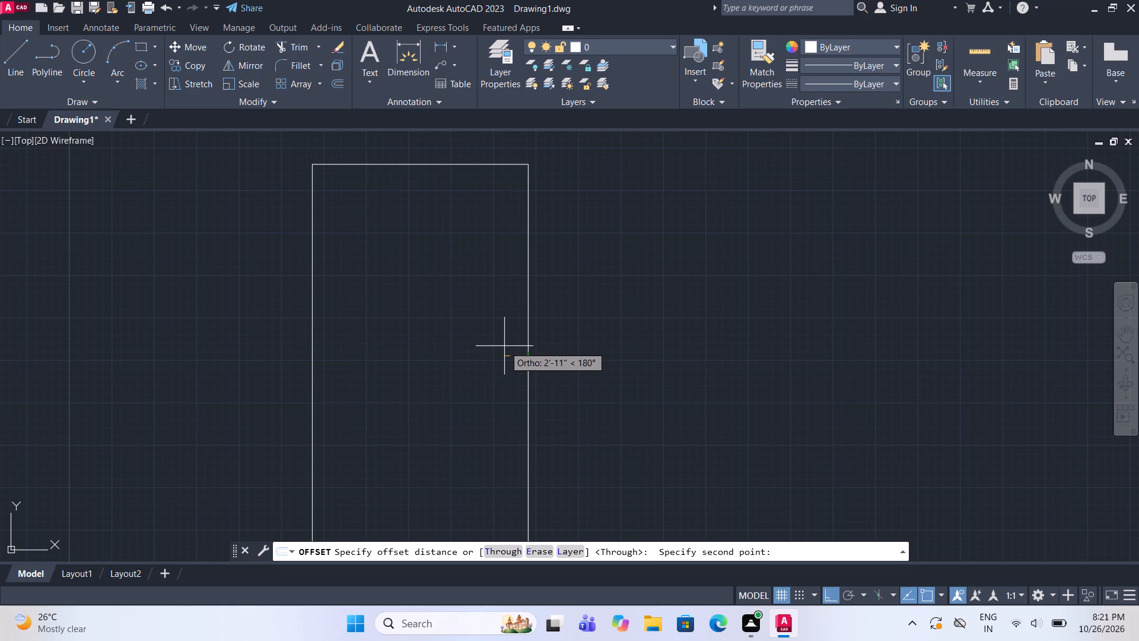
key("9")
key("shift+quotedbl")
key("Return")
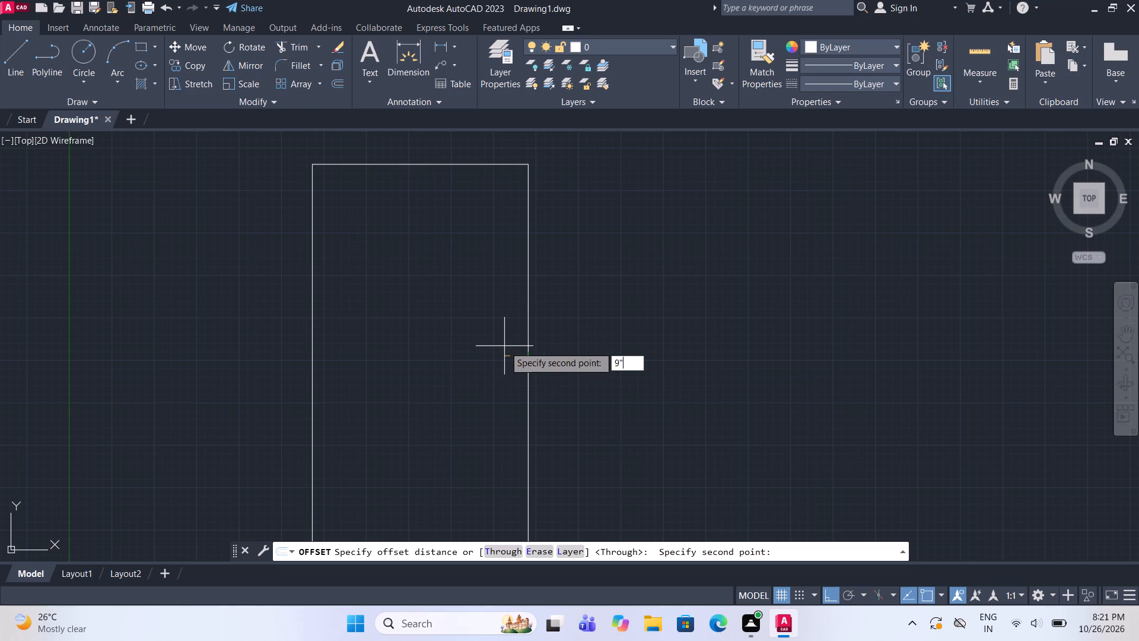
left_click(472, 328)
Offset the bottom, left and top sides of the rectangle inward by the same 9" distance.
scroll(472, 328, "down", 3)
scroll(471, 420, "up", 2)
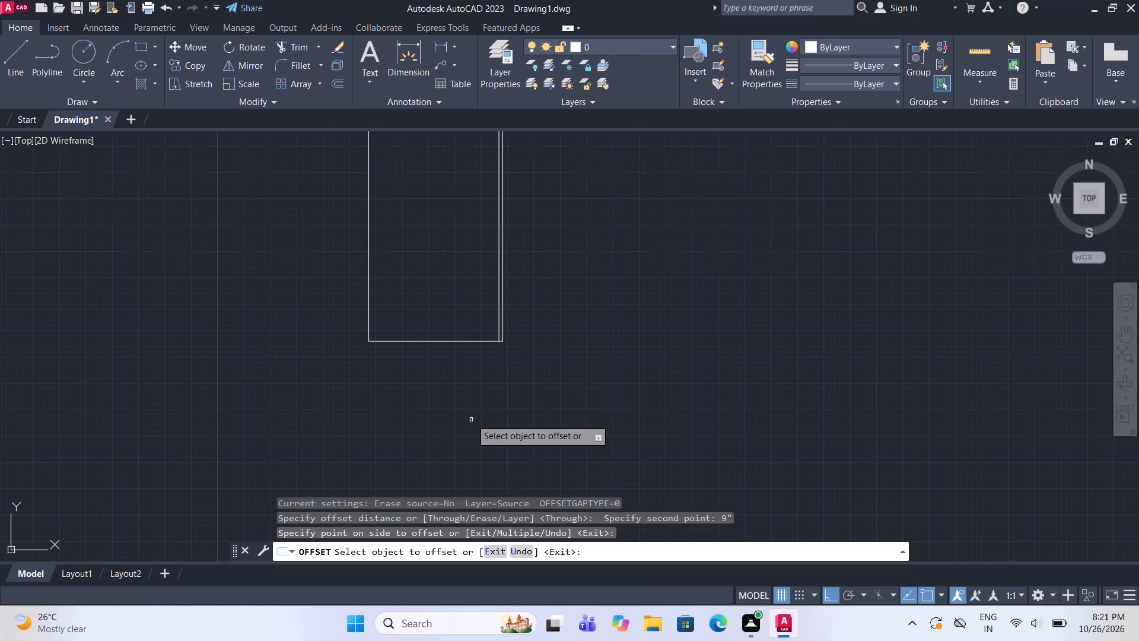
left_click_drag(461, 342, 461, 332)
left_click(464, 302)
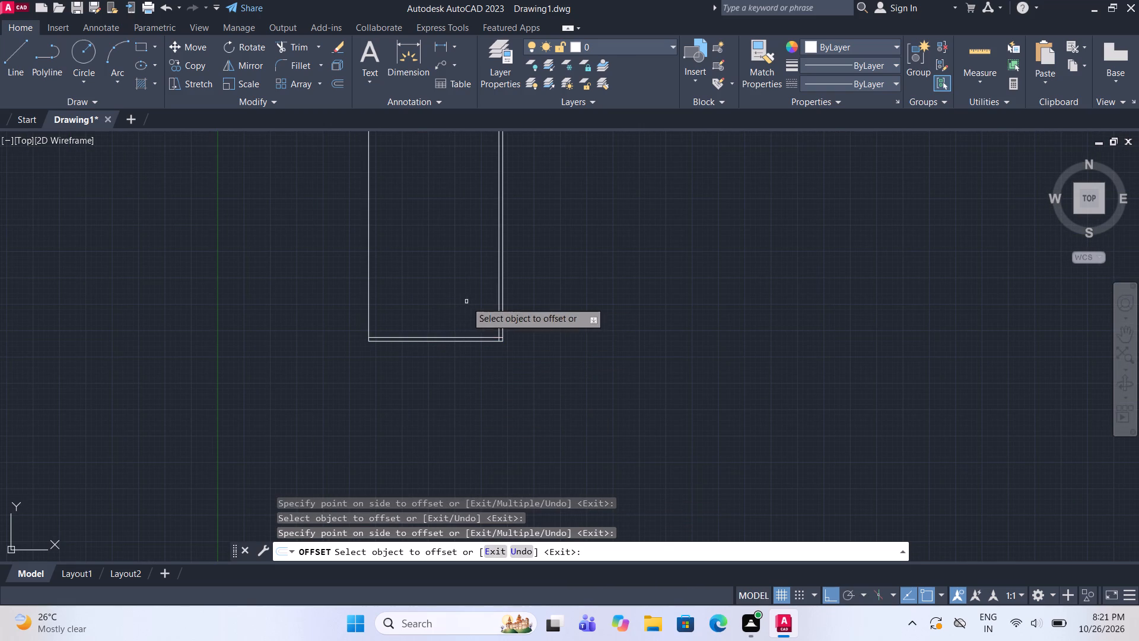
middle_click_drag(466, 302, 484, 384)
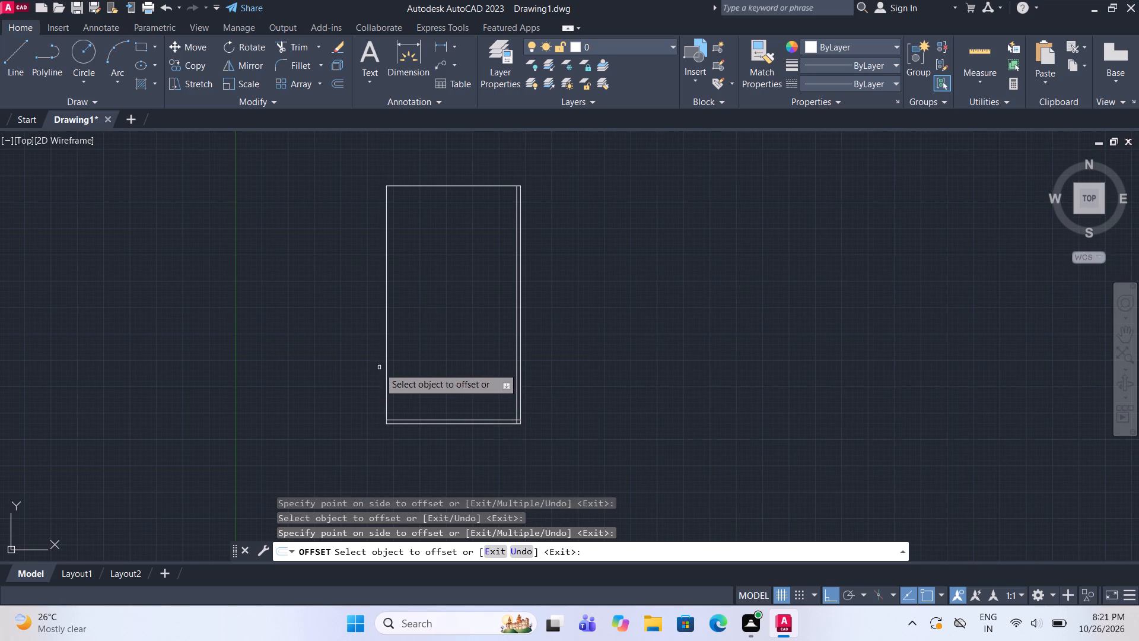
left_click(388, 372)
left_click(408, 376)
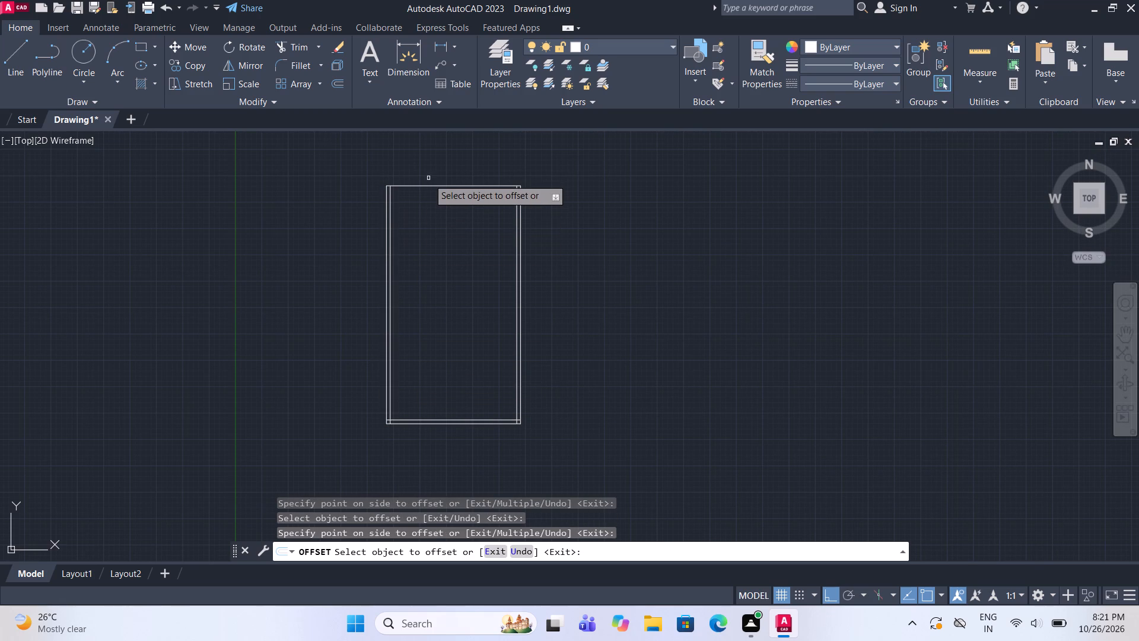
left_click(437, 186)
left_click(433, 253)
Fillet the inner offset lines into clean corners at the upper-right and lower-right of the plan.
scroll(509, 128, "up", 3)
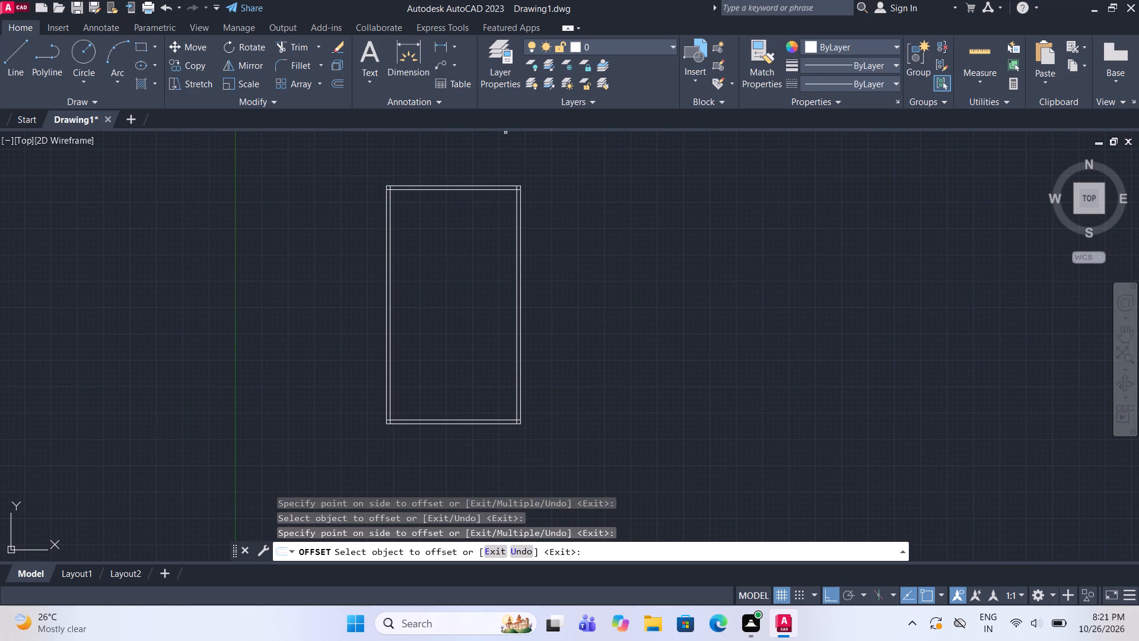
left_click(303, 65)
scroll(518, 187, "up", 4)
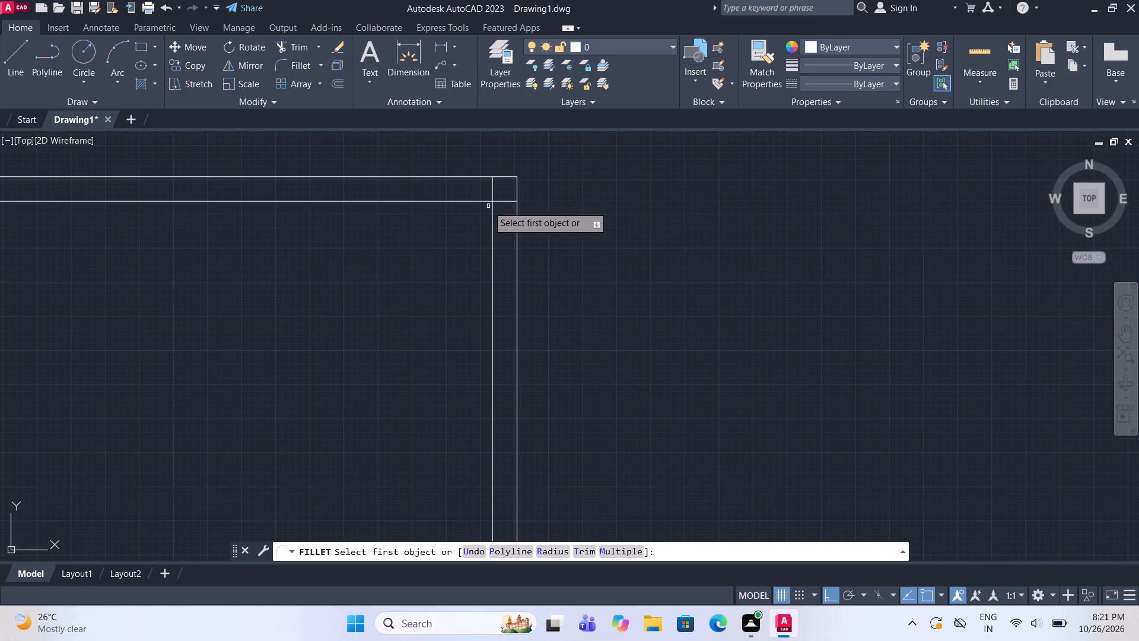
left_click(481, 200)
left_click(491, 238)
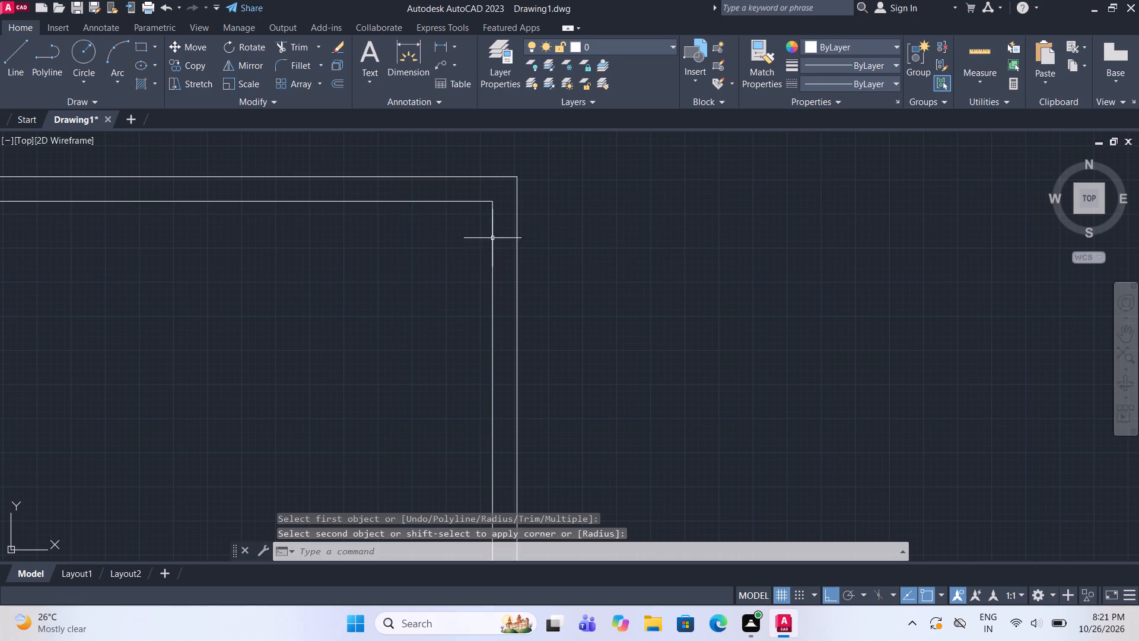
scroll(492, 214, "down", 4)
scroll(495, 489, "up", 3)
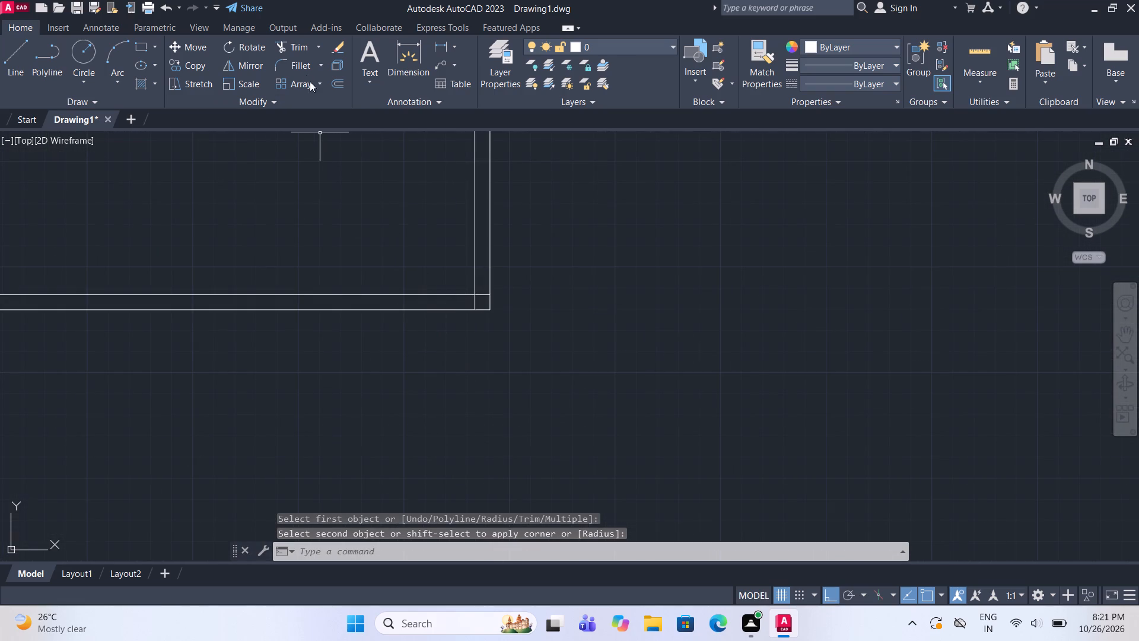
left_click(296, 66)
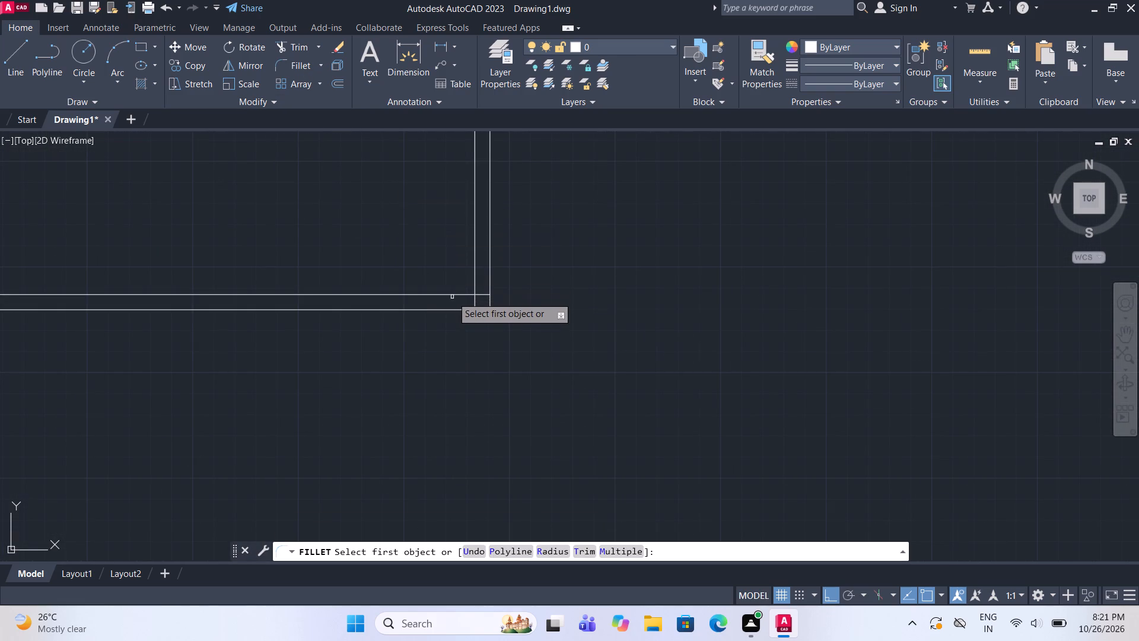
left_click(450, 296)
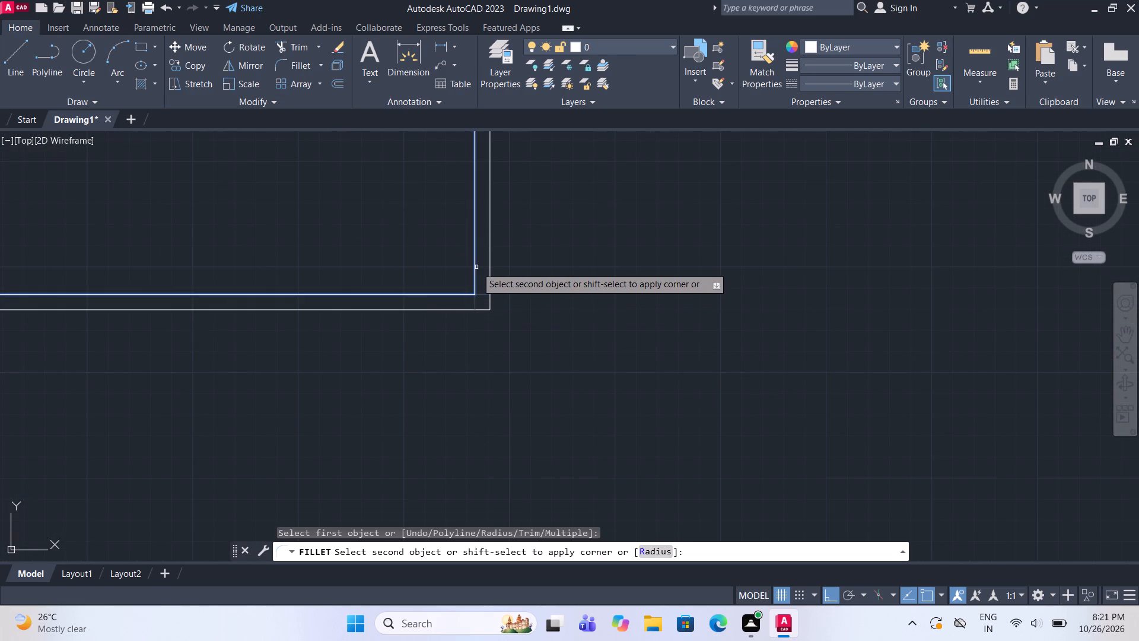
left_click(476, 267)
Fillet the inner offset lines into clean corners at the lower-left and upper-left of the plan.
scroll(514, 317, "down", 3)
scroll(362, 318, "up", 3)
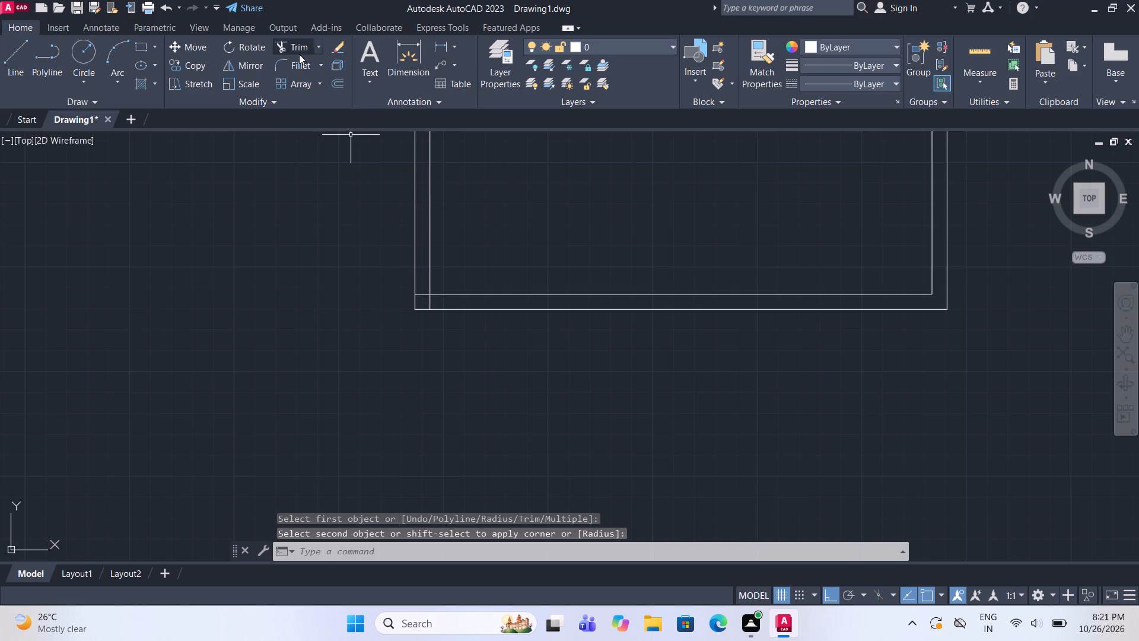
left_click(299, 54)
left_click(305, 71)
scroll(489, 297, "up", 2)
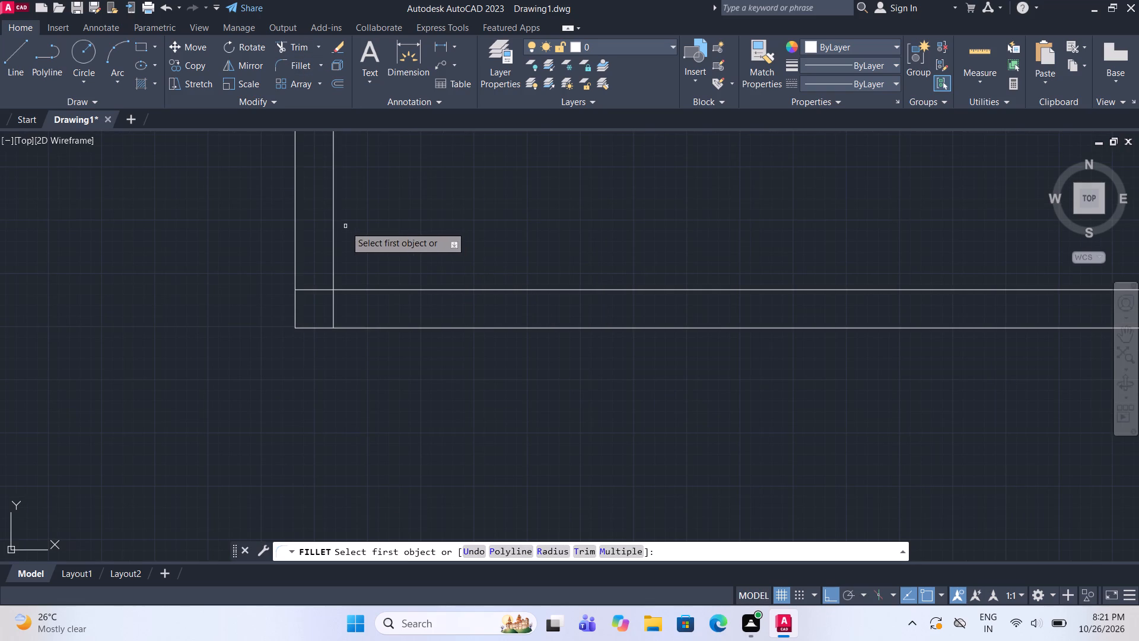
left_click(334, 218)
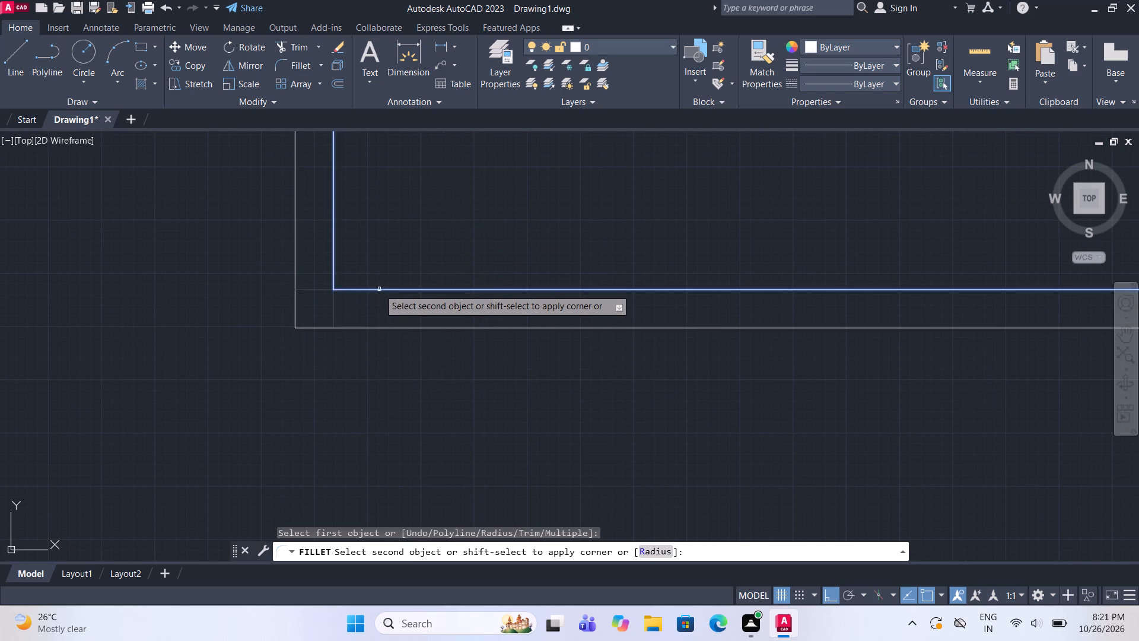
left_click(381, 290)
scroll(417, 414, "down", 5)
scroll(415, 179, "up", 5)
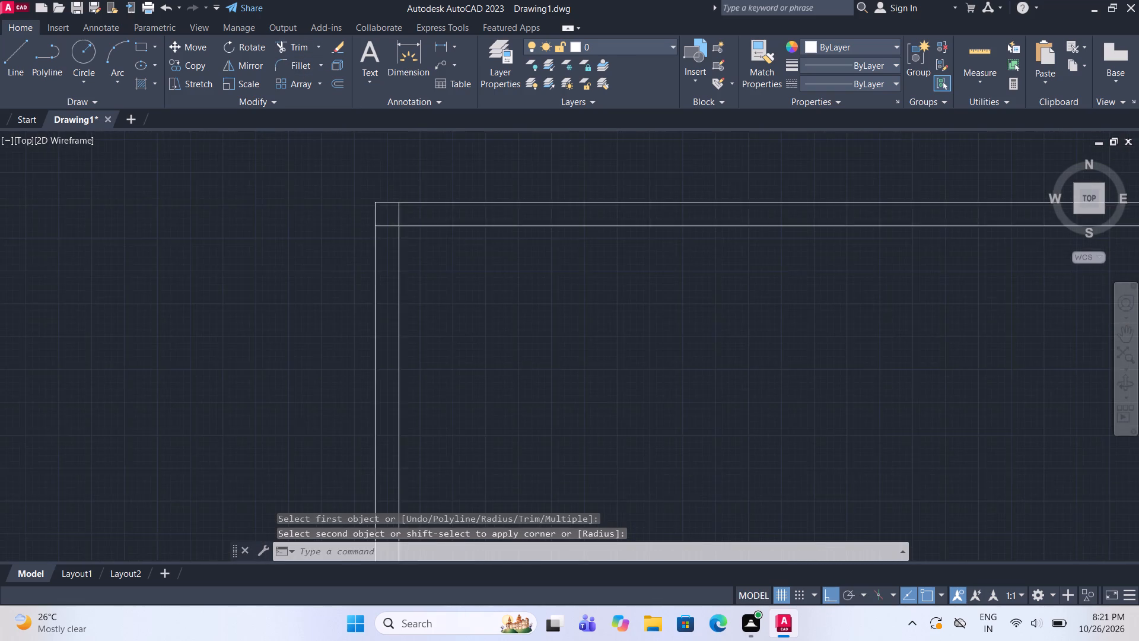
left_click(303, 59)
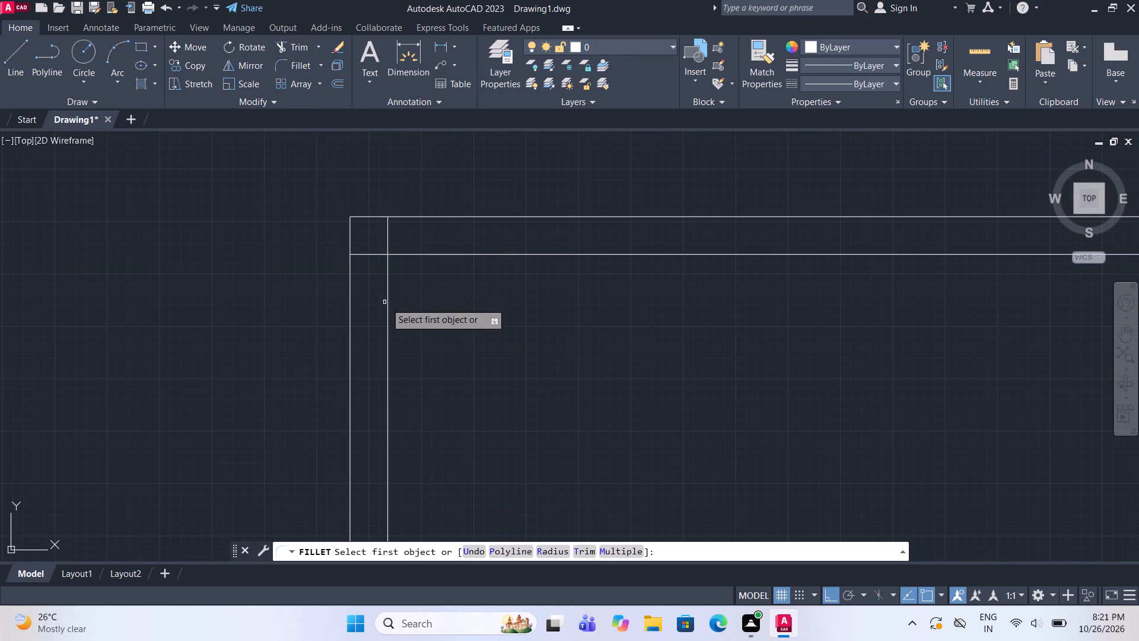
left_click(388, 306)
left_click(413, 253)
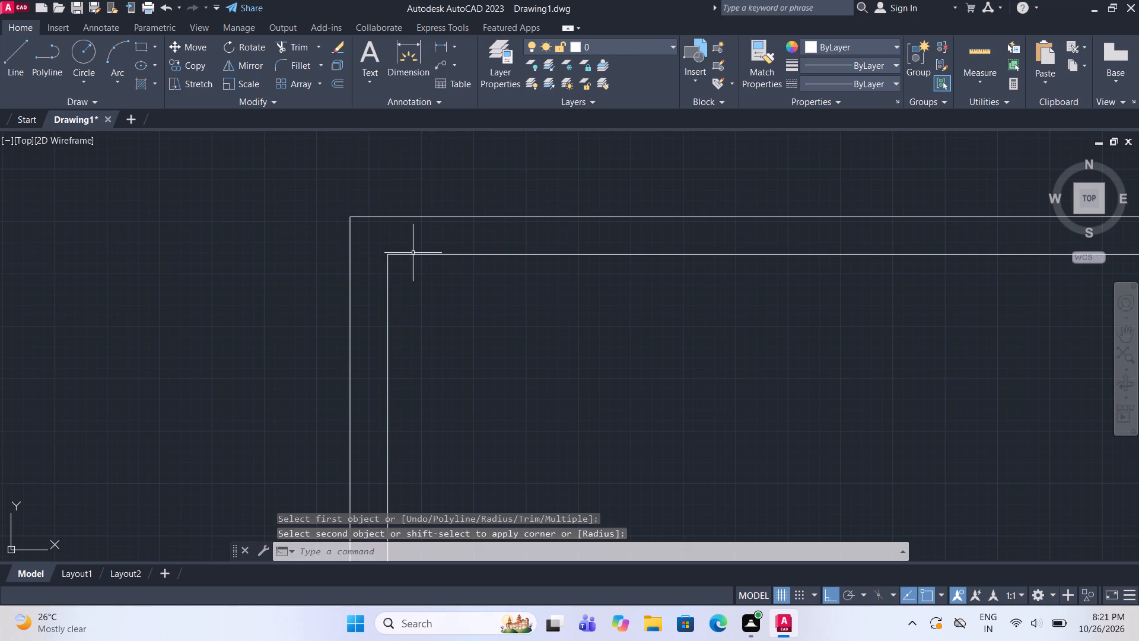
Draw a 13' line upward from the inner lower-right corner of the outer walls.
scroll(402, 284, "down", 7)
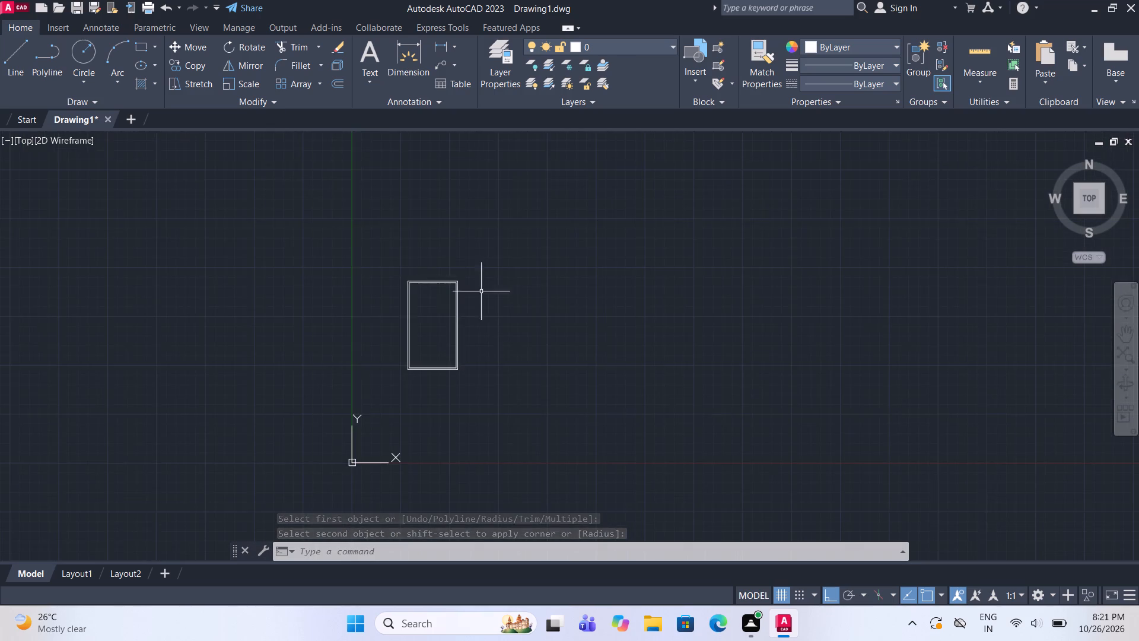
scroll(495, 373, "up", 4)
middle_click_drag(324, 310, 577, 375)
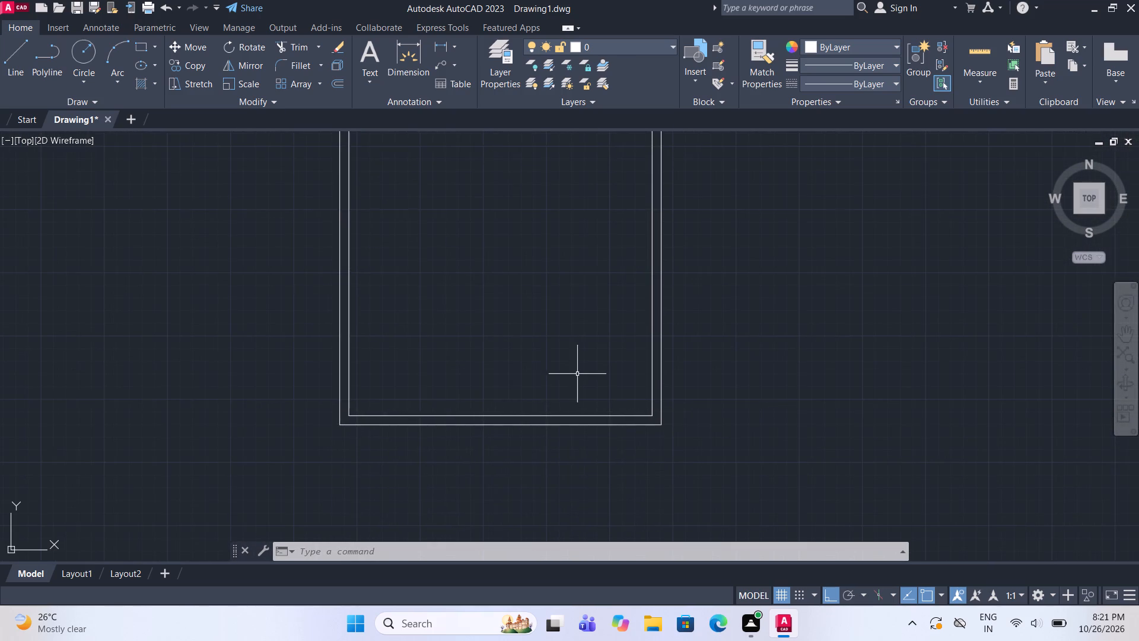
left_click(17, 59)
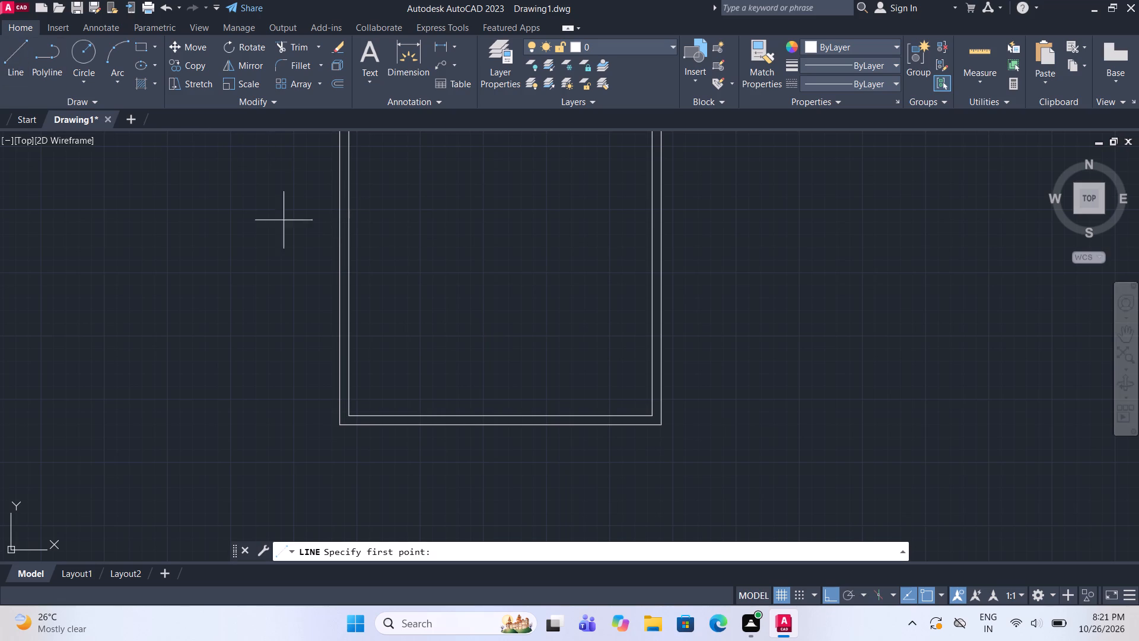
scroll(655, 404, "up", 1)
left_click(645, 424)
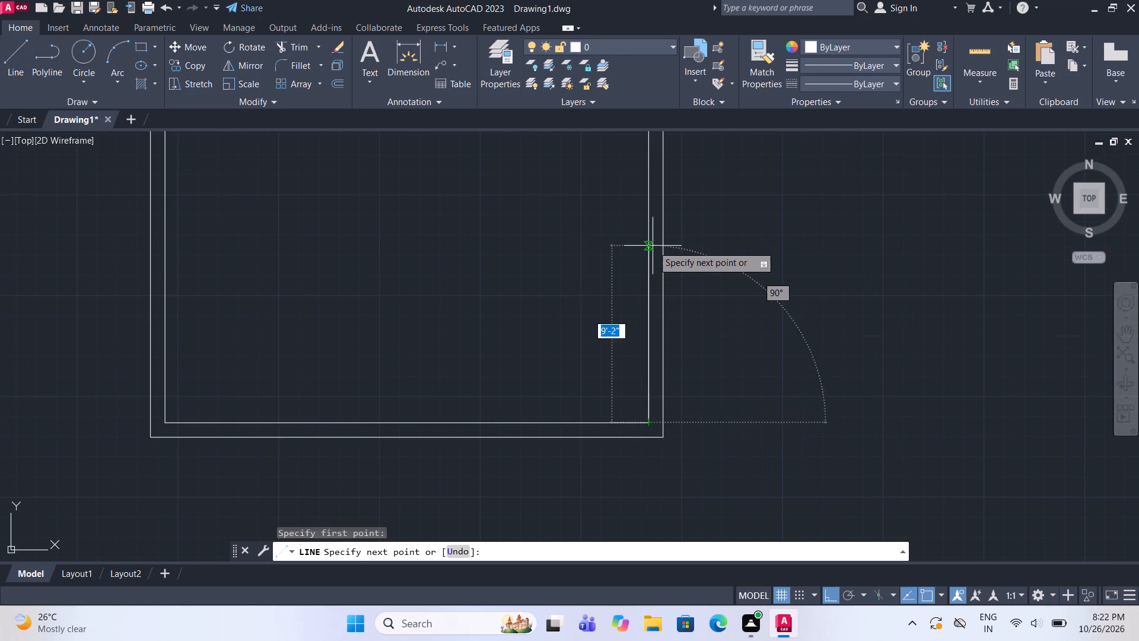
key("1")
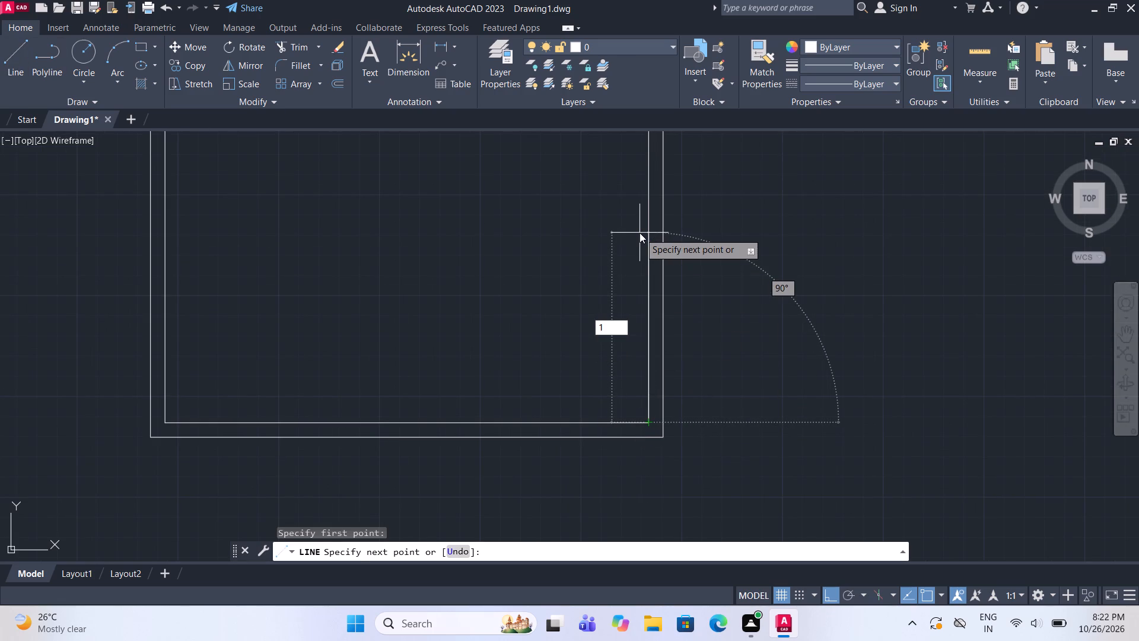
type("3'")
key("Return")
Continue the line 11' to the left, and close the room with a line down to the inner bottom wall line.
scroll(640, 234, "down", 4)
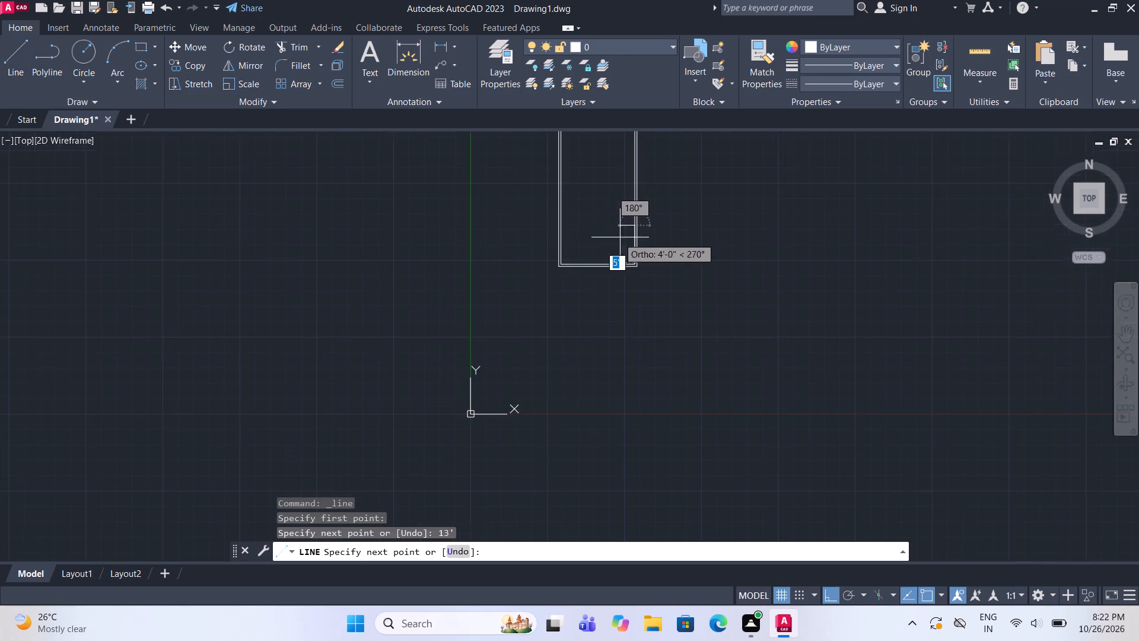
middle_click_drag(609, 231, 605, 366)
scroll(605, 366, "up", 4)
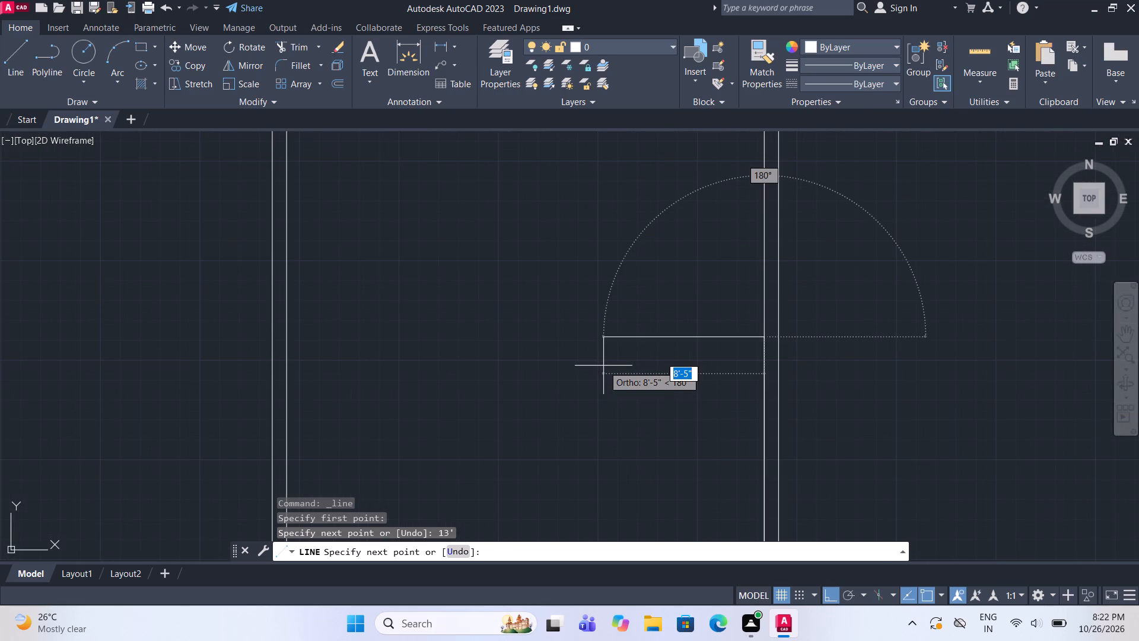
type("11'")
key("Return")
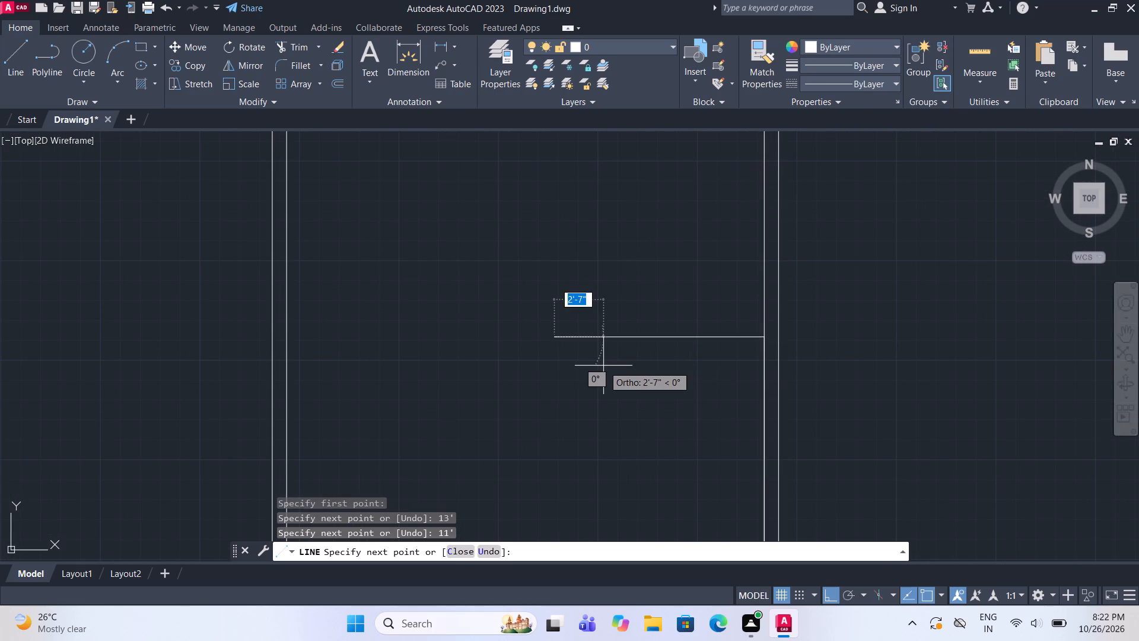
scroll(603, 366, "down", 3)
scroll(602, 421, "up", 3)
left_click(552, 415)
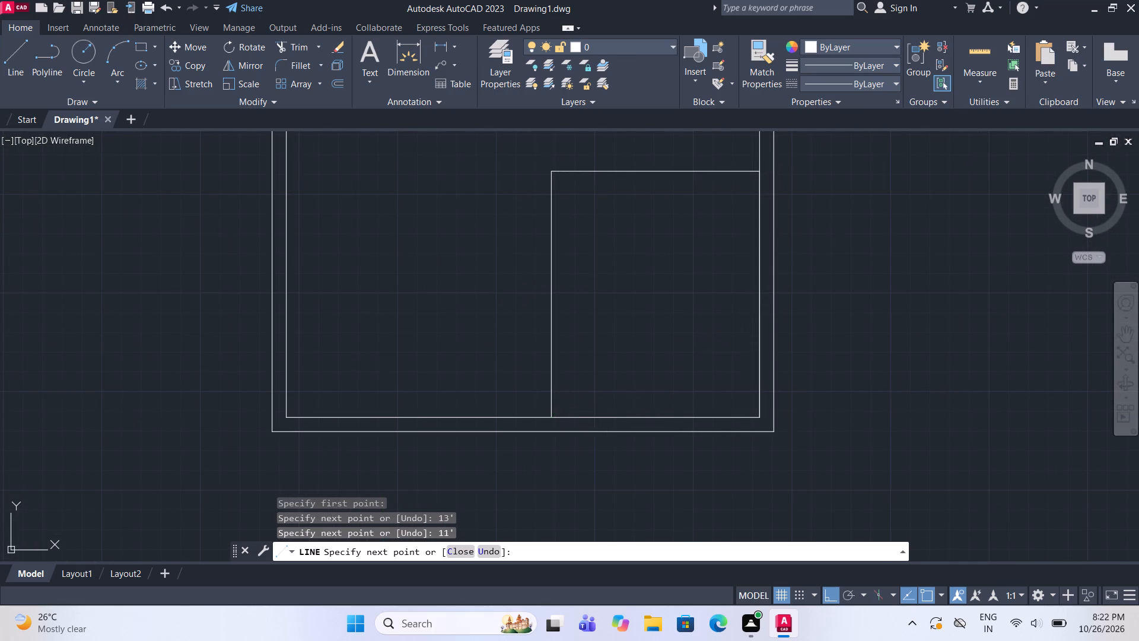
key("space")
middle_click_drag(614, 361, 625, 398)
left_click_drag(630, 335, 622, 325)
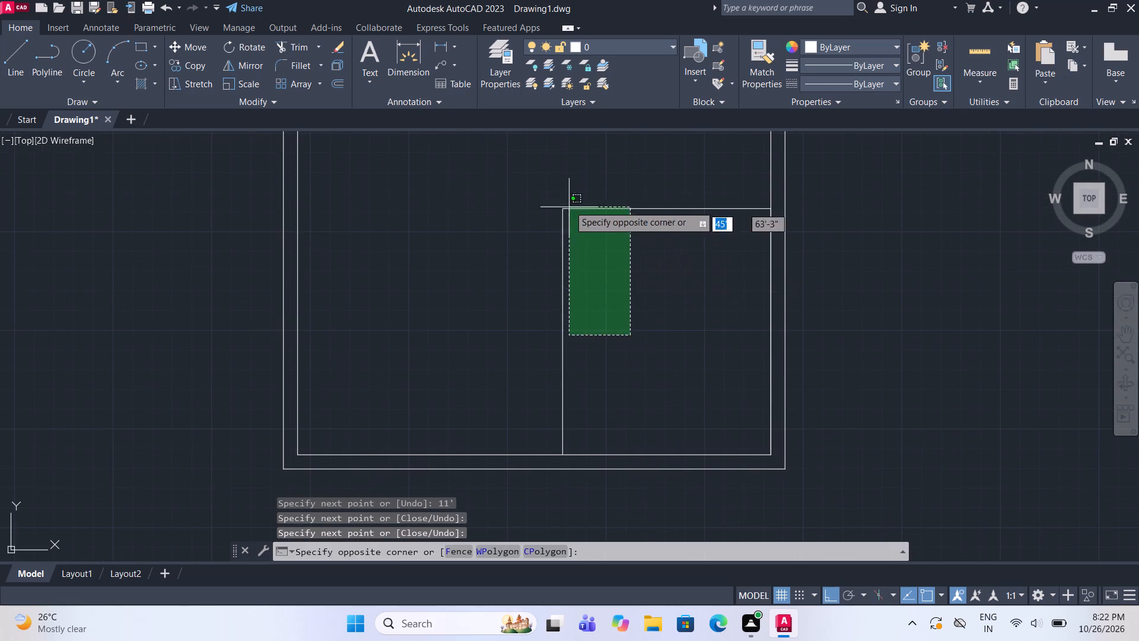
left_click(525, 162)
Offset the left and top lines of the 11' by 13' room outward by 4.5".
left_click(335, 84)
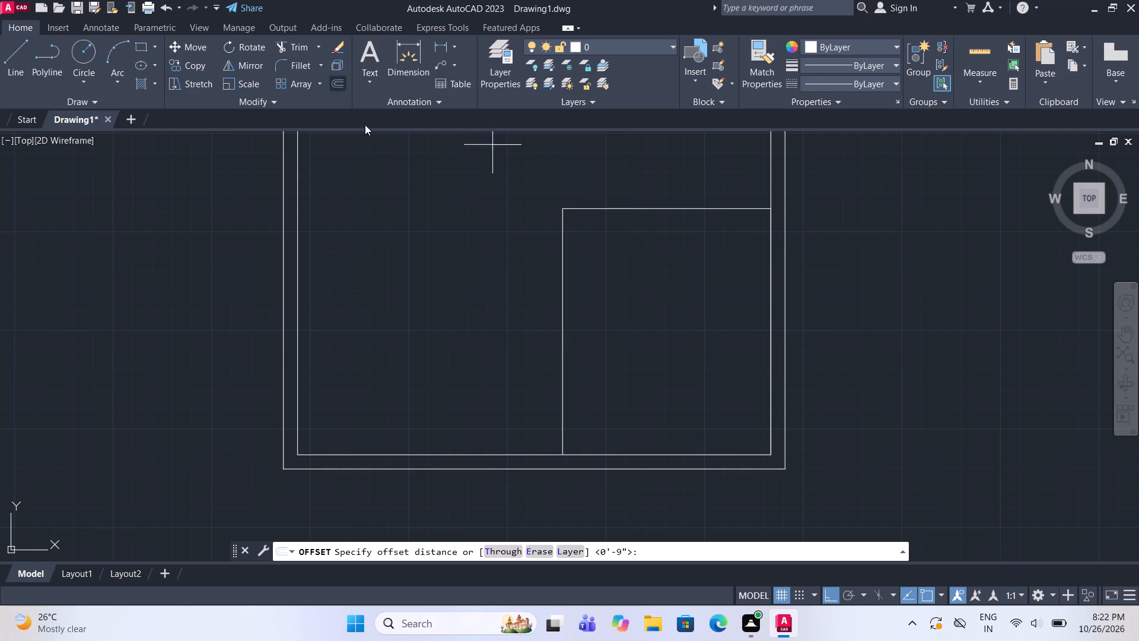
left_click(562, 319)
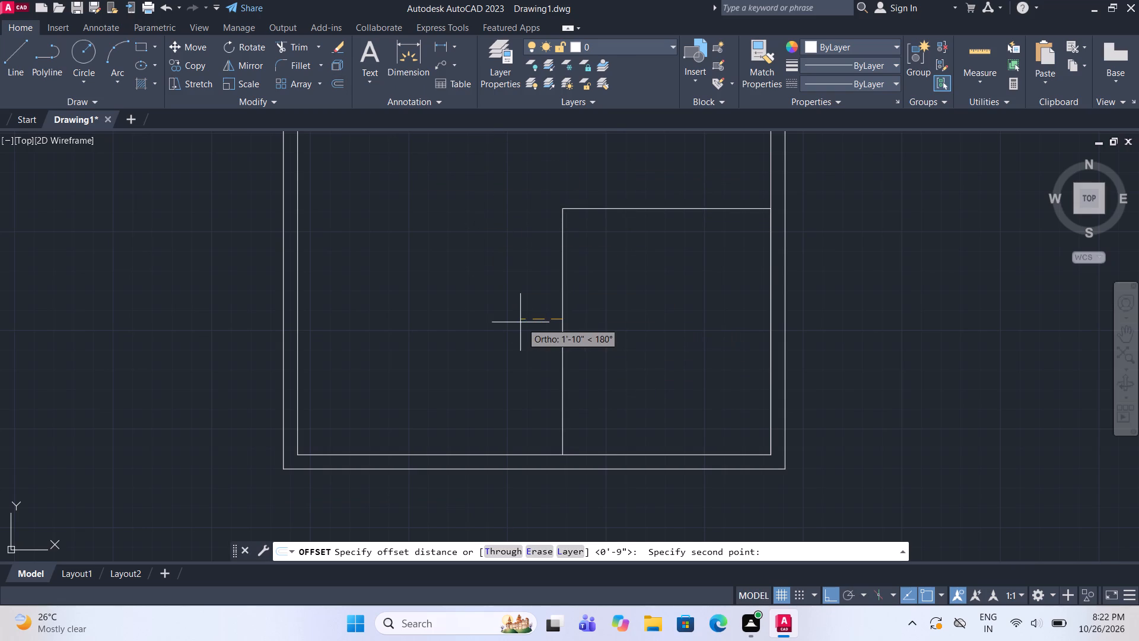
key("4")
type(".5")
key("shift+quotedbl")
key("Return")
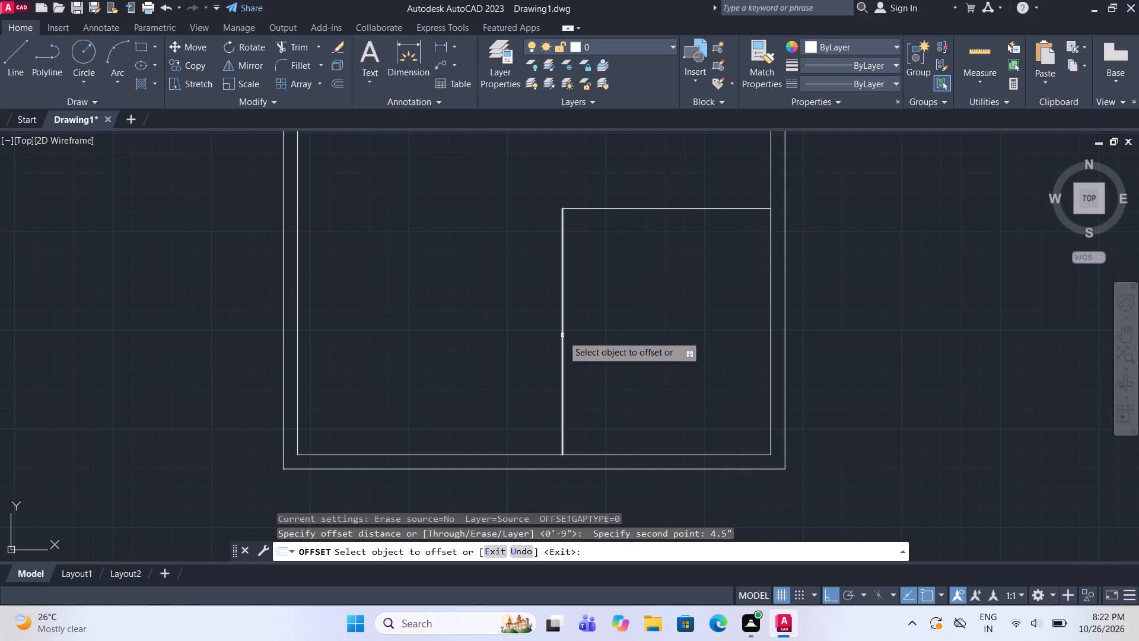
left_click_drag(562, 335, 547, 326)
left_click(539, 312)
left_click(601, 180)
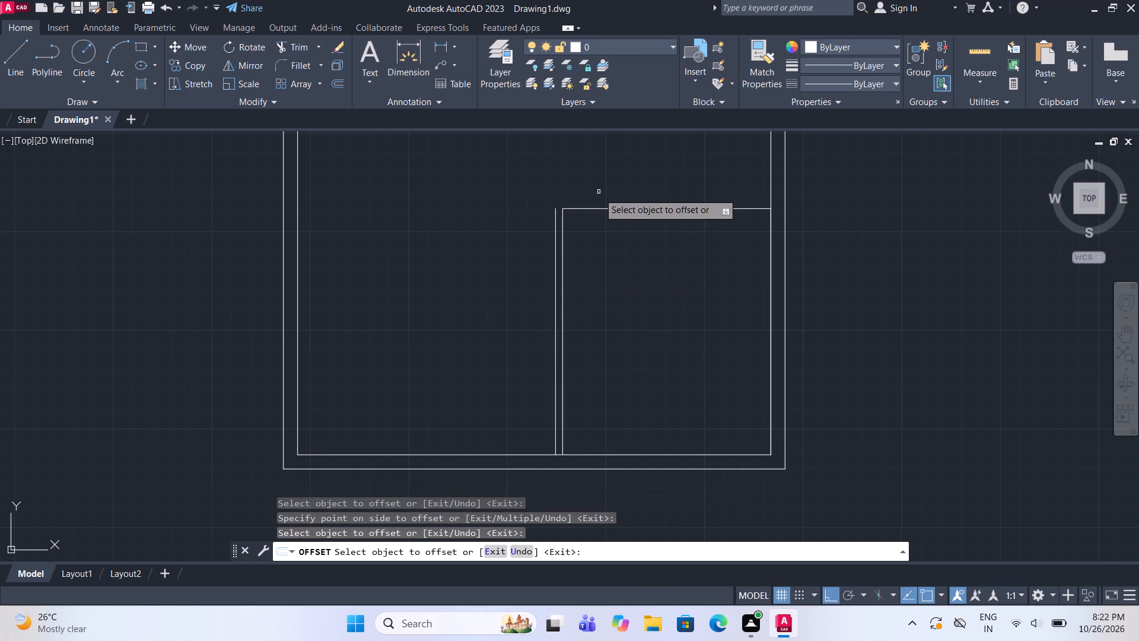
left_click(599, 207)
left_click(602, 178)
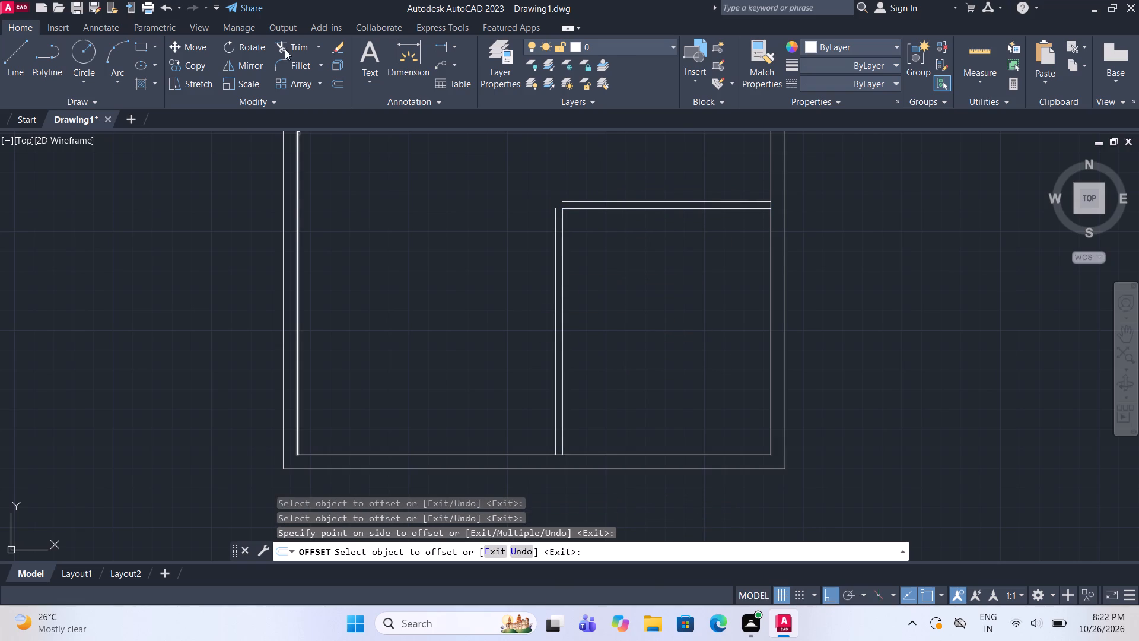
Fillet the two offset partition lines into a clean corner at the room's upper-left.
left_click(297, 58)
left_click(556, 296)
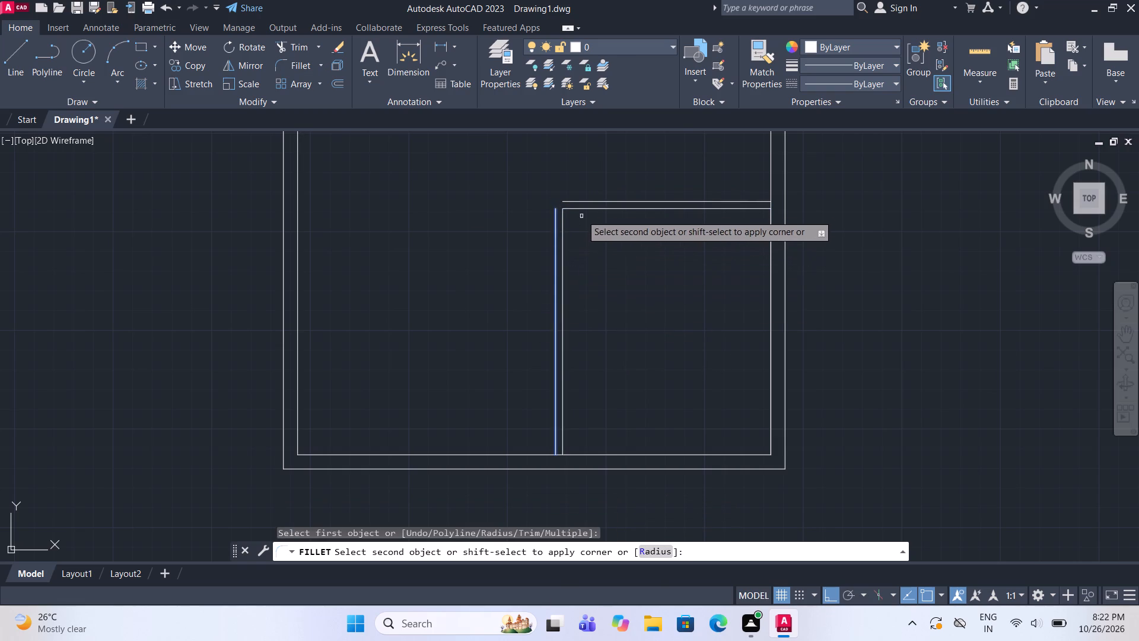
left_click(588, 200)
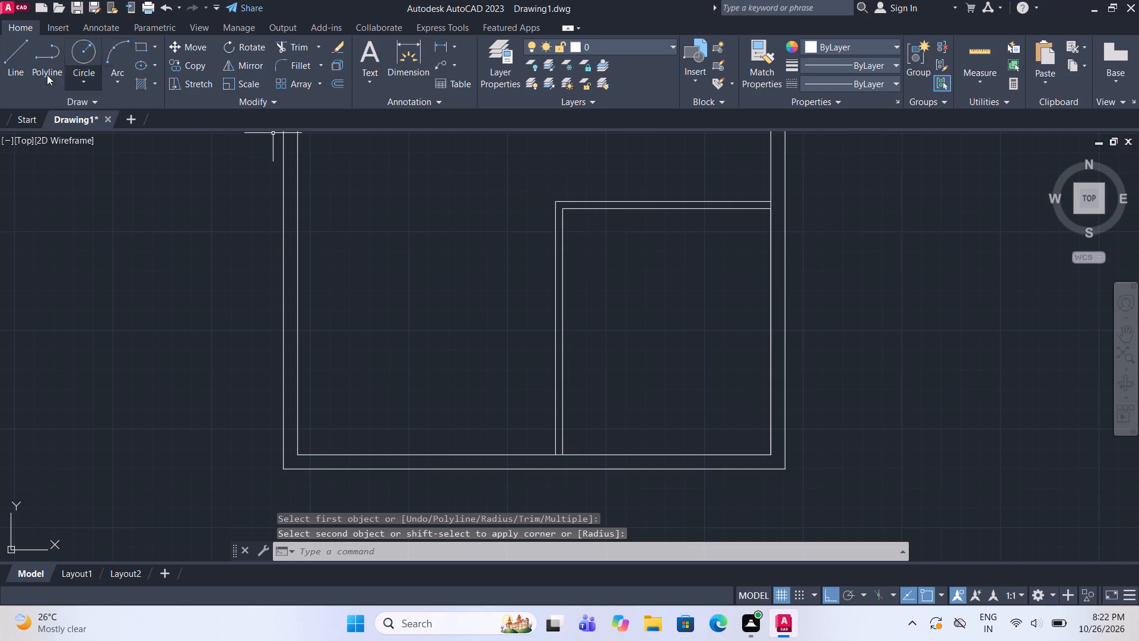
Draw a smaller room from the foot of the partition: 4'8" left, 8'4" up, and back right to the partition.
left_click(5, 49)
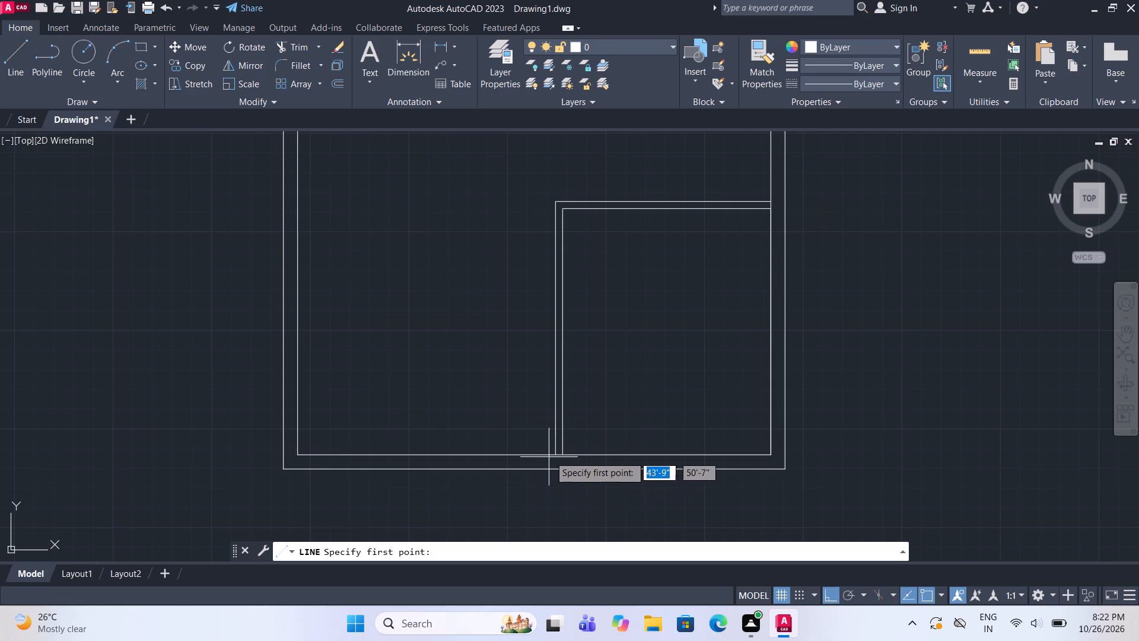
left_click(556, 454)
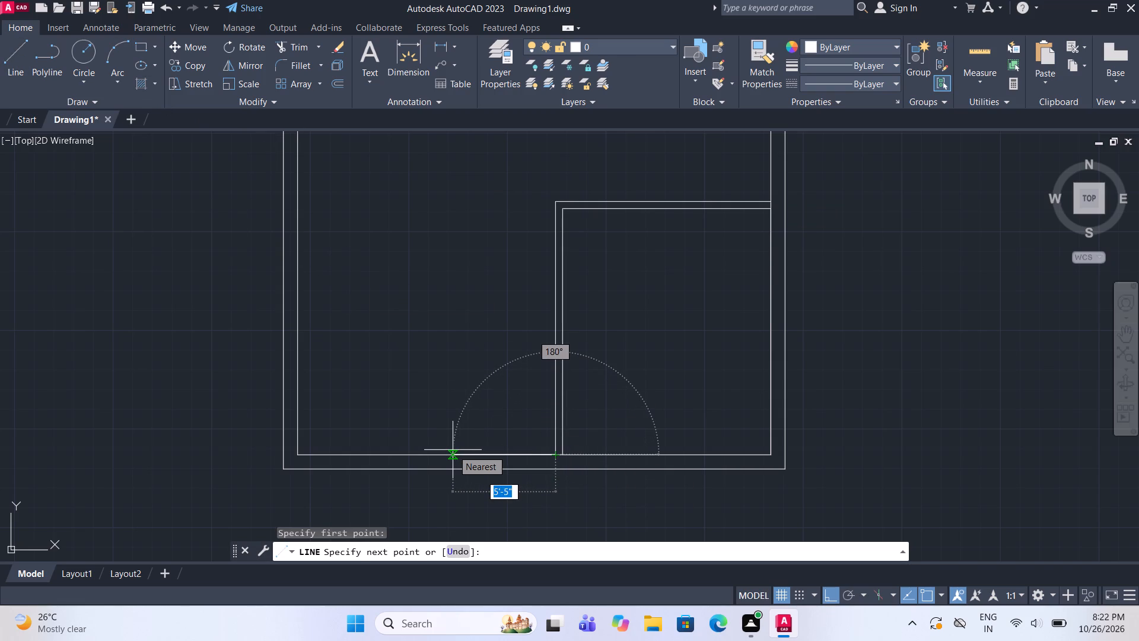
key("4")
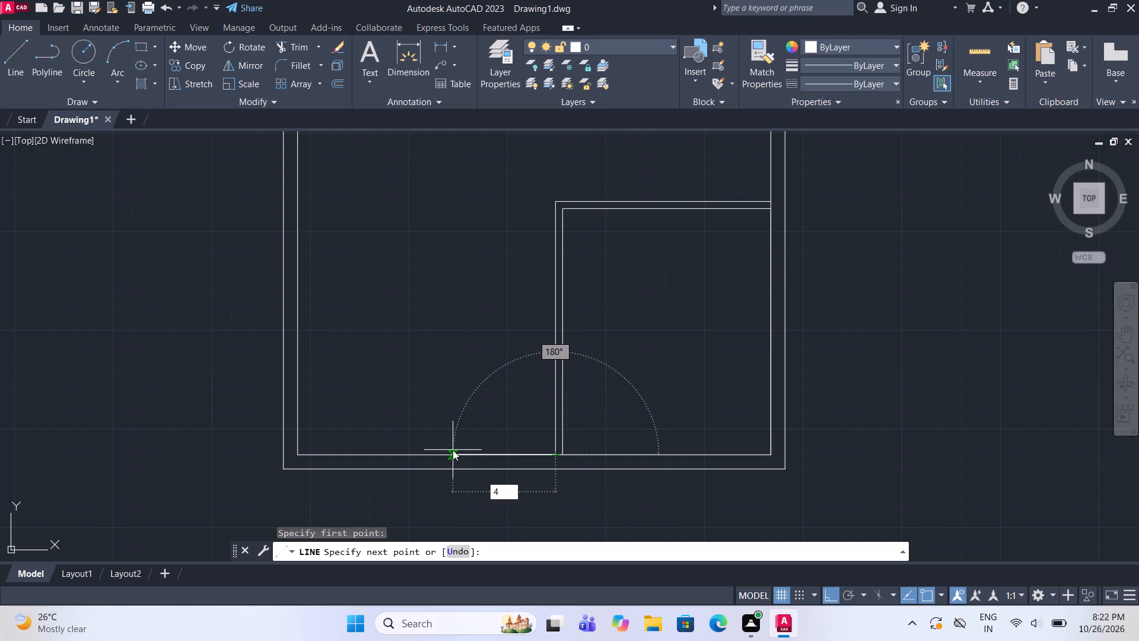
key("apostrophe")
key("8")
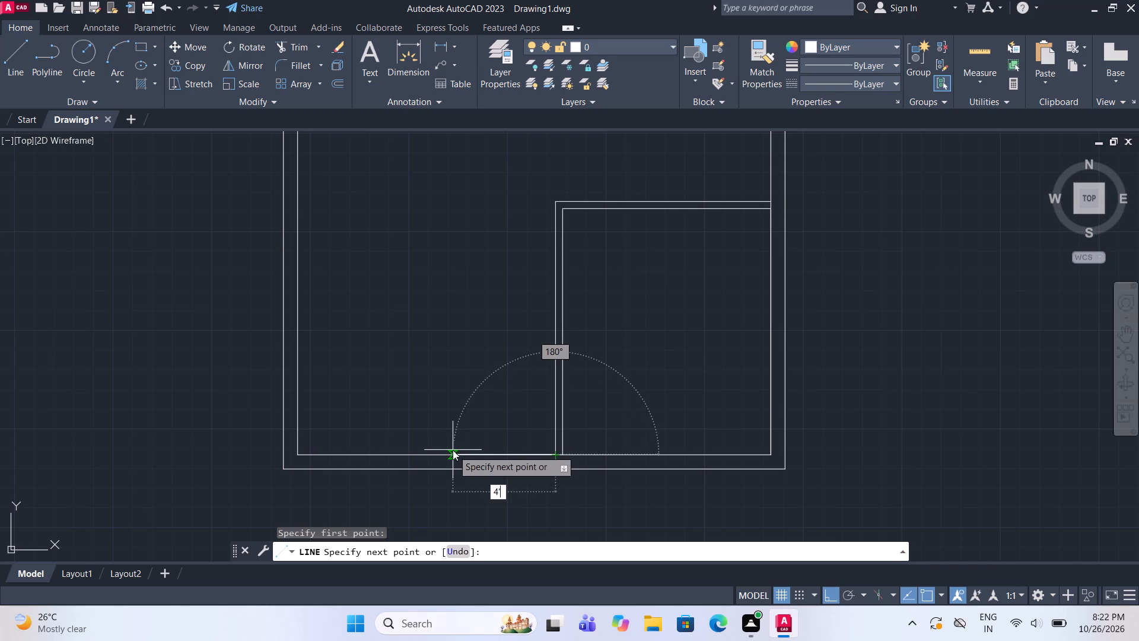
key("shift+quotedbl")
key("Return")
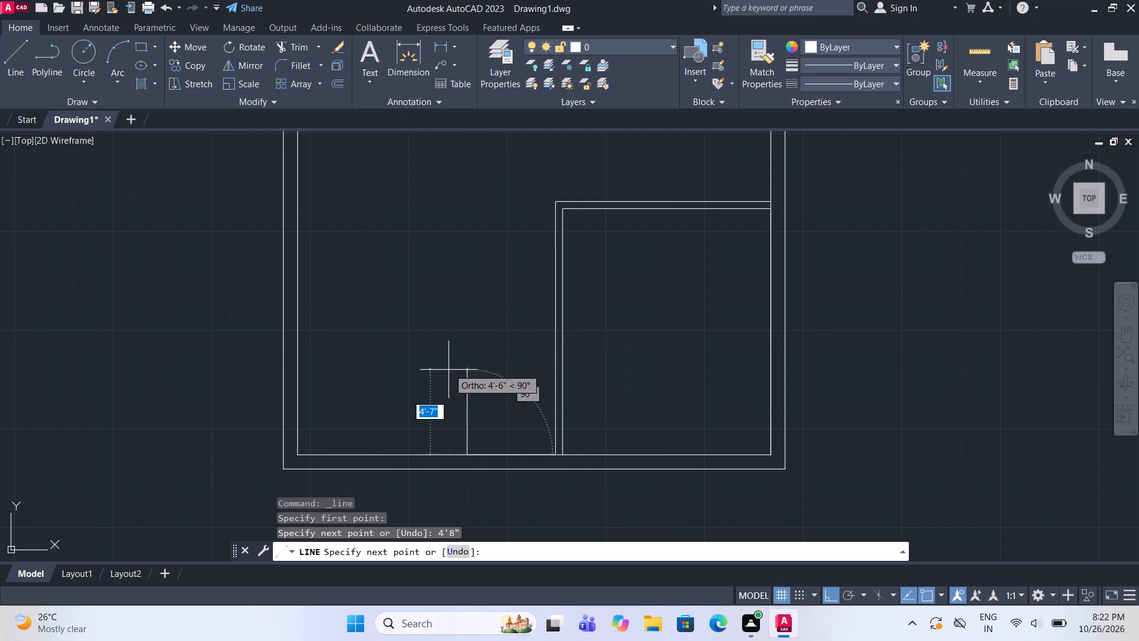
type("8'4")
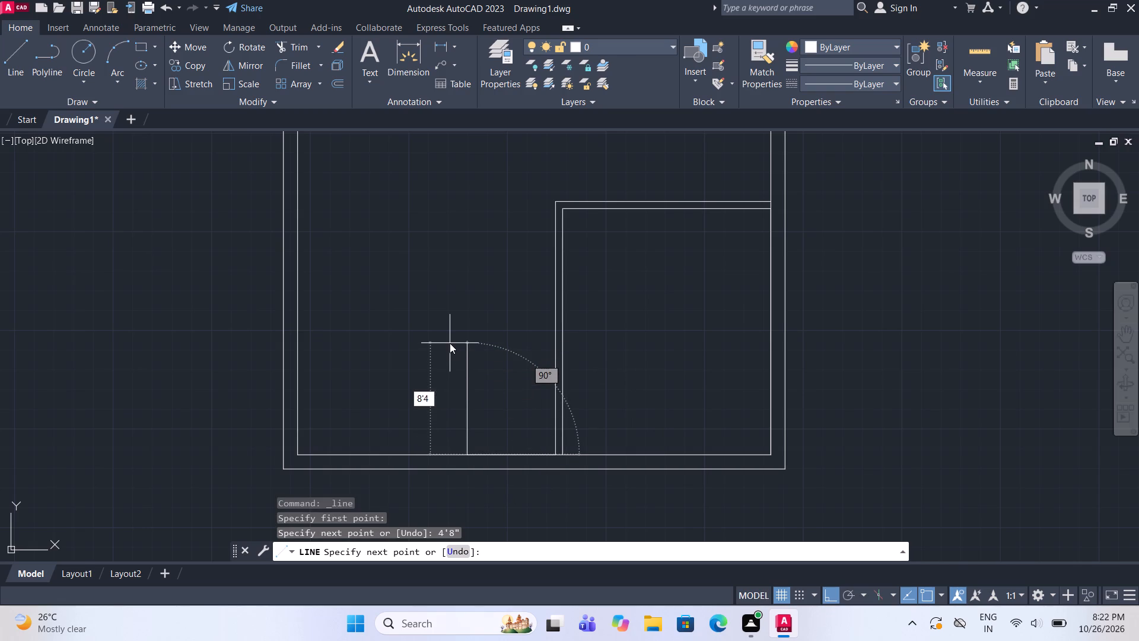
key("shift+quotedbl")
key("Return")
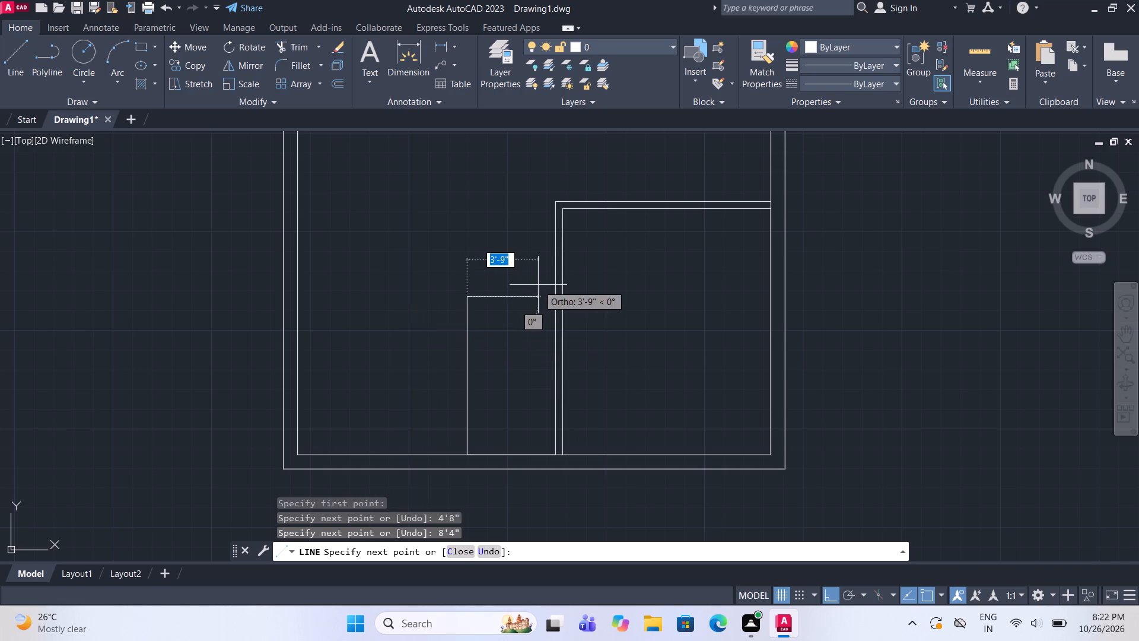
left_click(555, 297)
key("Escape")
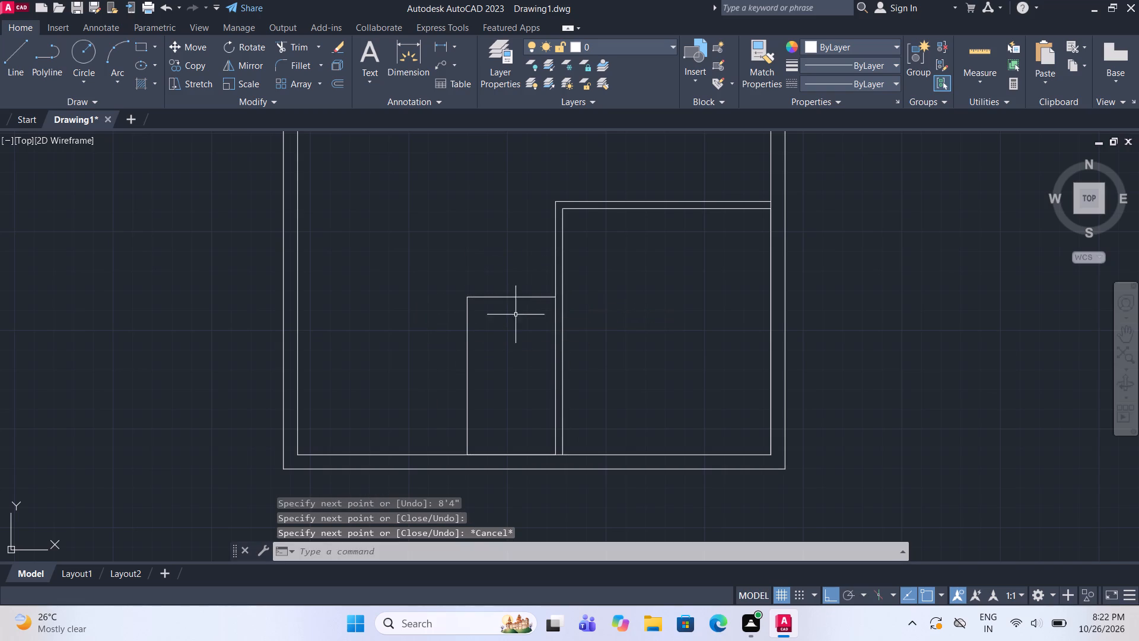
left_click_drag(508, 348, 494, 328)
left_click(429, 257)
Offset the left and top lines of the smaller room outward by 4.5".
left_click(332, 77)
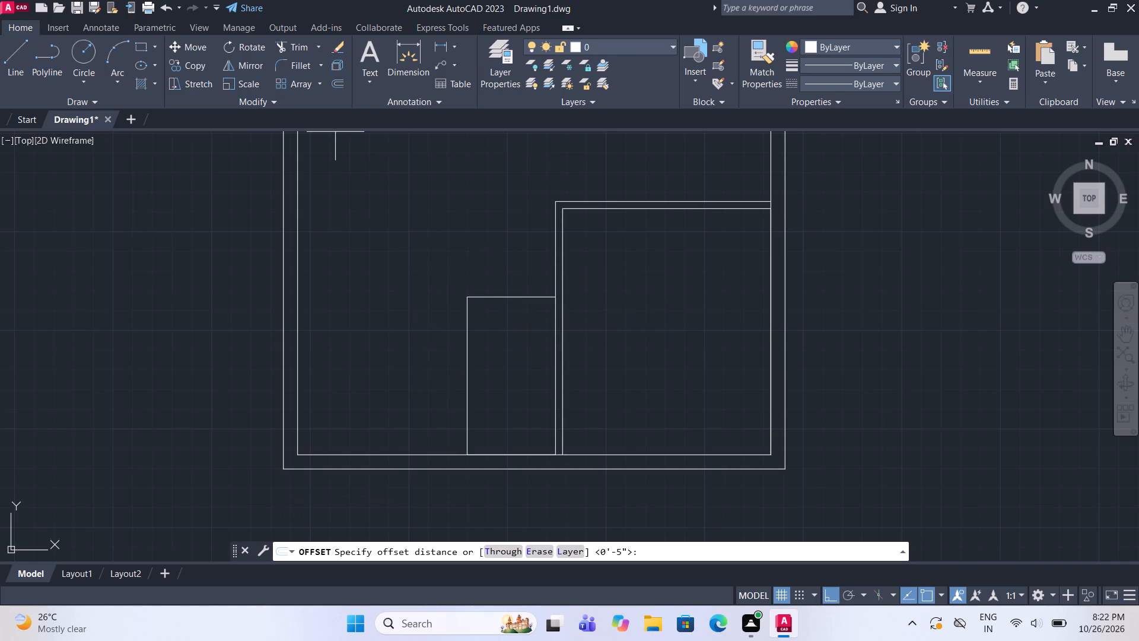
left_click(469, 382)
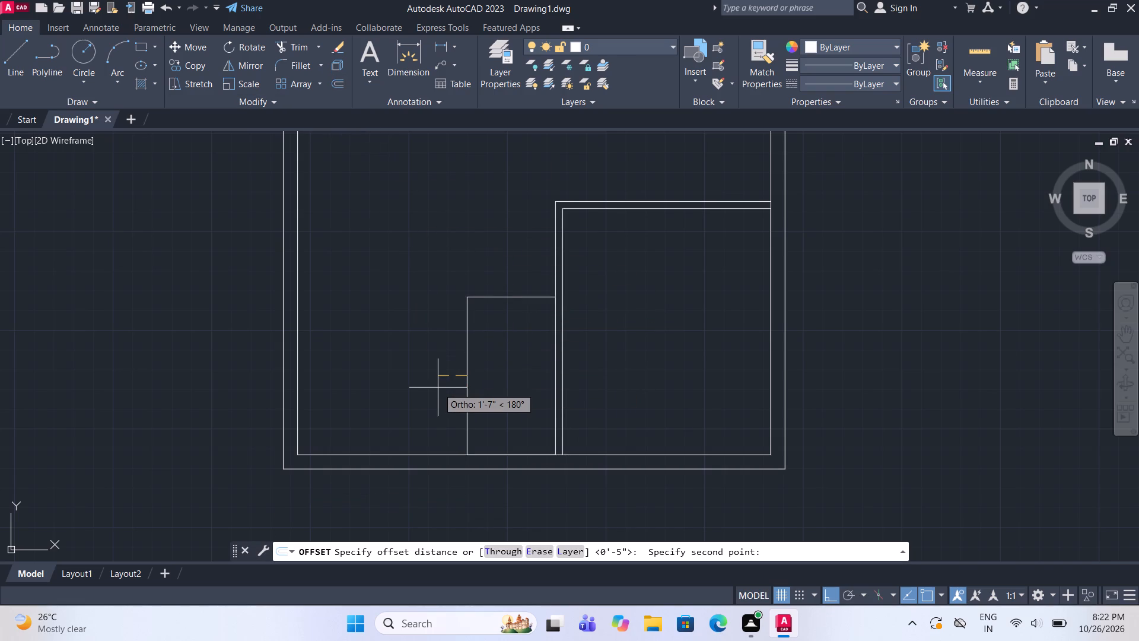
type("4.5")
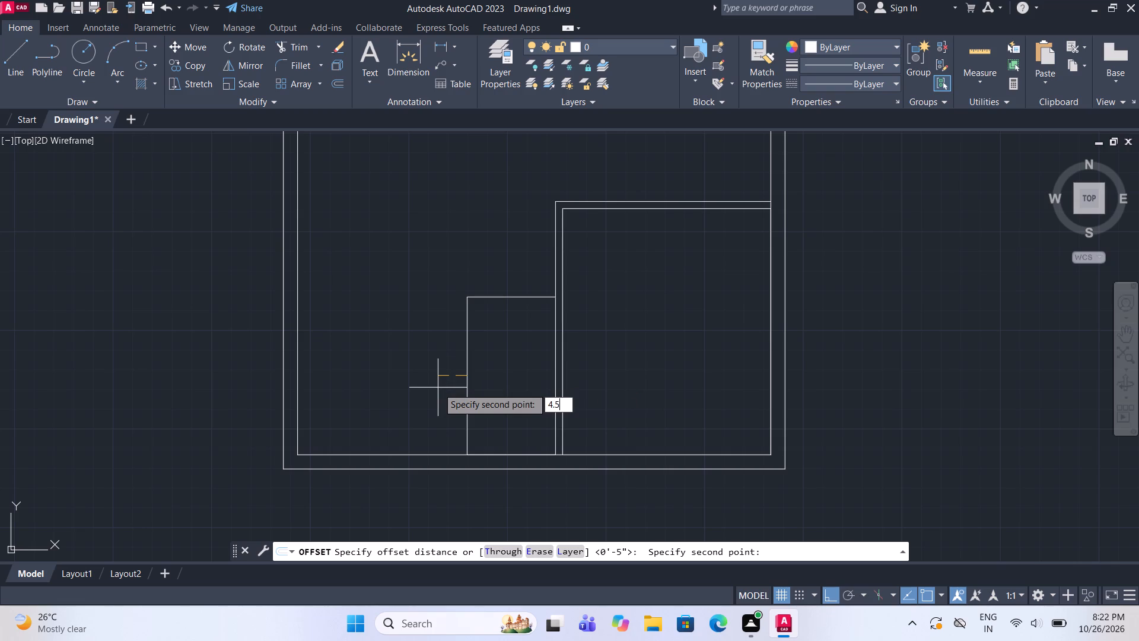
key("shift+quotedbl")
key("Return")
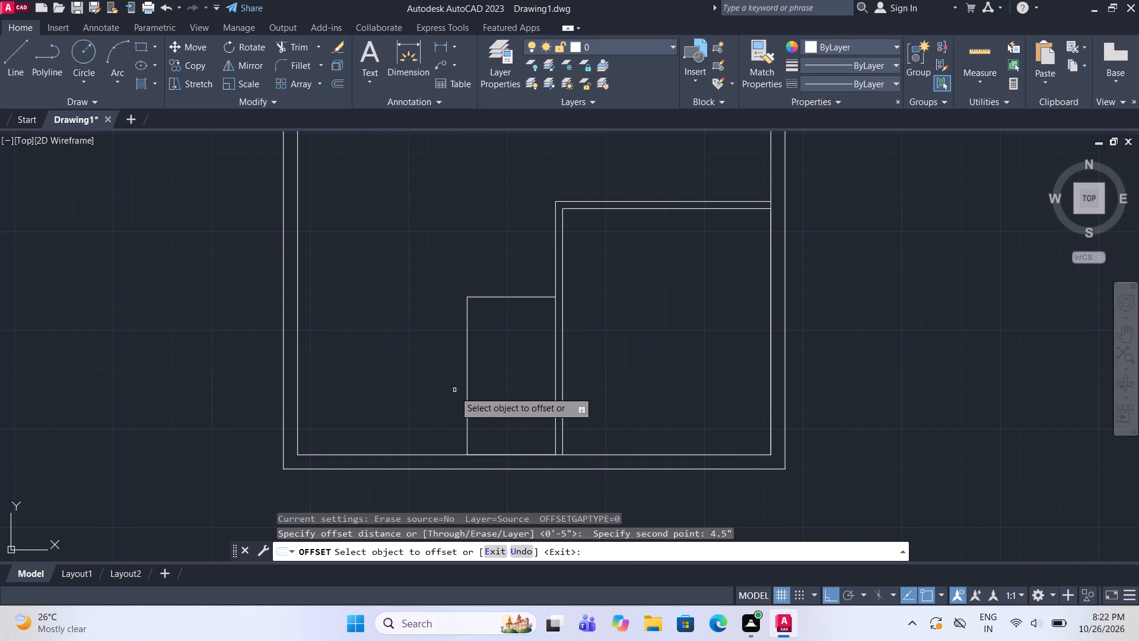
left_click(468, 416)
left_click(451, 380)
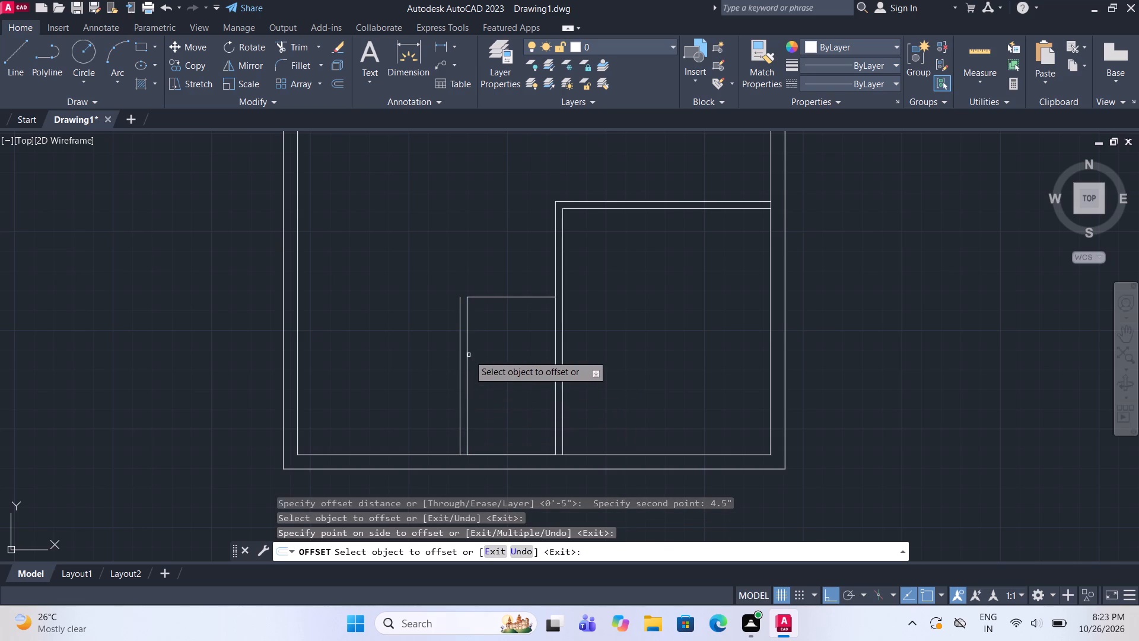
left_click(491, 296)
left_click(491, 261)
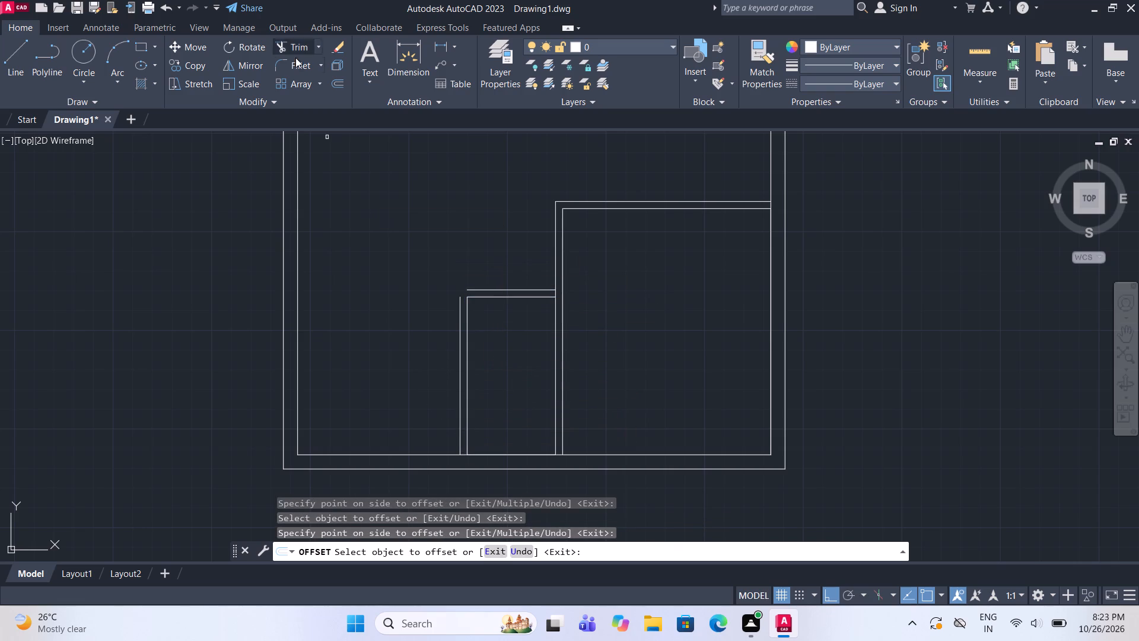
Fillet the smaller room's offset lines into a clean corner at its upper-left.
left_click(300, 59)
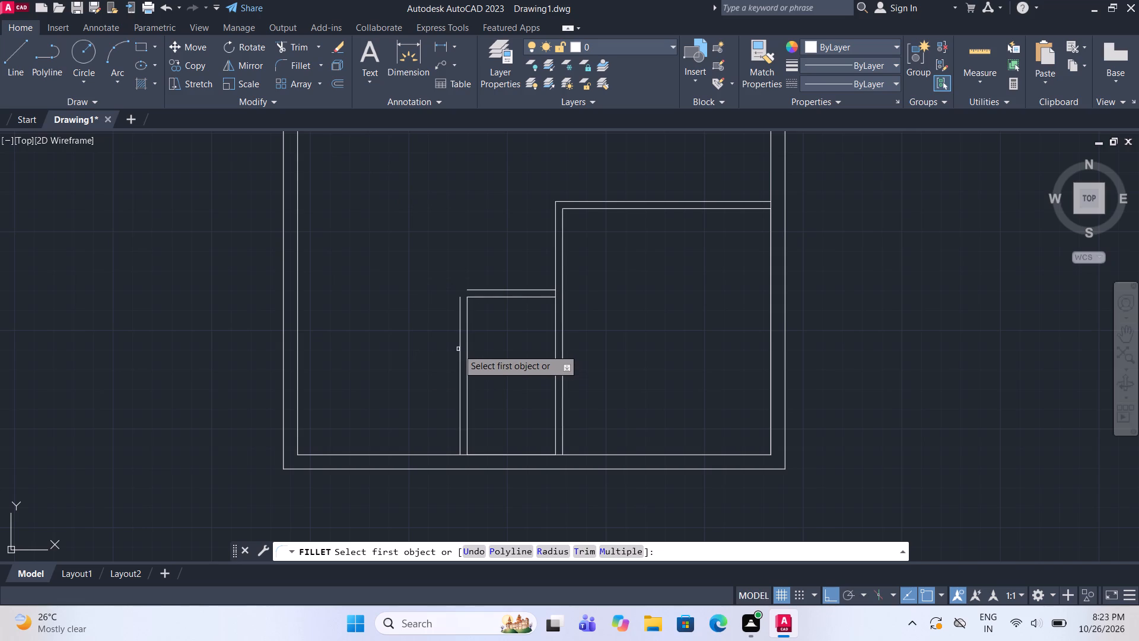
left_click(459, 348)
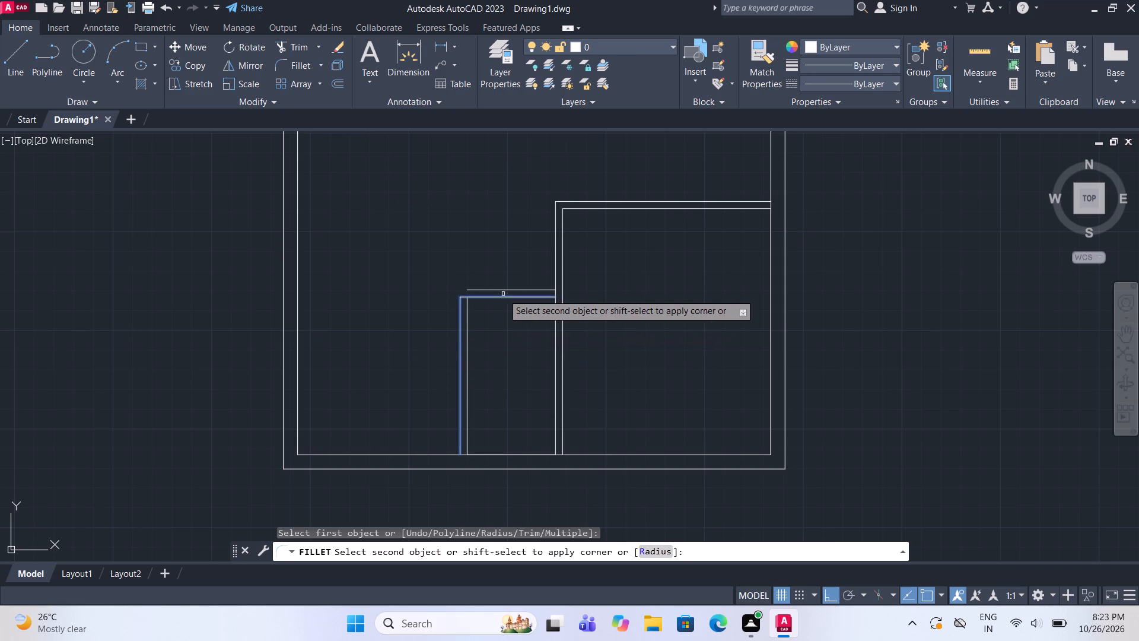
left_click(506, 291)
Draw an 8'6" line leftward along the bottom wall's inner face from the smaller room's outer lower-left corner.
left_click(4, 52)
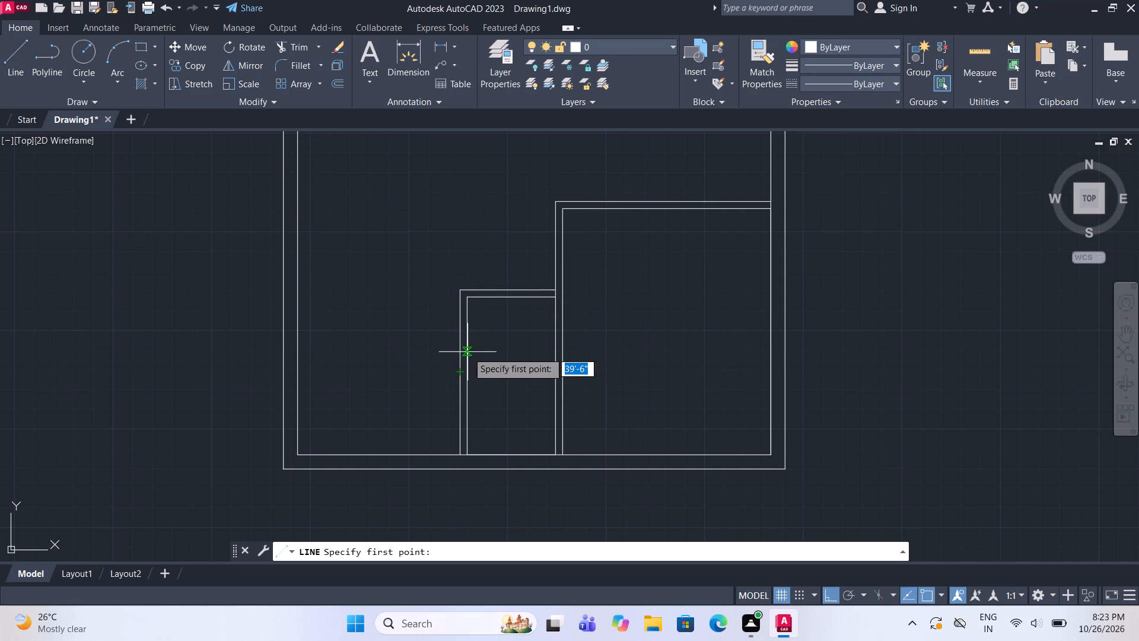
scroll(469, 429, "up", 1)
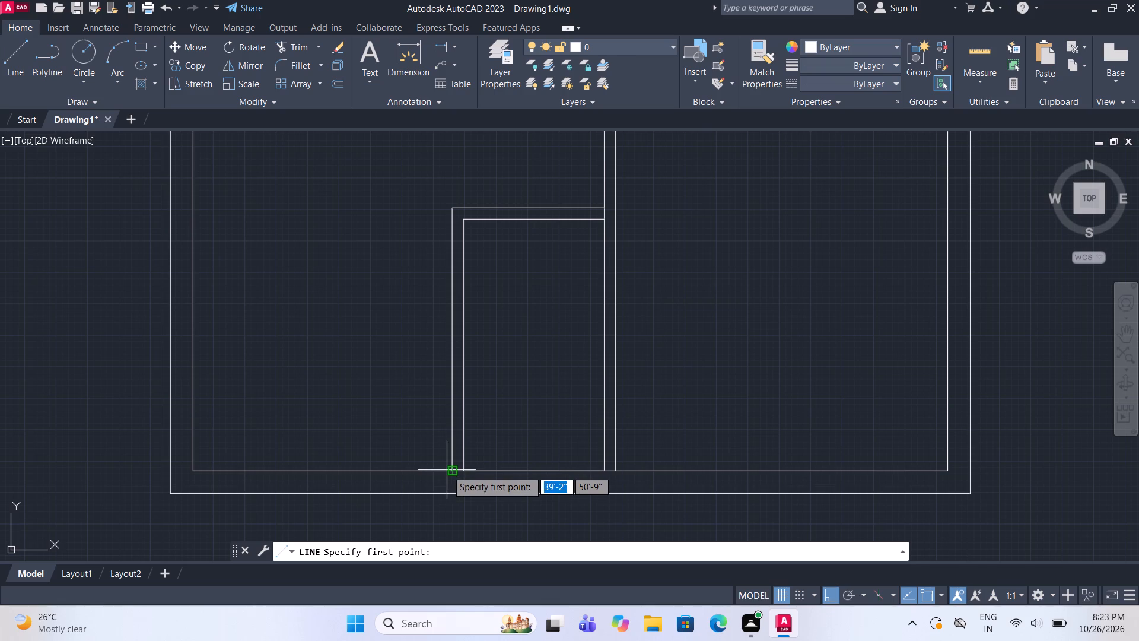
left_click(447, 470)
key("8")
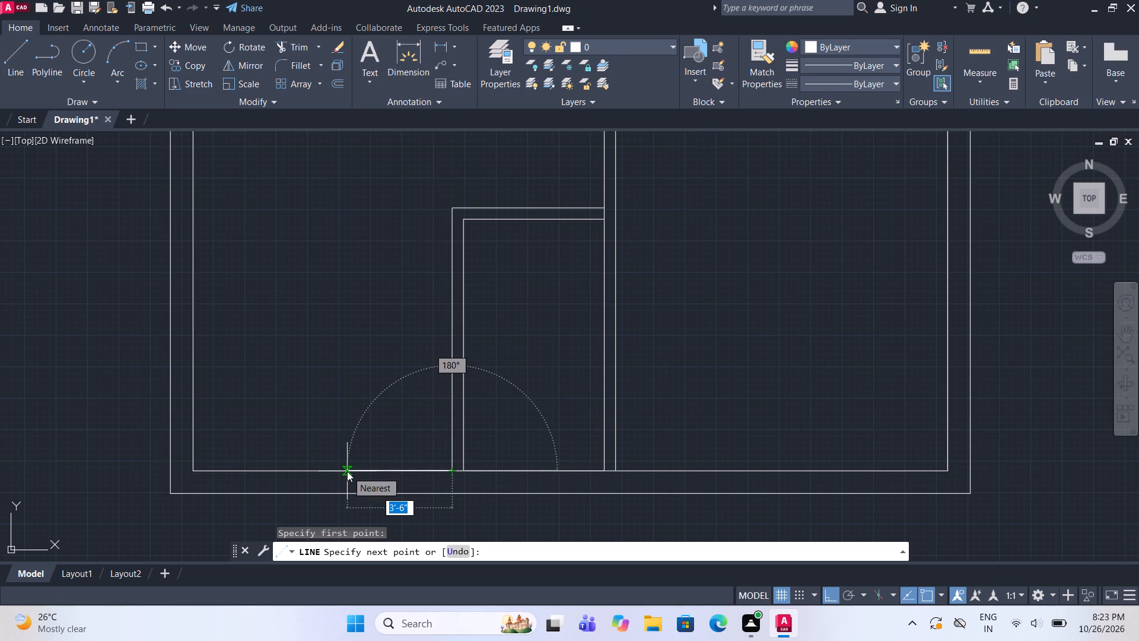
key("apostrophe")
type("6\"")
key("Return")
middle_click_drag(317, 193, 371, 202)
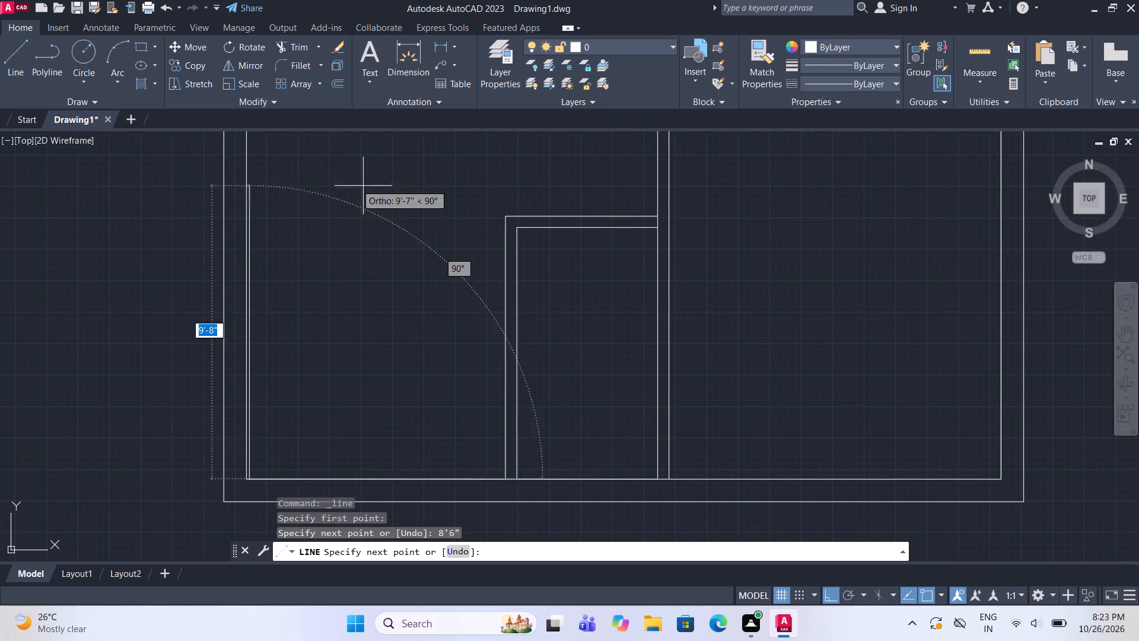
Draw a polyline from the outer walls' inner lower-left corner: 8'4" up, and right to the smaller room's partition.
left_click(32, 62)
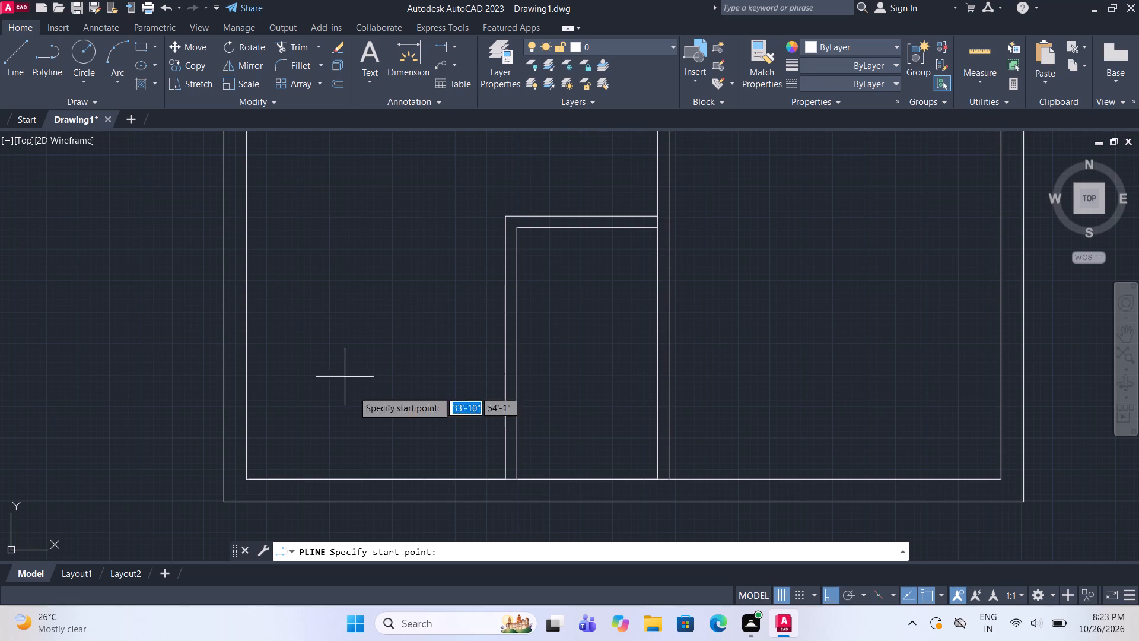
left_click(245, 484)
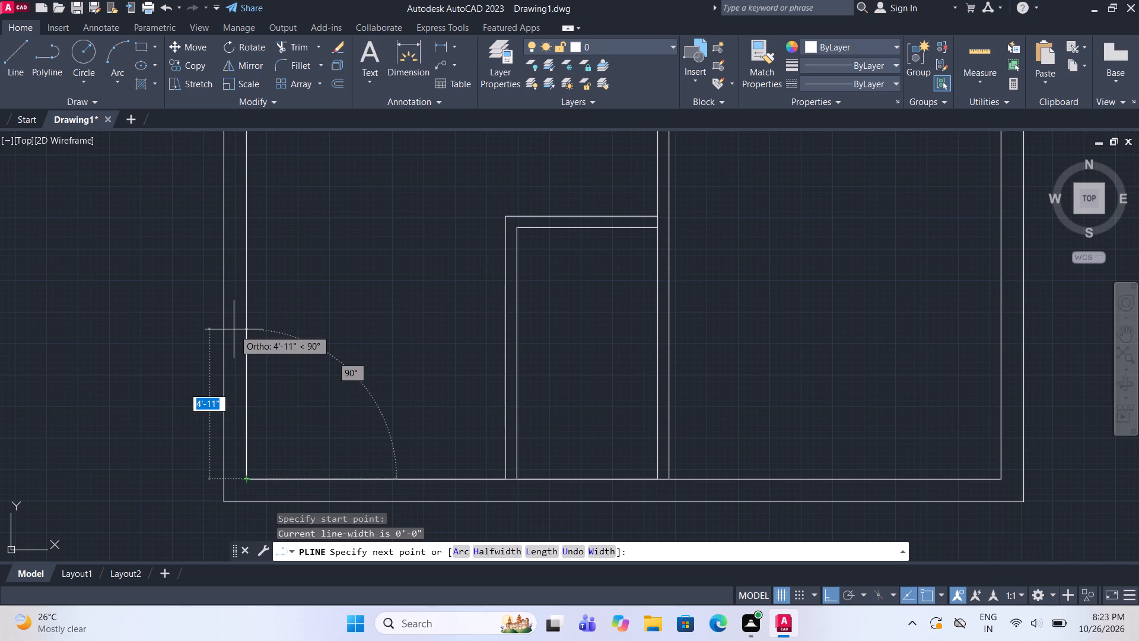
key("8")
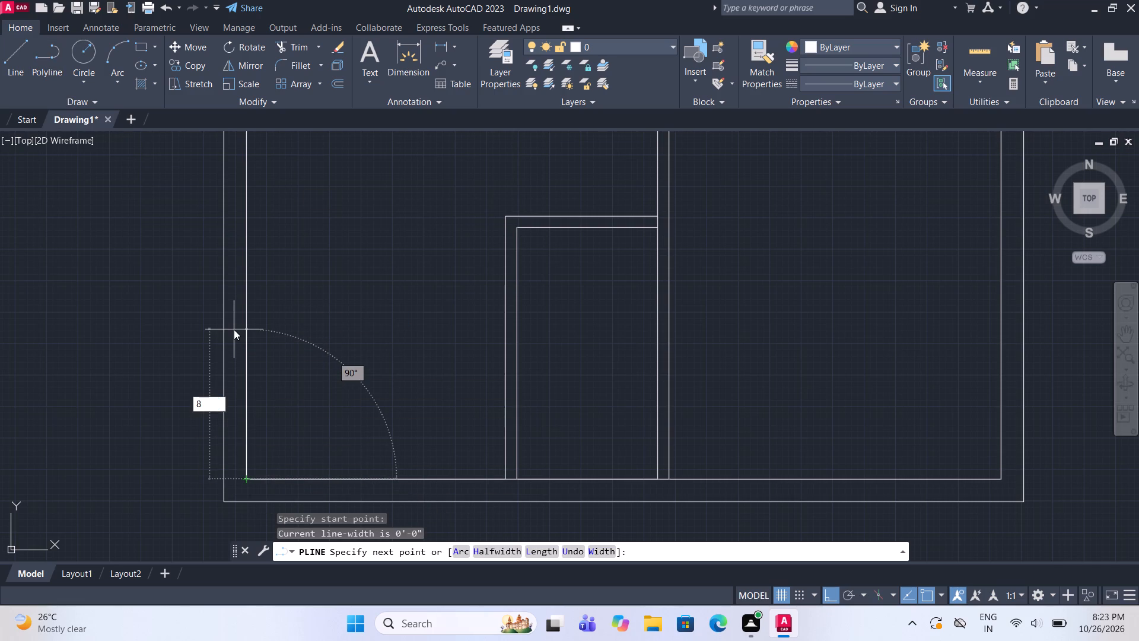
type("'4")
key("shift+quotedbl")
key("Return")
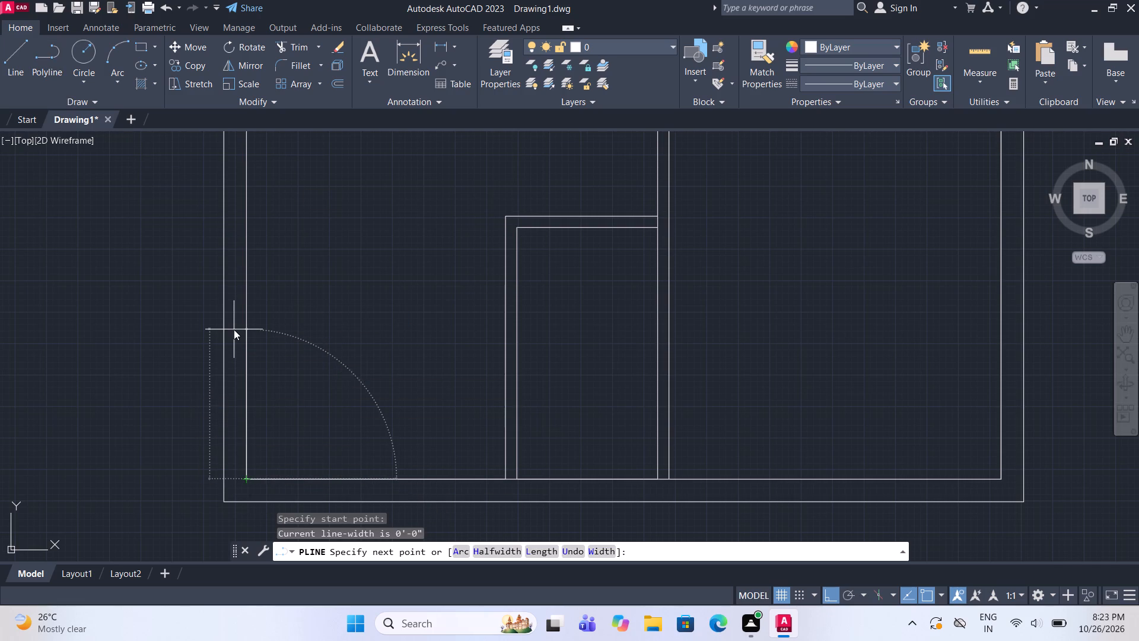
scroll(476, 208, "up", 2)
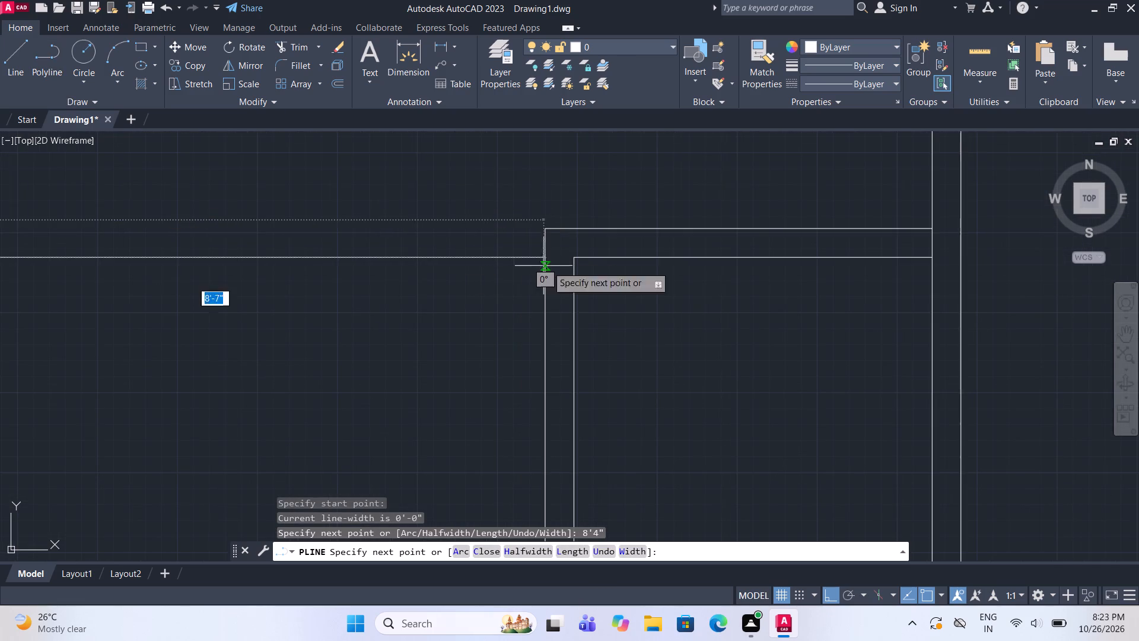
left_click(542, 262)
middle_click_drag(540, 262, 650, 334)
key("Escape")
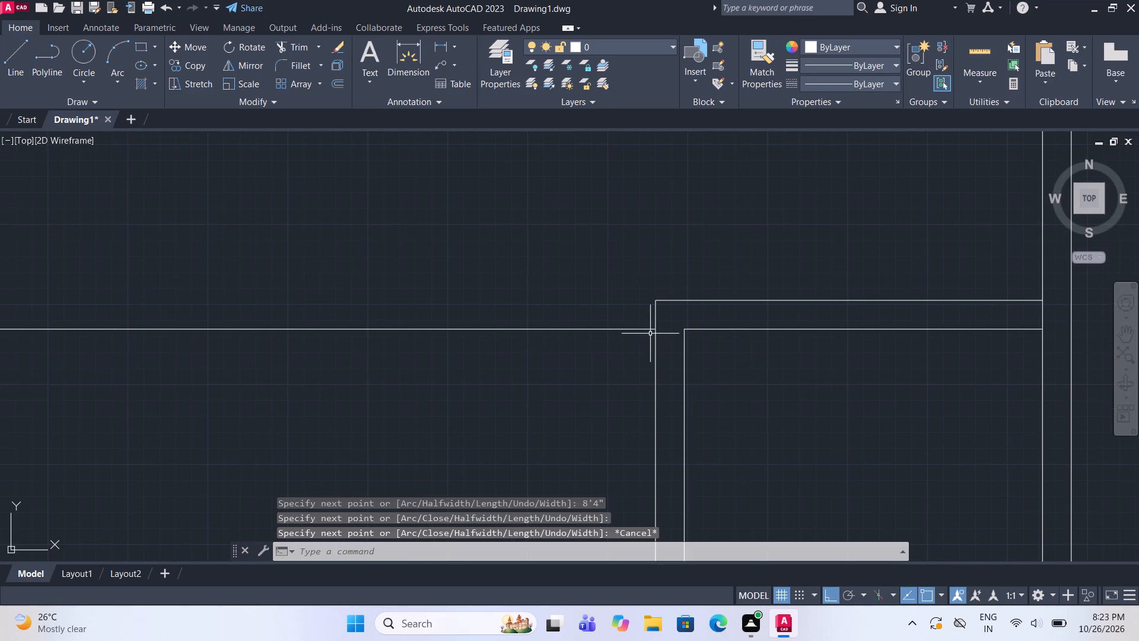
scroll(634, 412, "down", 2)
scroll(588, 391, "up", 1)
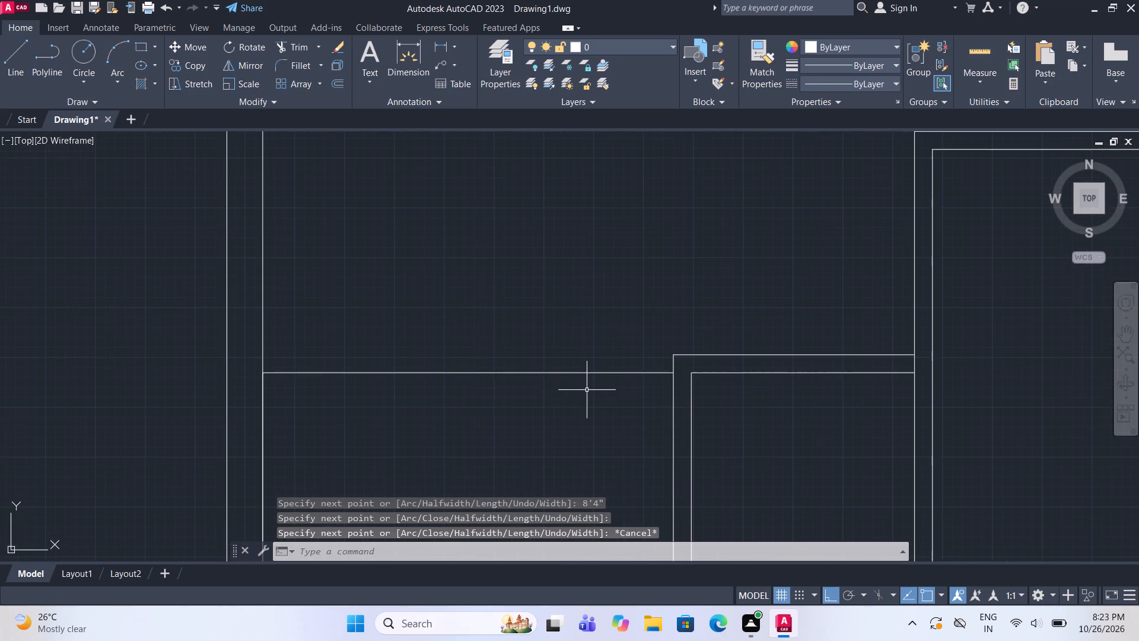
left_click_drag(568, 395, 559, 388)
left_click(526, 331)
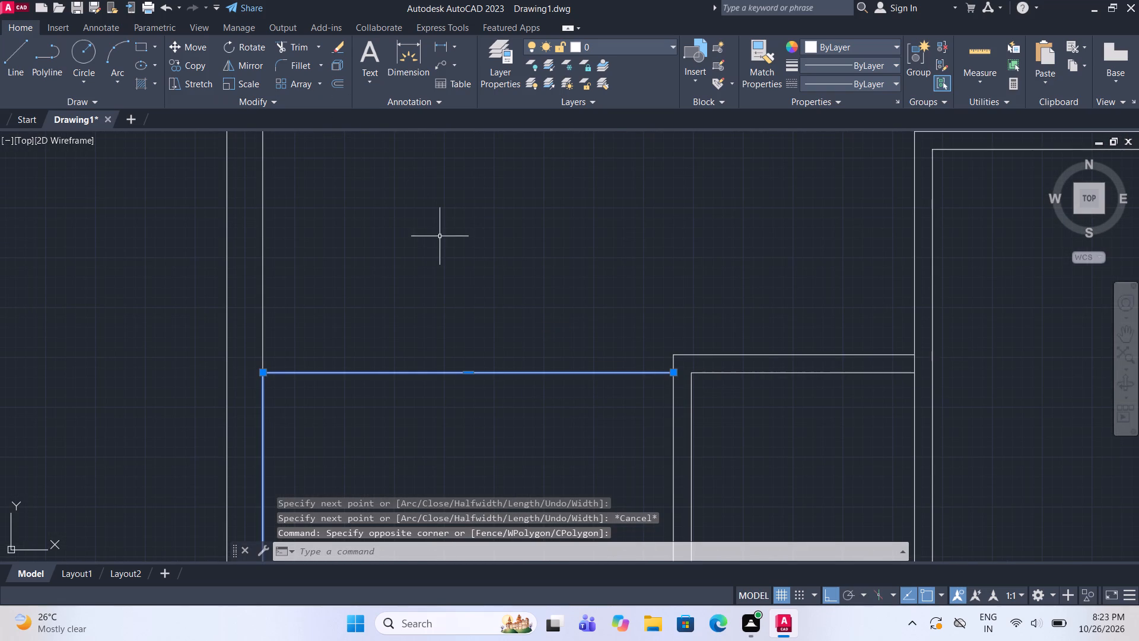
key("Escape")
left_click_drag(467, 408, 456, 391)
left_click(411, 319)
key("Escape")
Offset the lower-left room's polyline outward by 4.5".
scroll(411, 319, "down", 1)
left_click(433, 354)
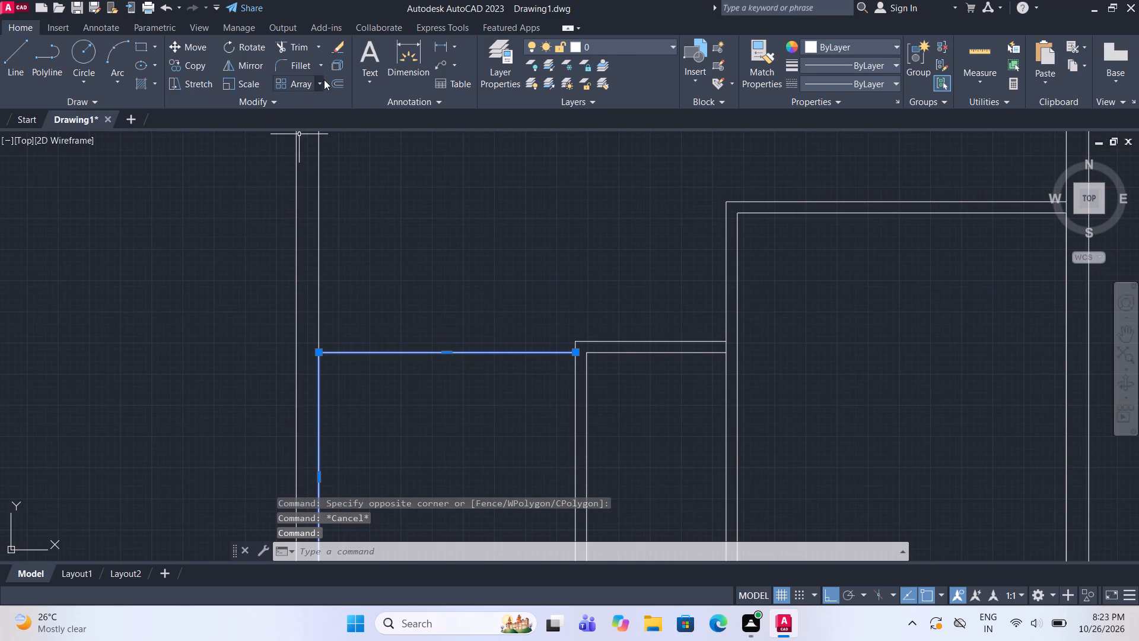
left_click(333, 82)
left_click(458, 354)
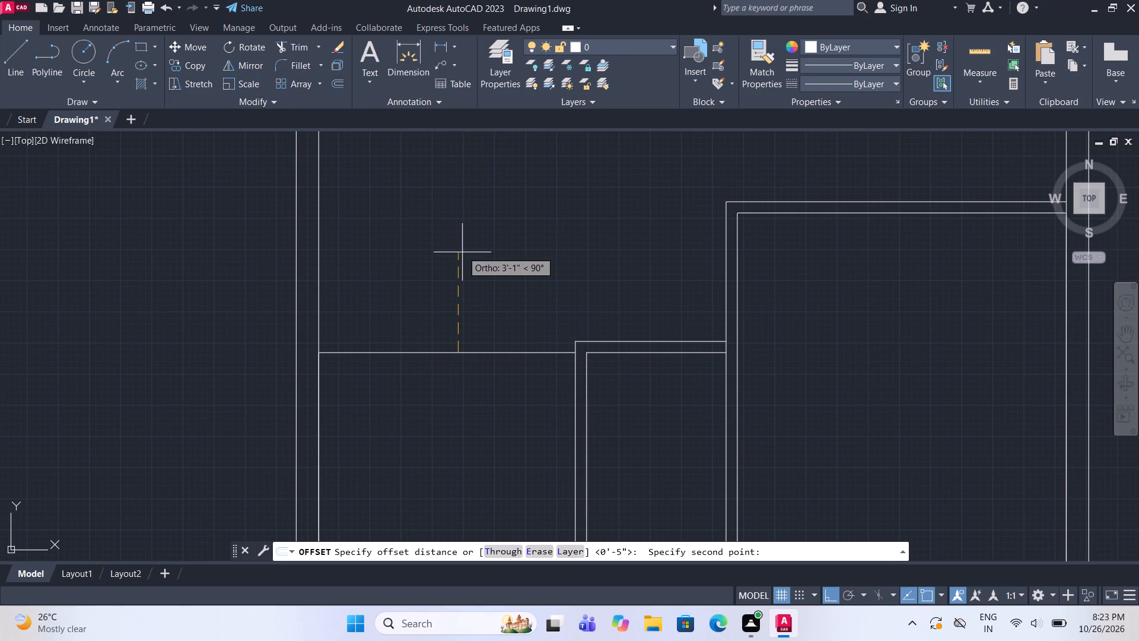
key("4")
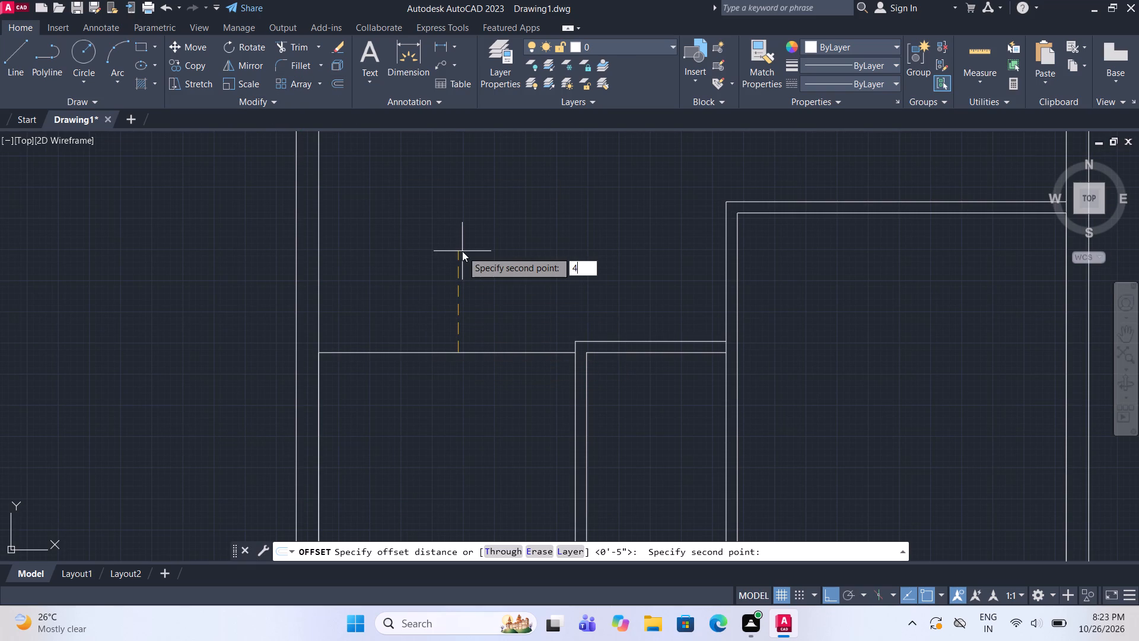
type(".5")
key("shift+quotedbl")
key("Return")
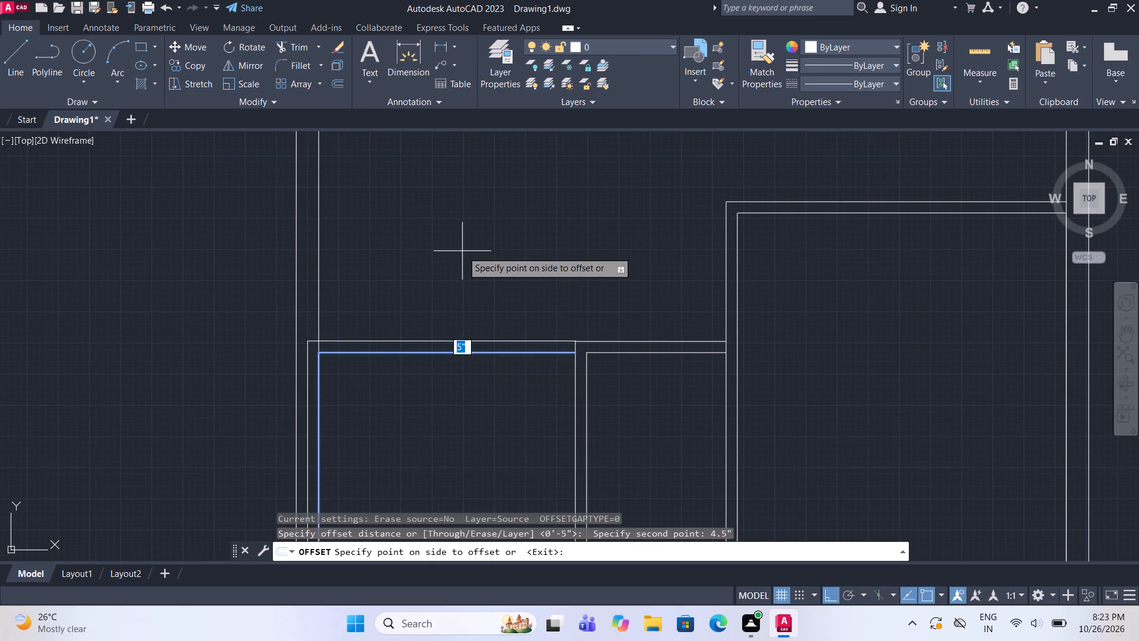
left_click(469, 237)
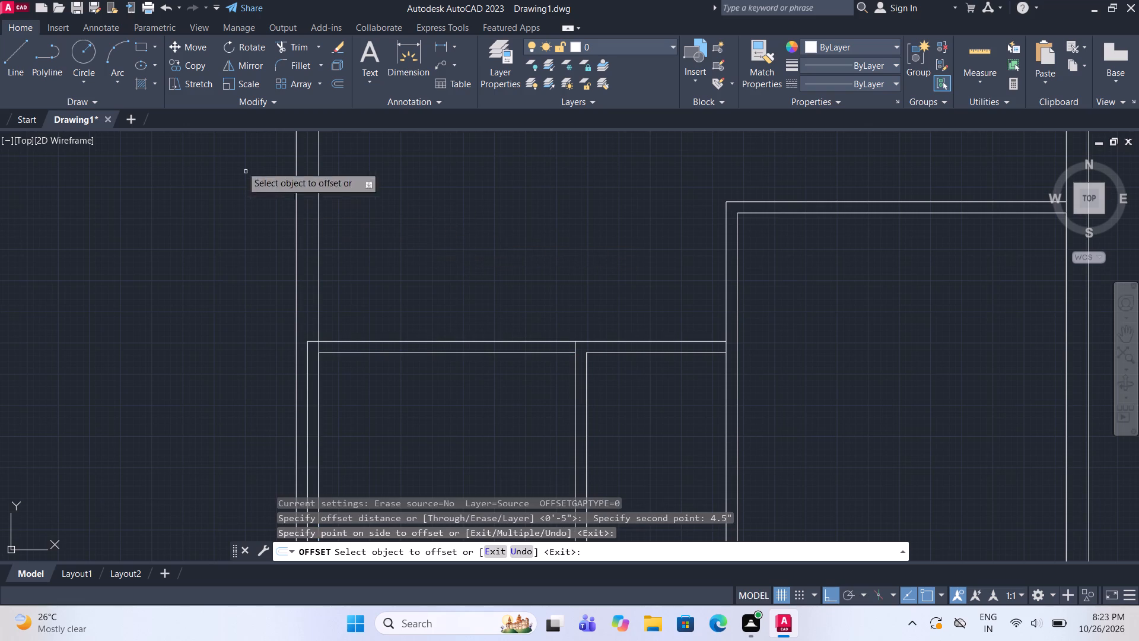
key("Escape")
Trim the part of the offset polyline that runs inside the left outer wall.
left_click(301, 43)
left_click(309, 338)
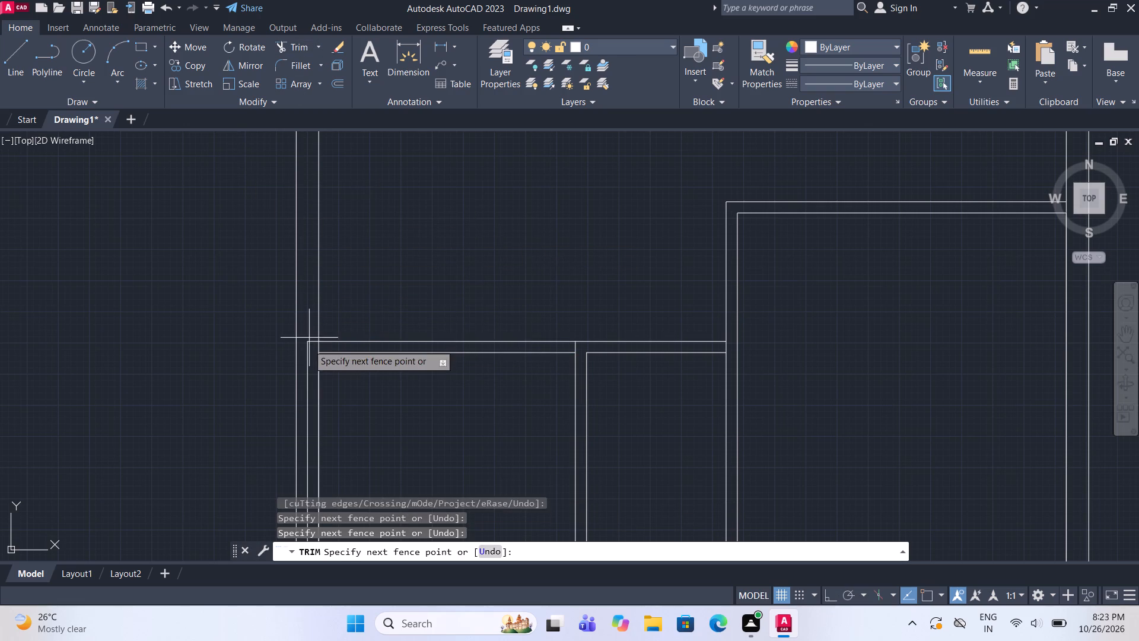
left_click(303, 360)
key("Escape")
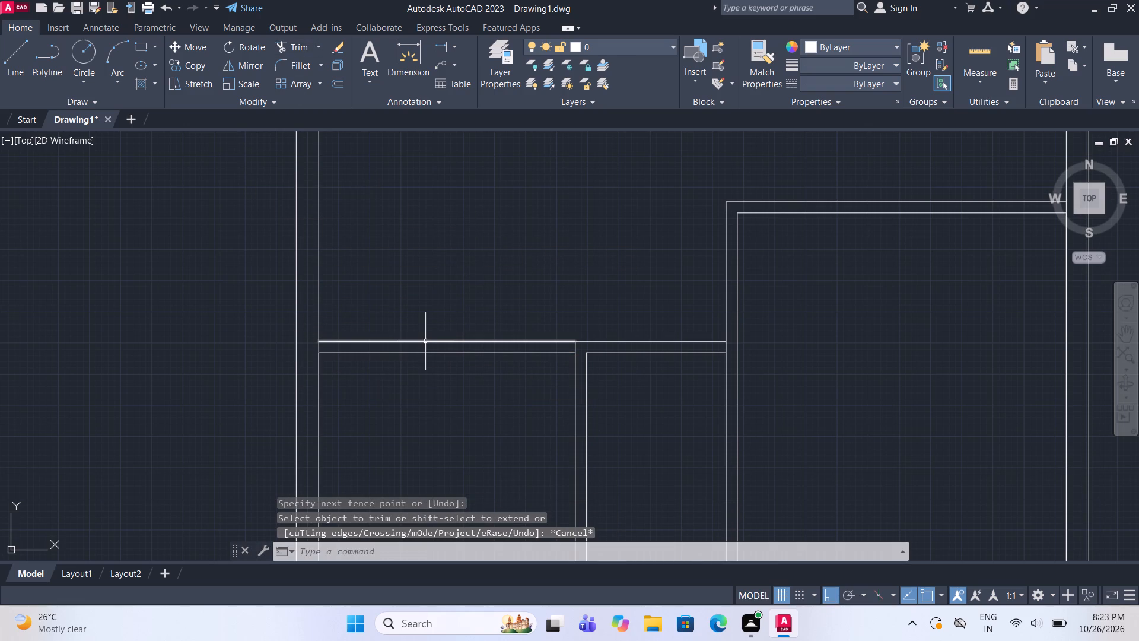
Draw a room above the lower-left partition: 10' up the left wall, 13'7" right, and down to the large room's upper-left corner.
key("b")
left_click(27, 45)
middle_click_drag(453, 363, 457, 430)
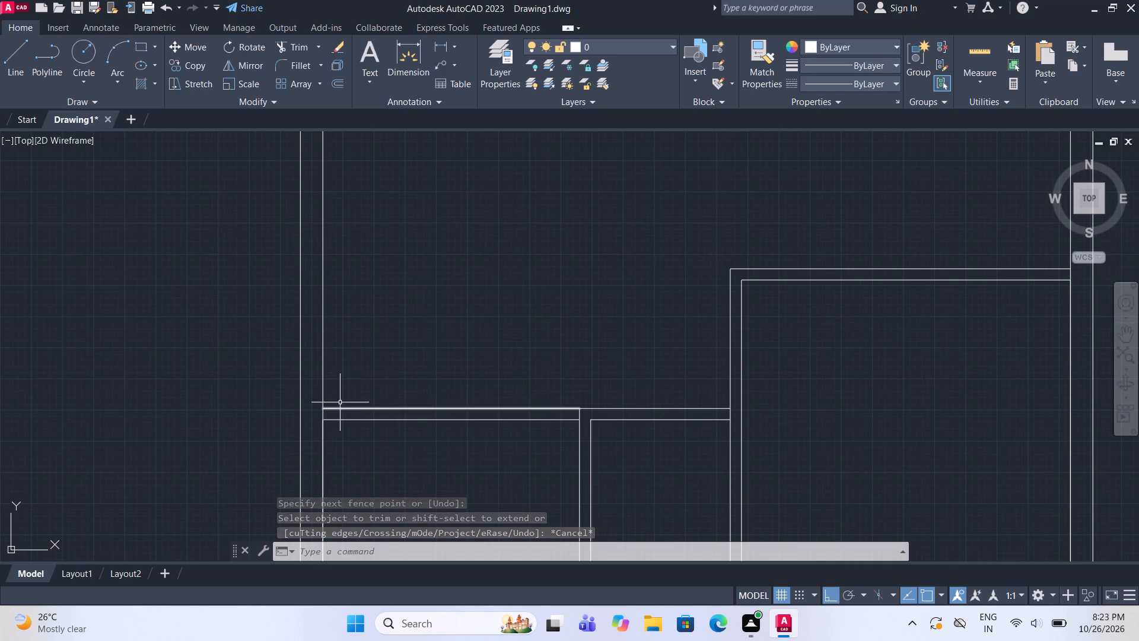
left_click(21, 66)
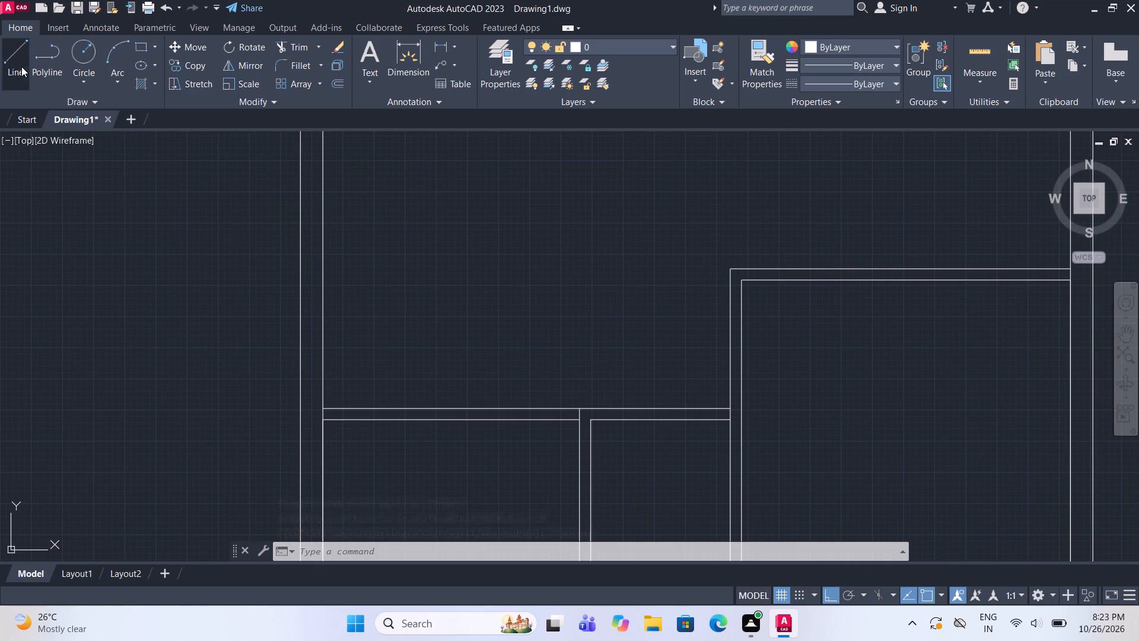
left_click(320, 410)
type("10'")
key("Return")
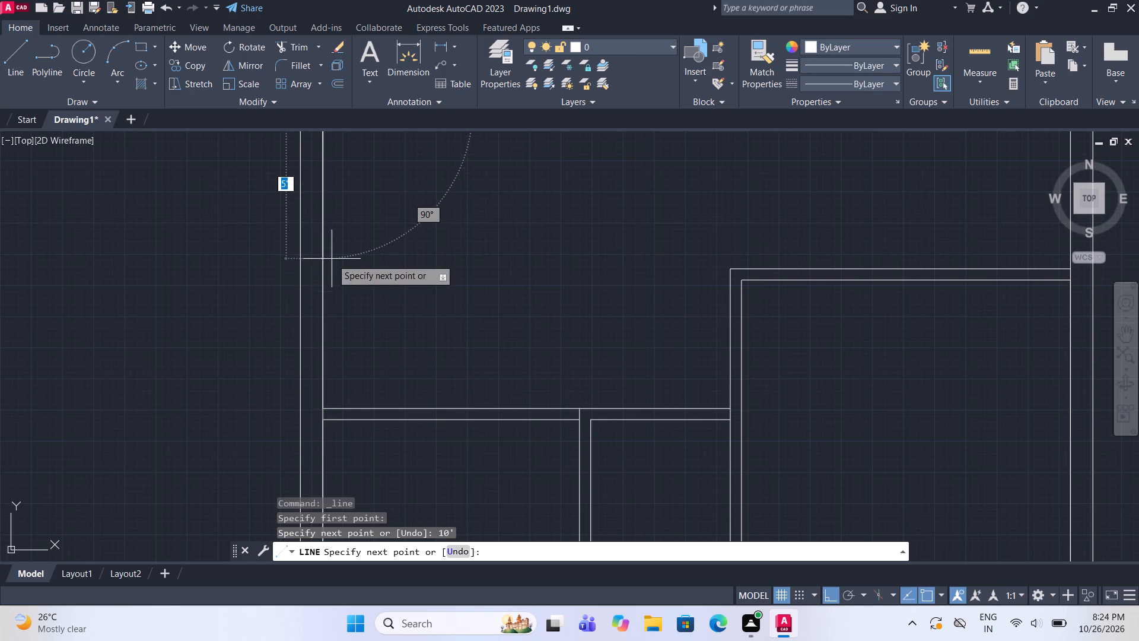
scroll(332, 259, "down", 3)
middle_click_drag(437, 287, 450, 373)
scroll(434, 291, "up", 2)
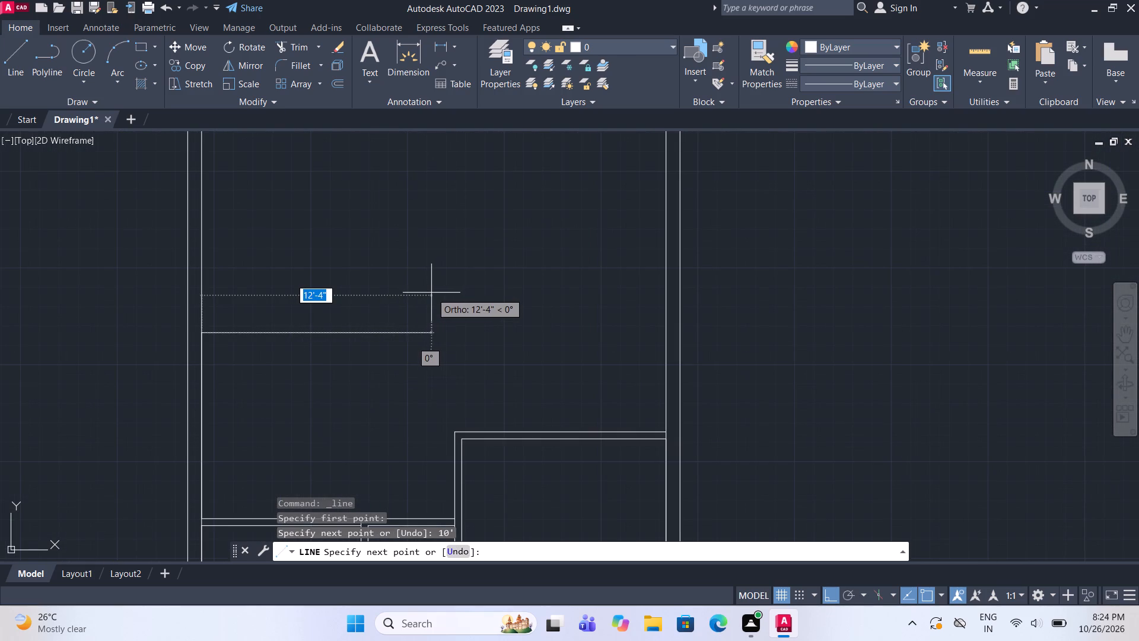
type("13")
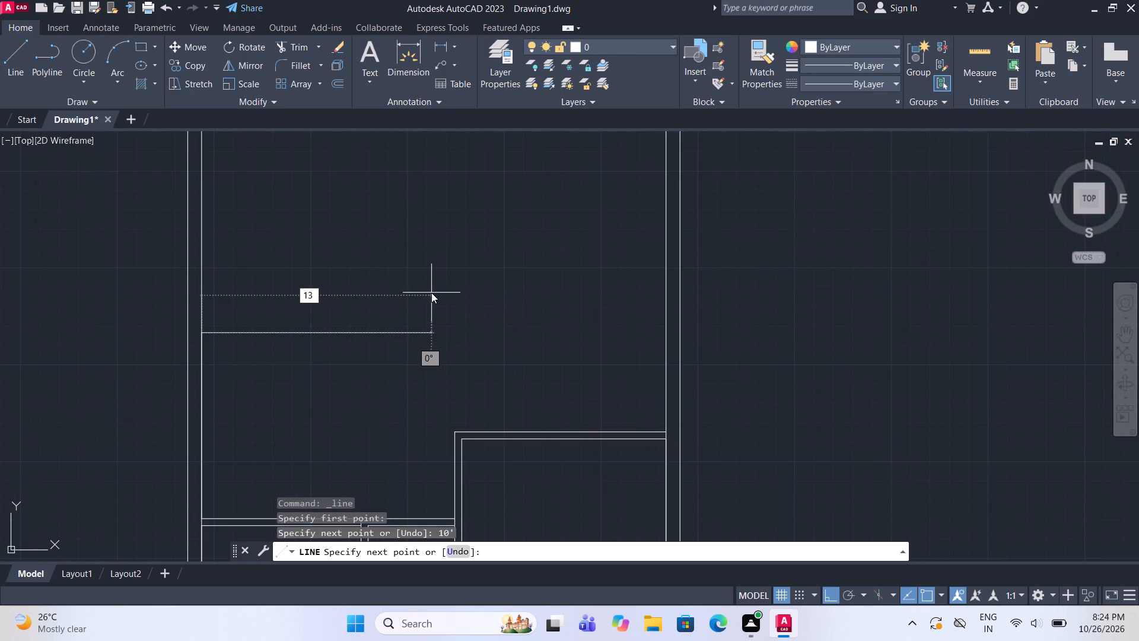
key("apostrophe")
key("7")
key("shift+quotedbl")
key("Return")
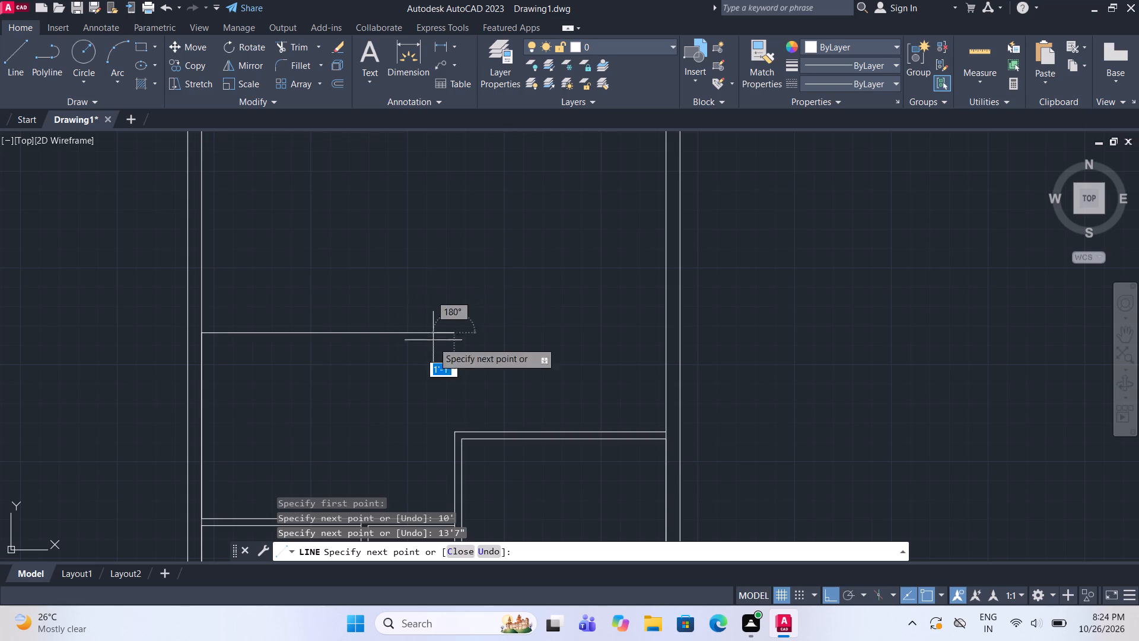
left_click(456, 436)
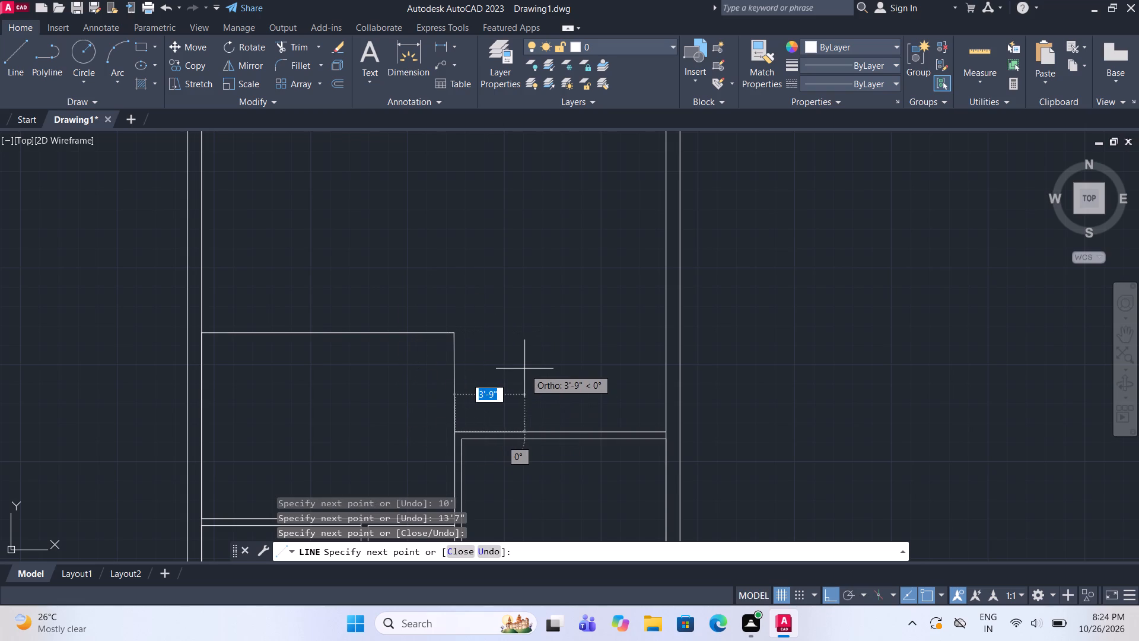
scroll(435, 431, "up", 1)
key("space")
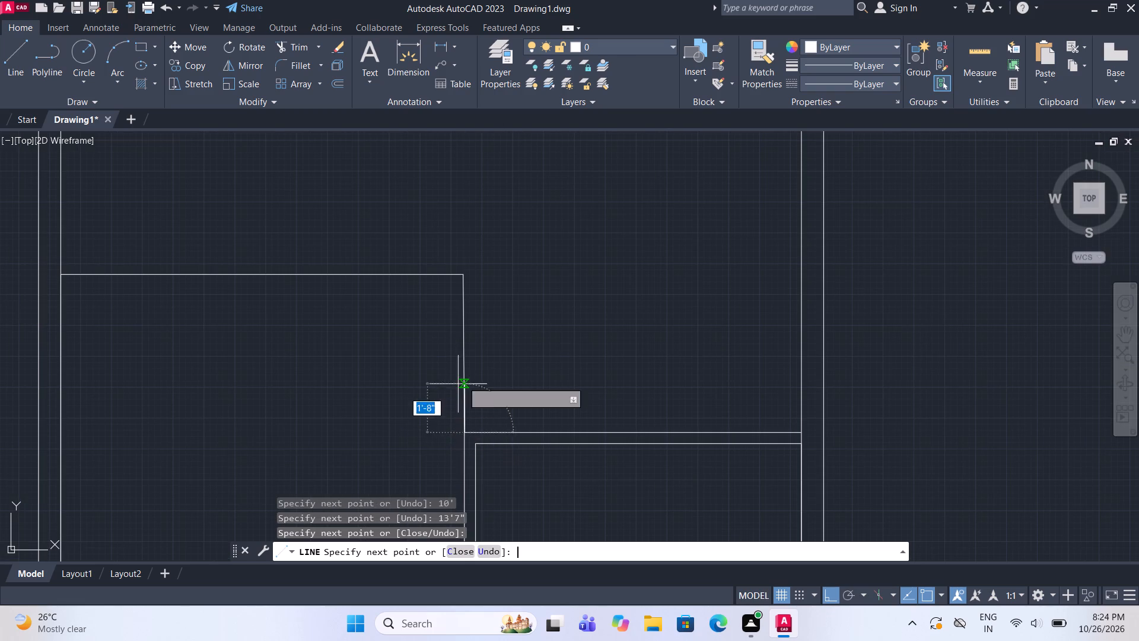
Offset the right and top lines of the new 13'7" wide room outward by 4.5".
scroll(475, 362, "down", 1)
left_click_drag(486, 354, 479, 340)
left_click(419, 264)
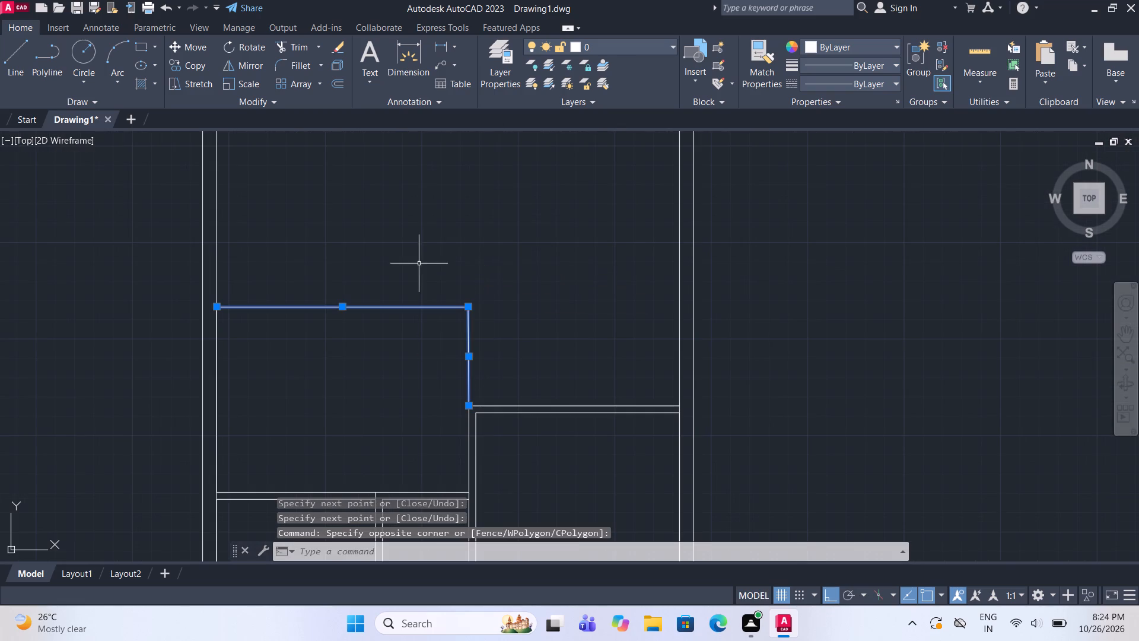
left_click(342, 82)
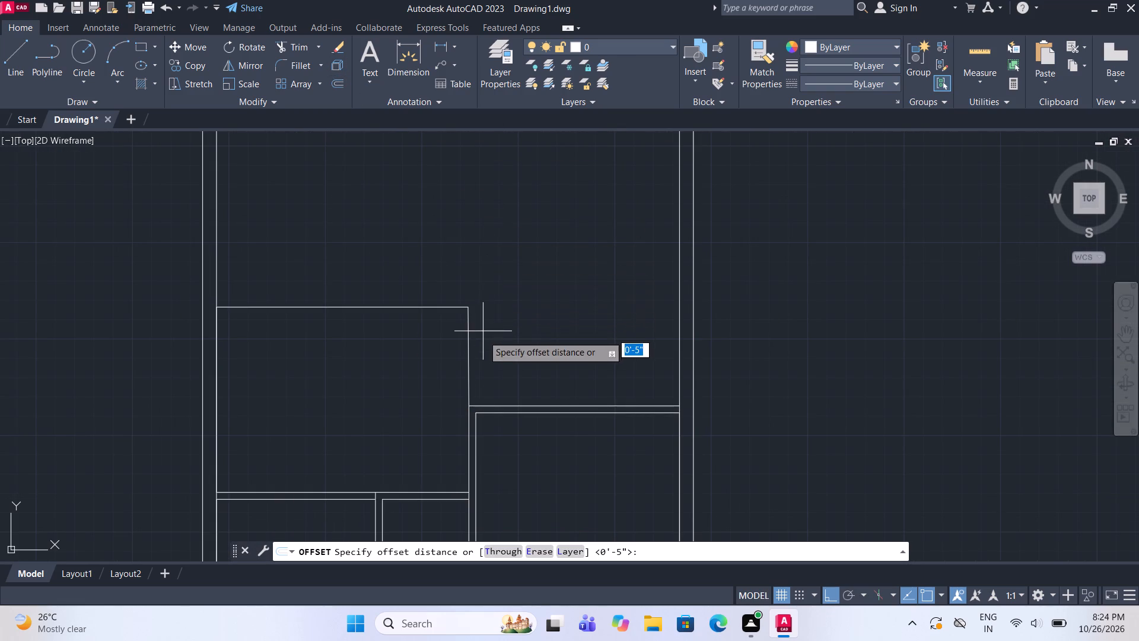
left_click(467, 344)
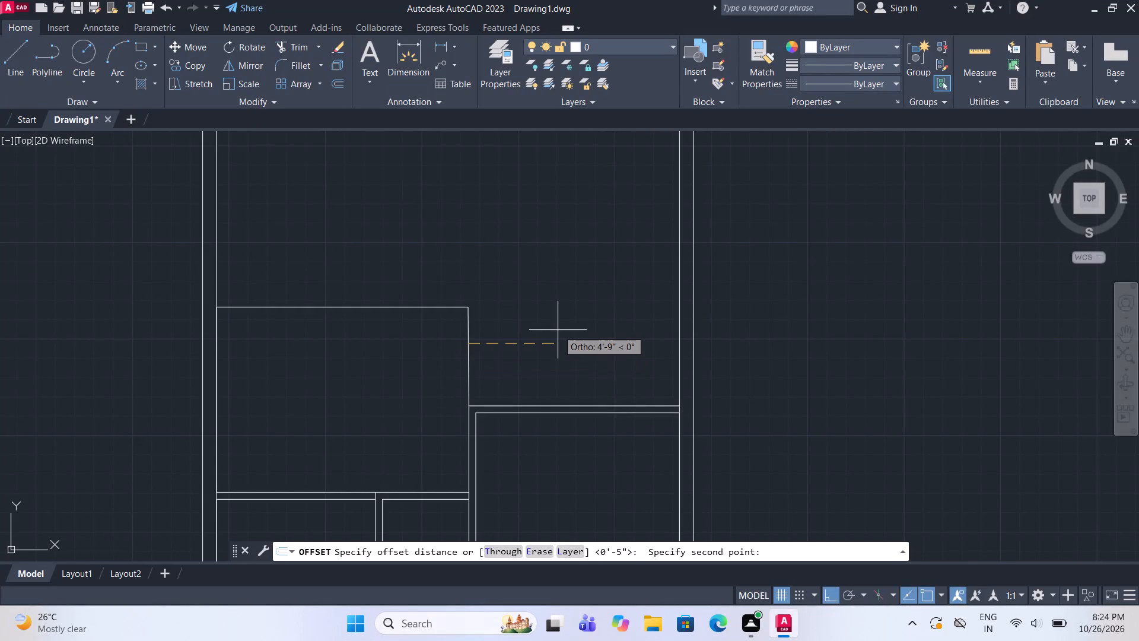
type("4.5")
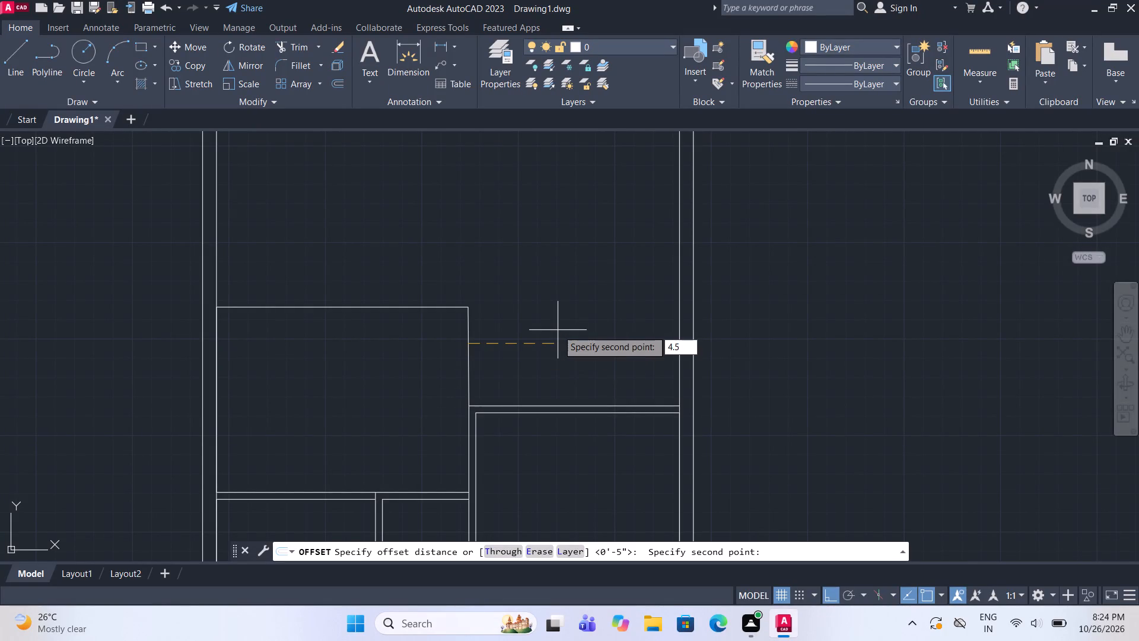
key("shift+quotedbl")
key("Return")
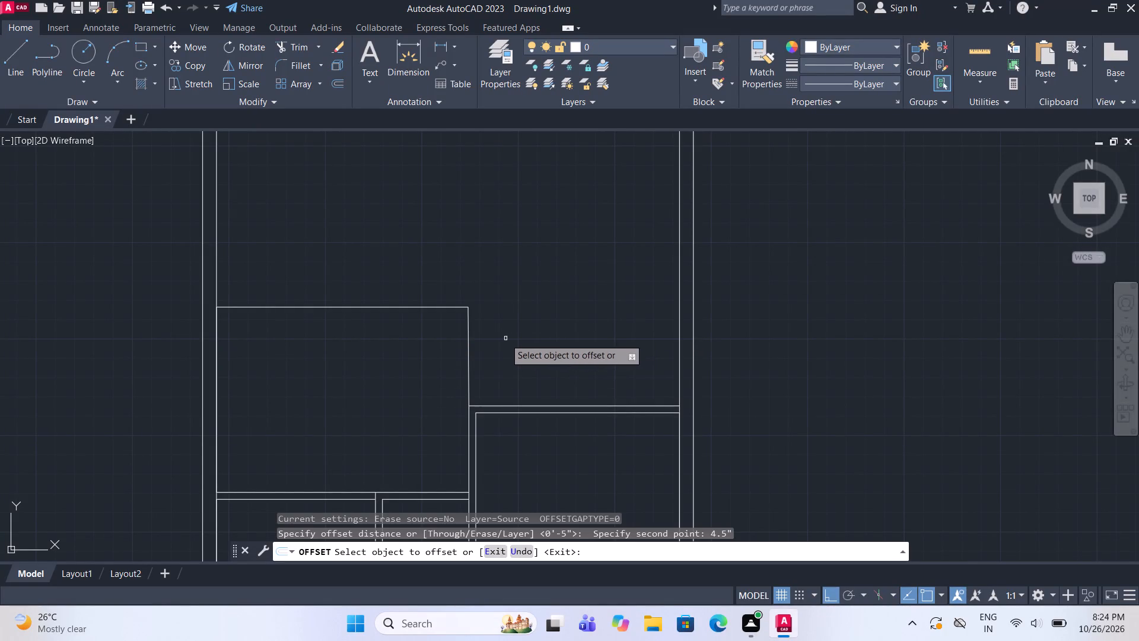
left_click(467, 335)
left_click(529, 345)
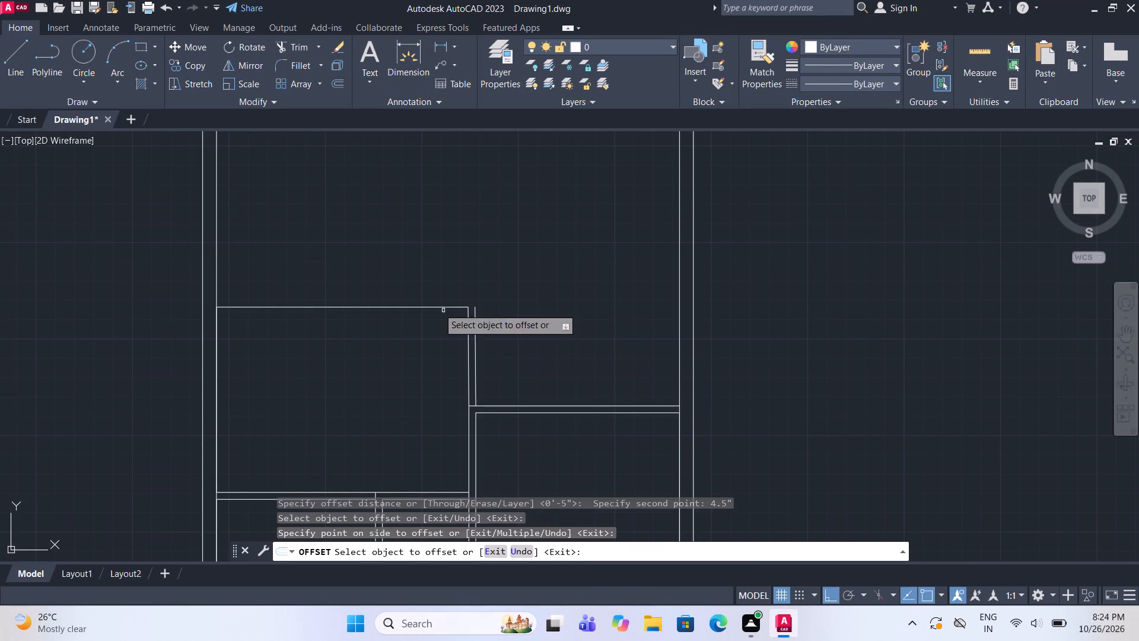
left_click(413, 305)
left_click(424, 269)
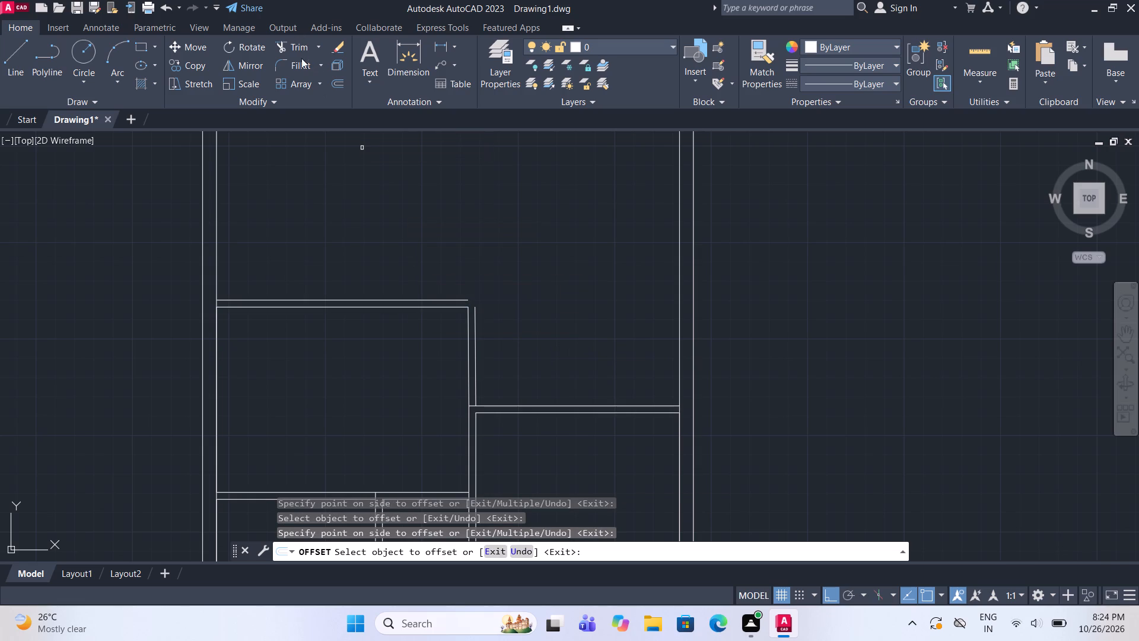
Fillet the offset top and right lines of the 13'7" wide room into a closed outer corner.
left_click(302, 67)
left_click(453, 301)
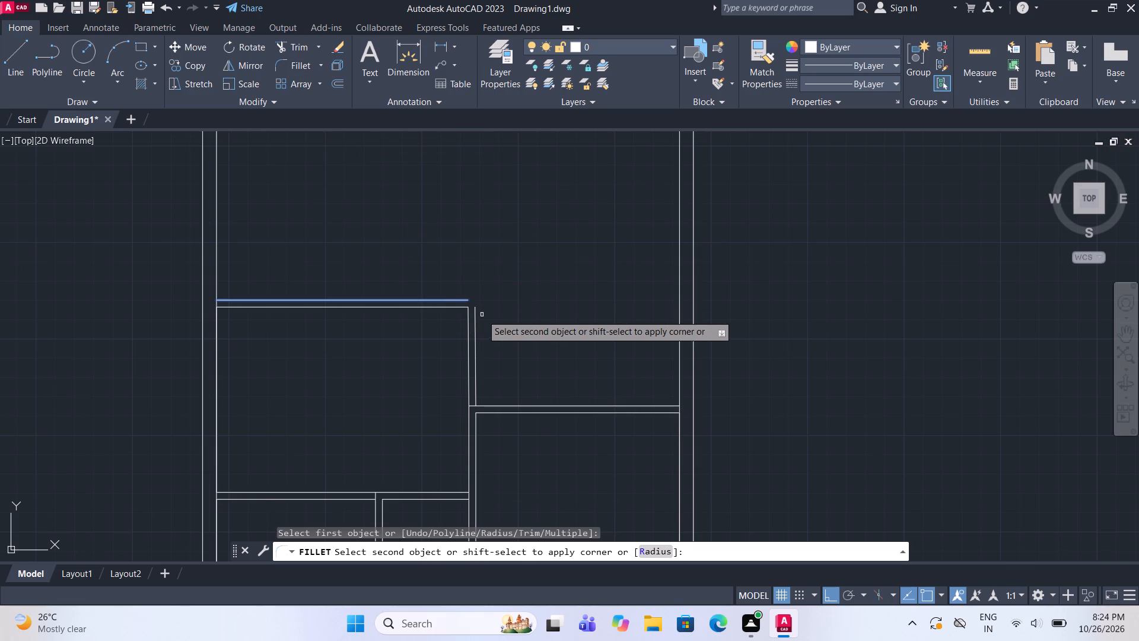
left_click(475, 320)
Draw a small room off the right outer wall: 7' left along the large room's top partition line, 5'4" up, and back to the wall.
scroll(482, 370, "down", 1)
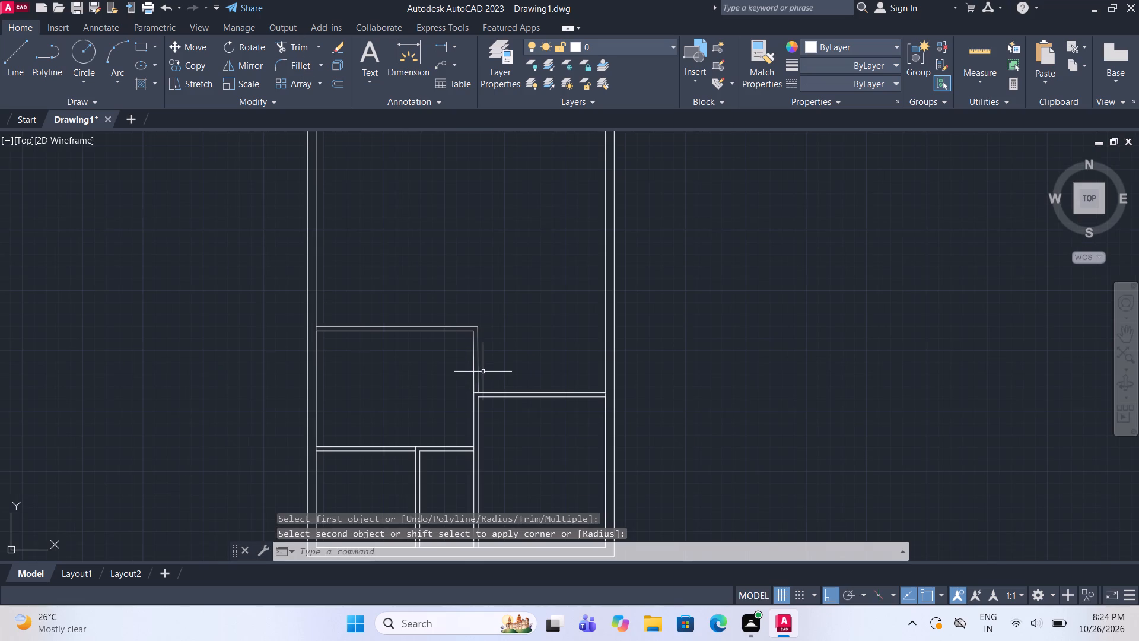
left_click(10, 50)
middle_click_drag(637, 401, 628, 370)
scroll(557, 348, "up", 3)
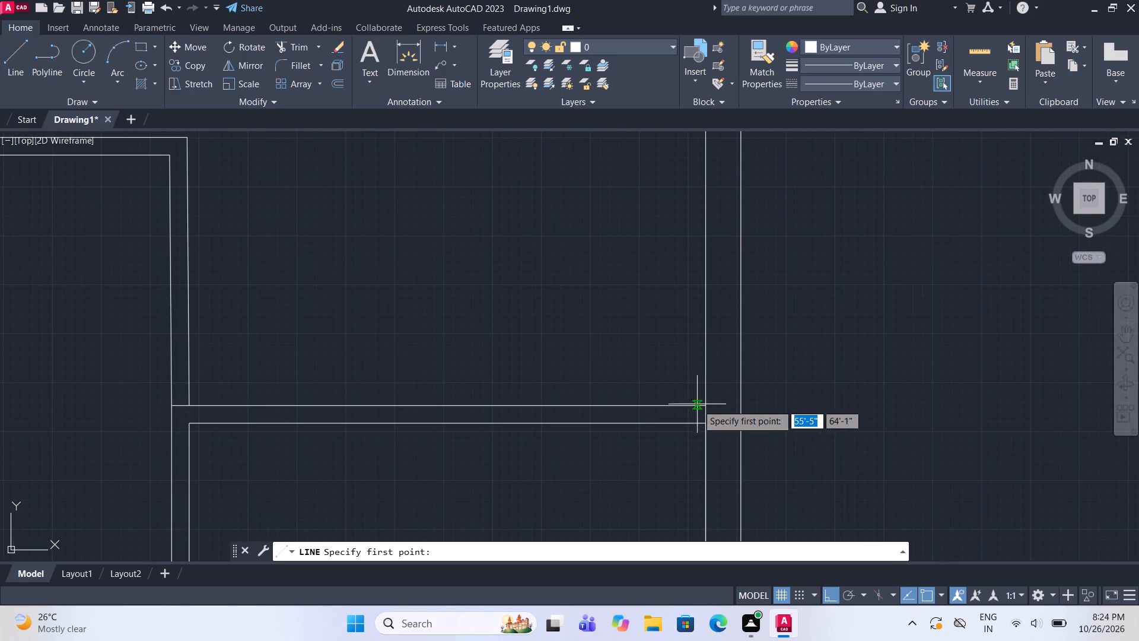
left_click(703, 406)
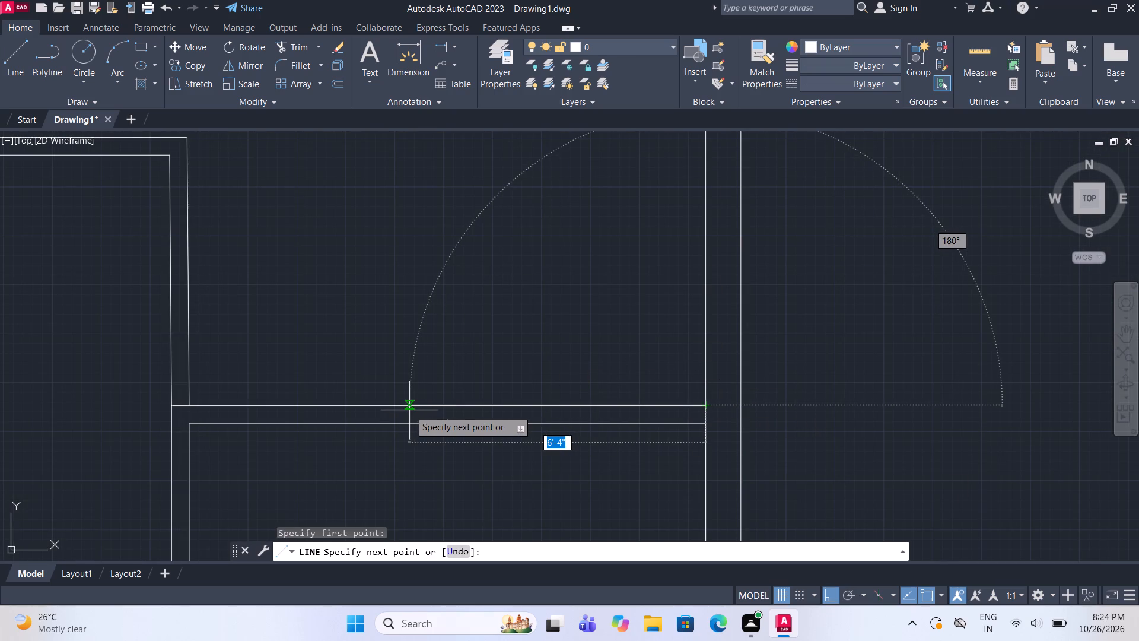
type("7'")
key("Return")
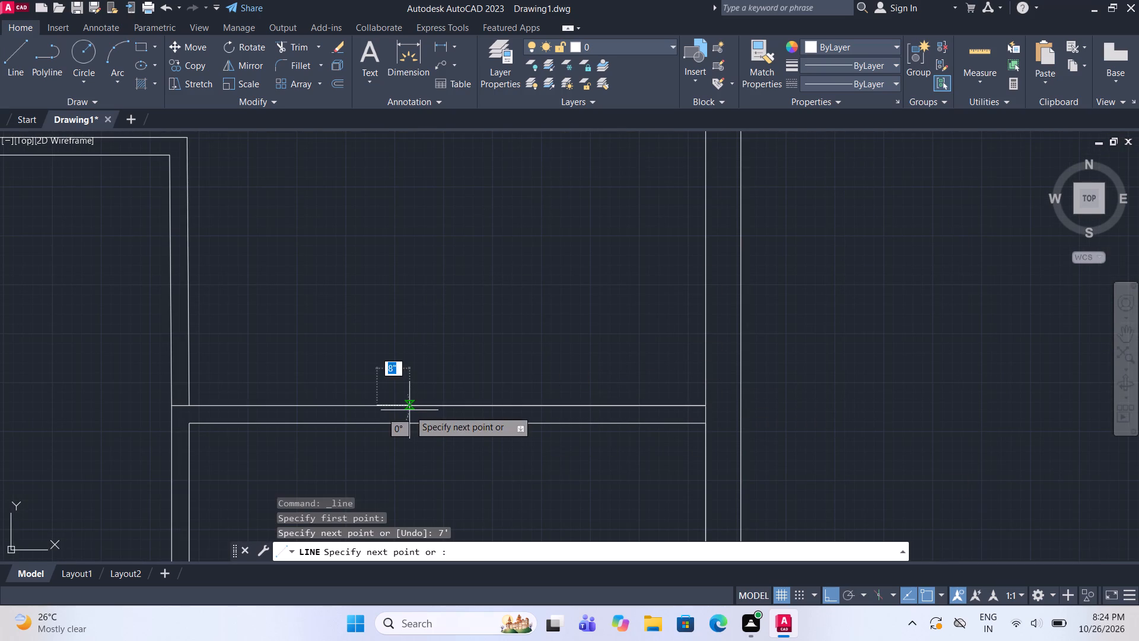
middle_click_drag(387, 262, 399, 293)
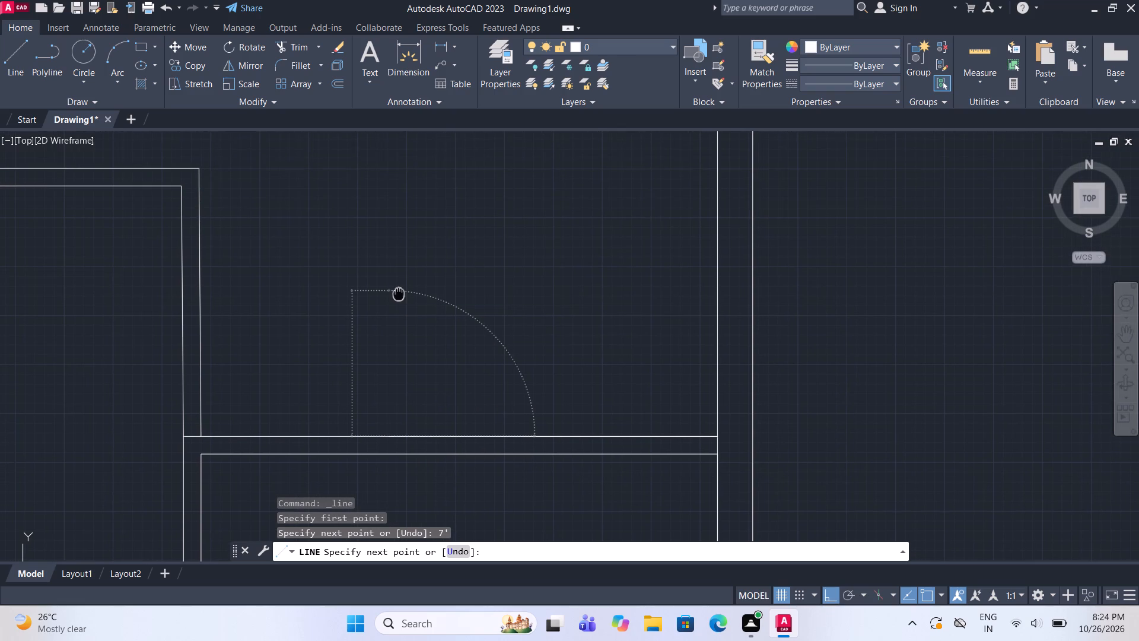
key("5")
type("'4\"")
key("Return")
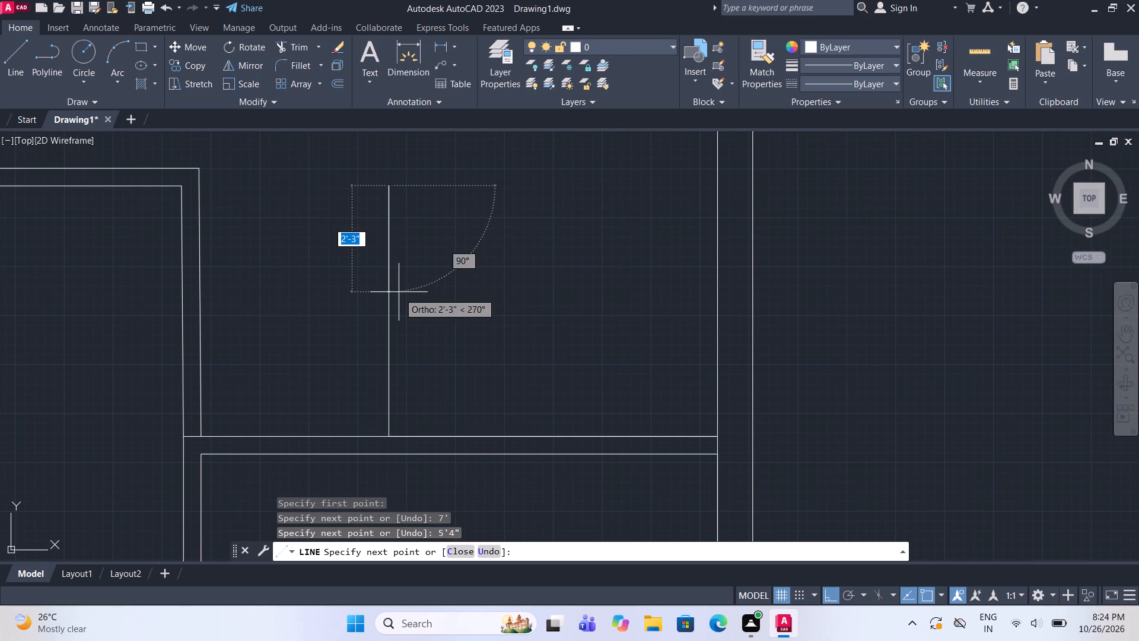
left_click(720, 183)
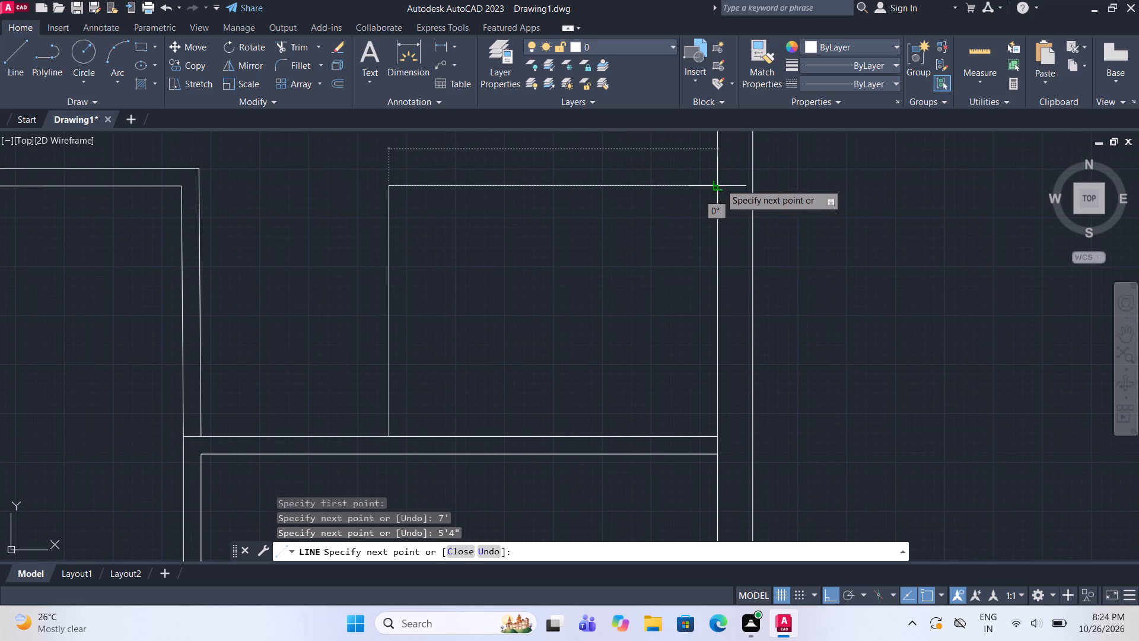
middle_click_drag(667, 272, 683, 284)
key("Escape")
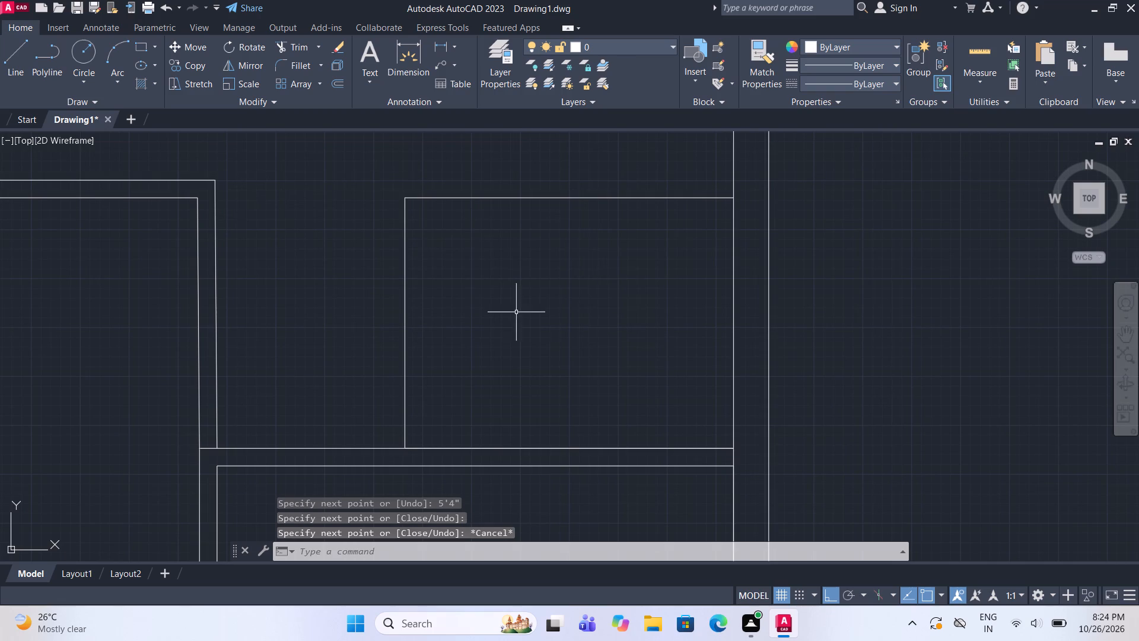
Offset the left and top lines of the small 7' by 5'4" room outward by 4.5".
left_click(508, 312)
left_click(291, 152)
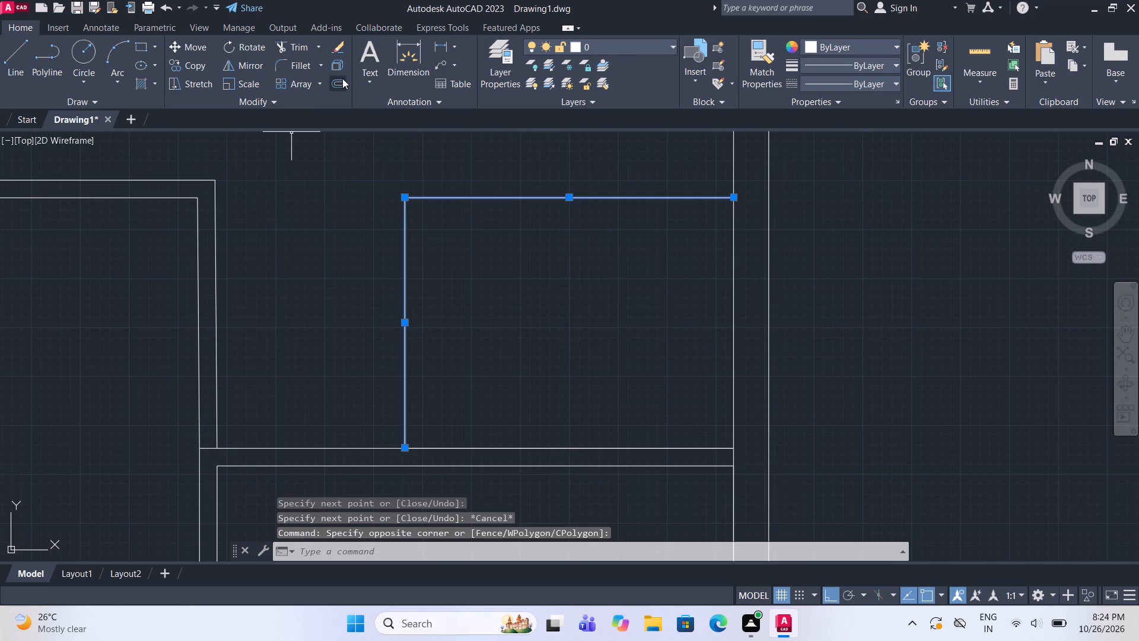
left_click(342, 78)
left_click(406, 299)
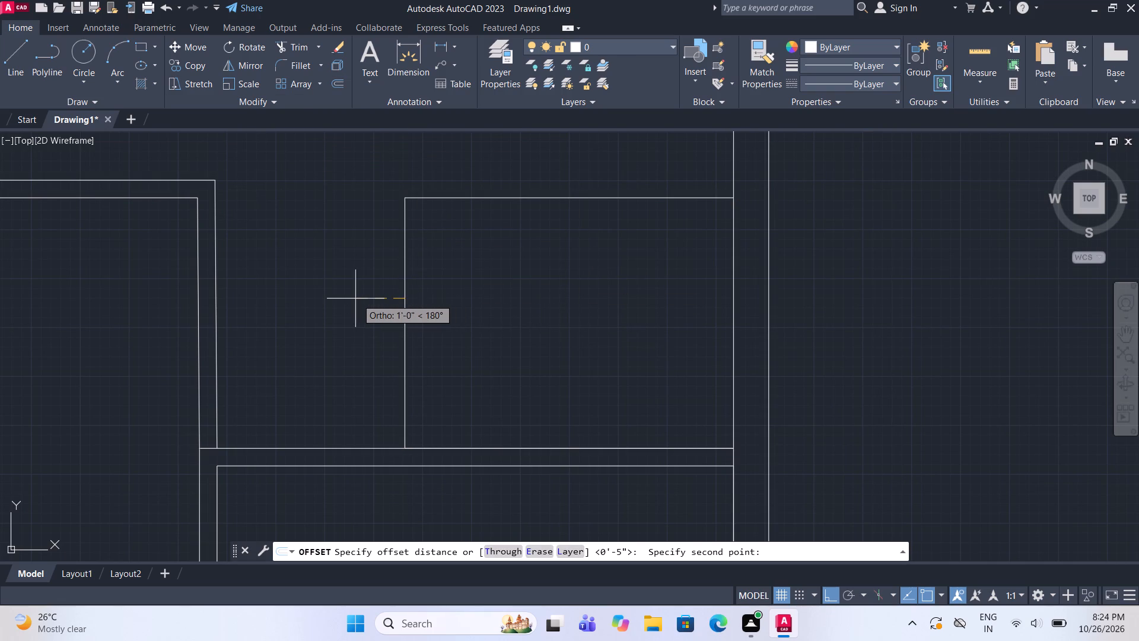
type("4.5")
key("shift+quotedbl")
key("Return")
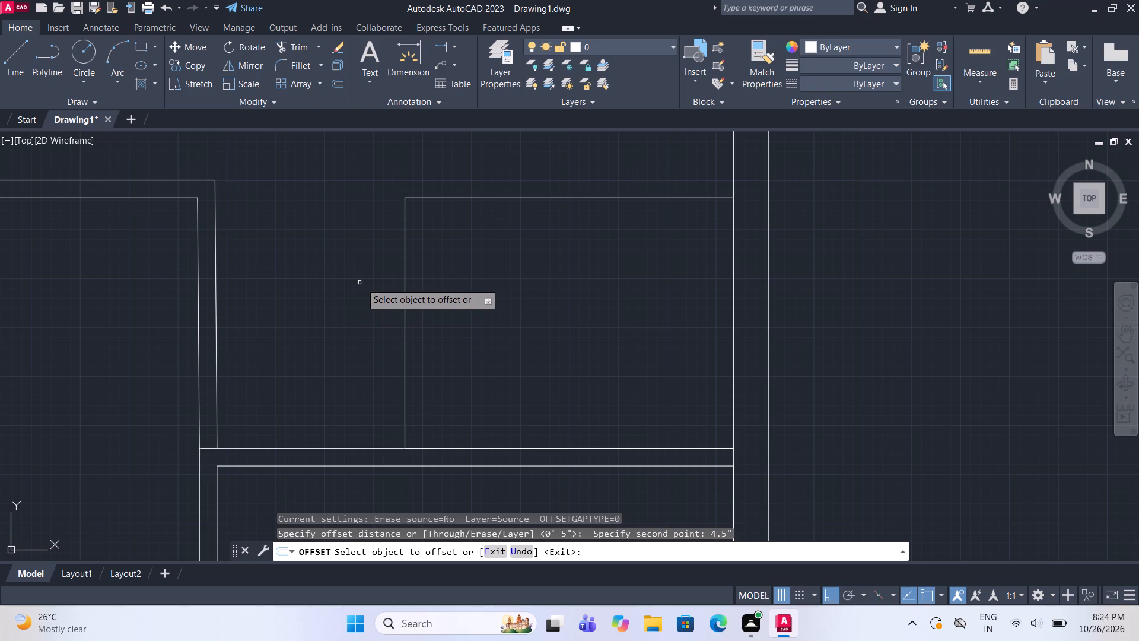
left_click_drag(405, 317, 393, 311)
left_click(383, 303)
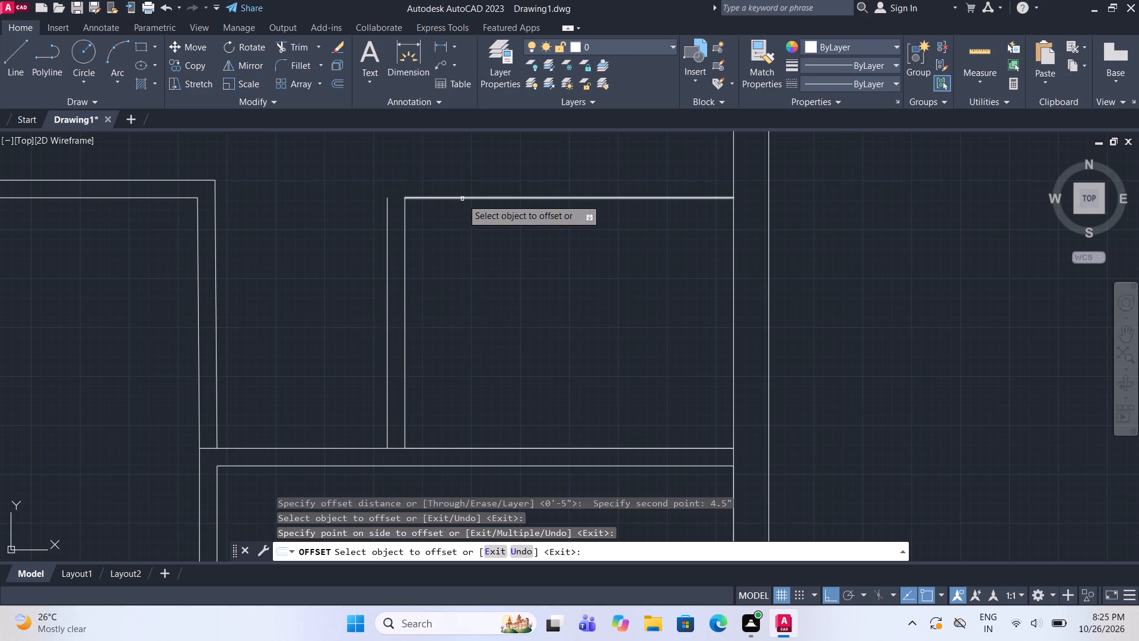
left_click(462, 199)
left_click(462, 166)
Fillet the small room's offset left and top lines into a closed outer corner.
left_click(303, 66)
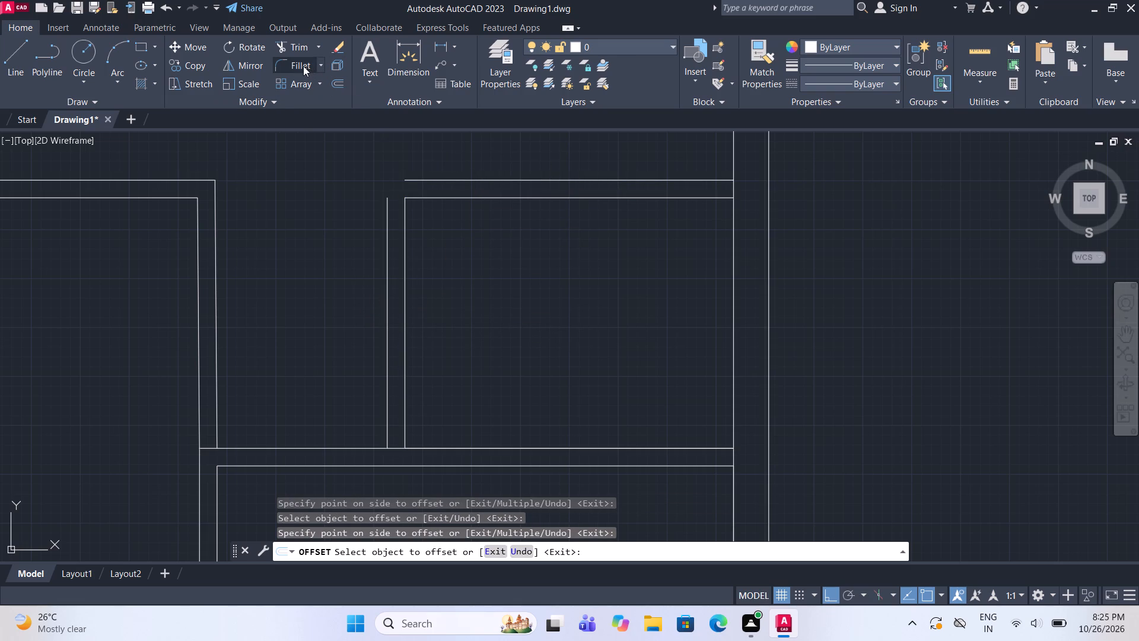
left_click(385, 273)
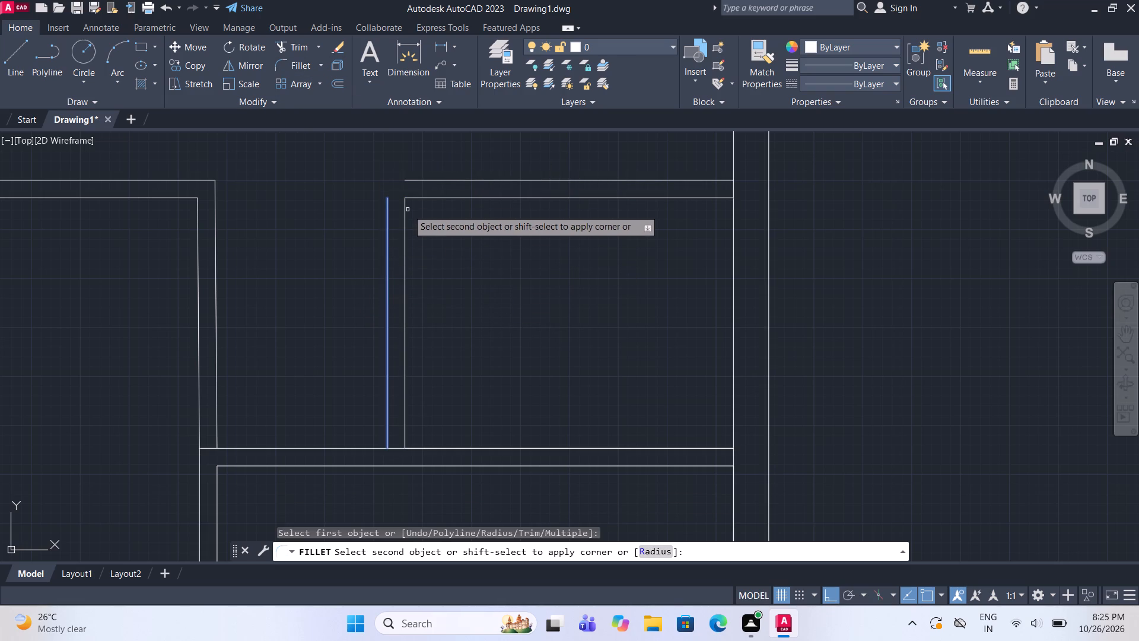
left_click(435, 180)
Draw a room above the left 10' high room: 14'8" up the left wall, 13'7" right, and down to that room's top partition.
scroll(466, 371, "down", 2)
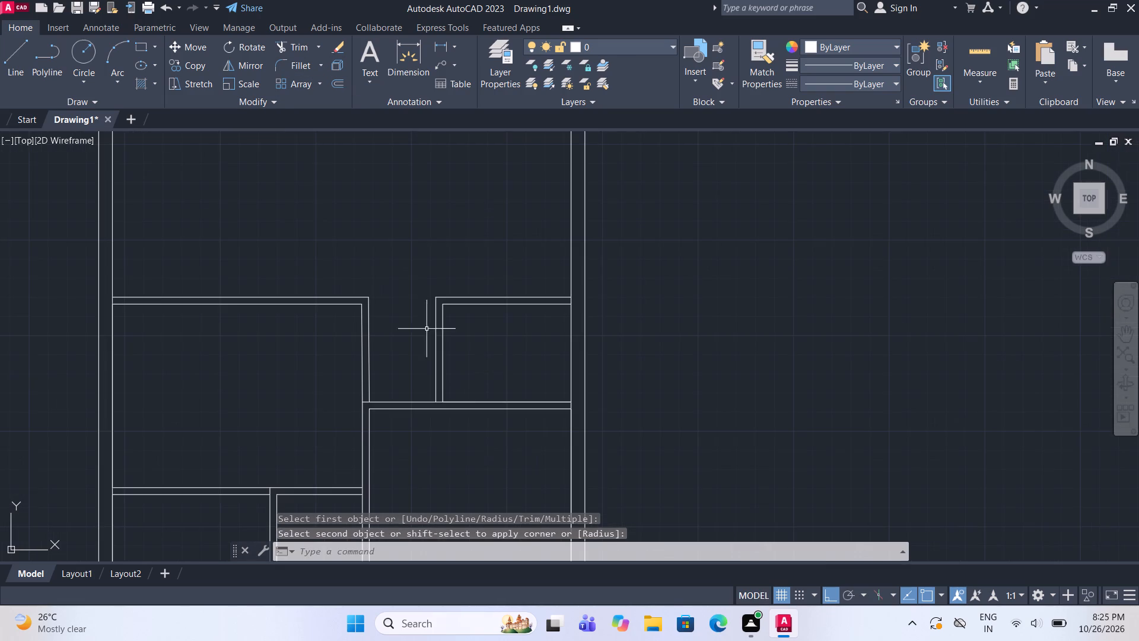
scroll(414, 310, "up", 3)
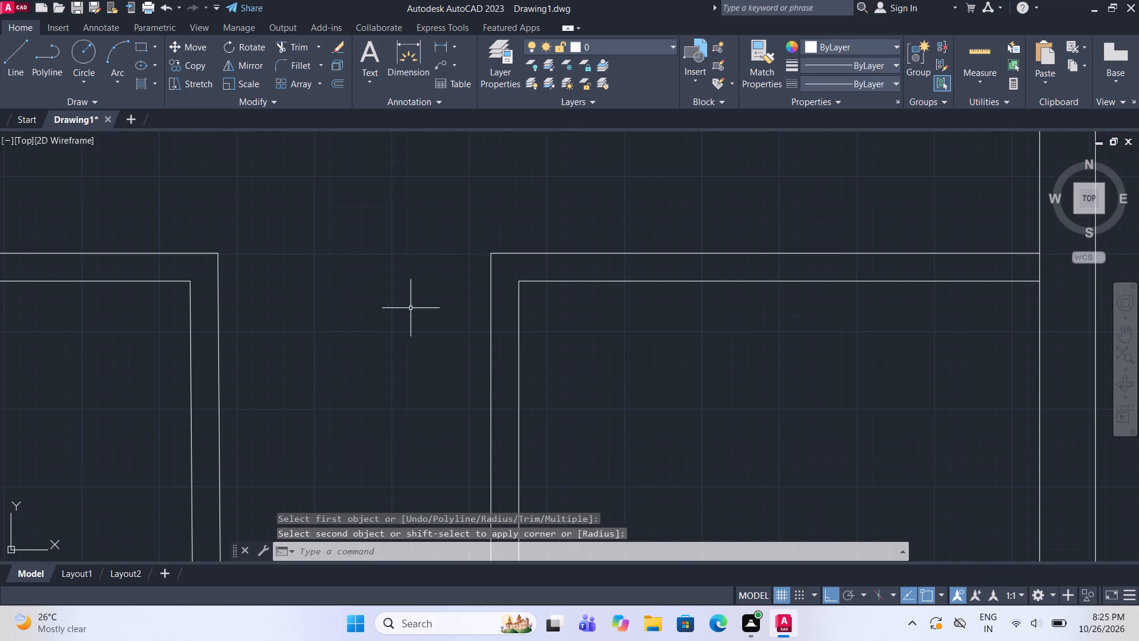
left_click(25, 69)
scroll(387, 359, "down", 2)
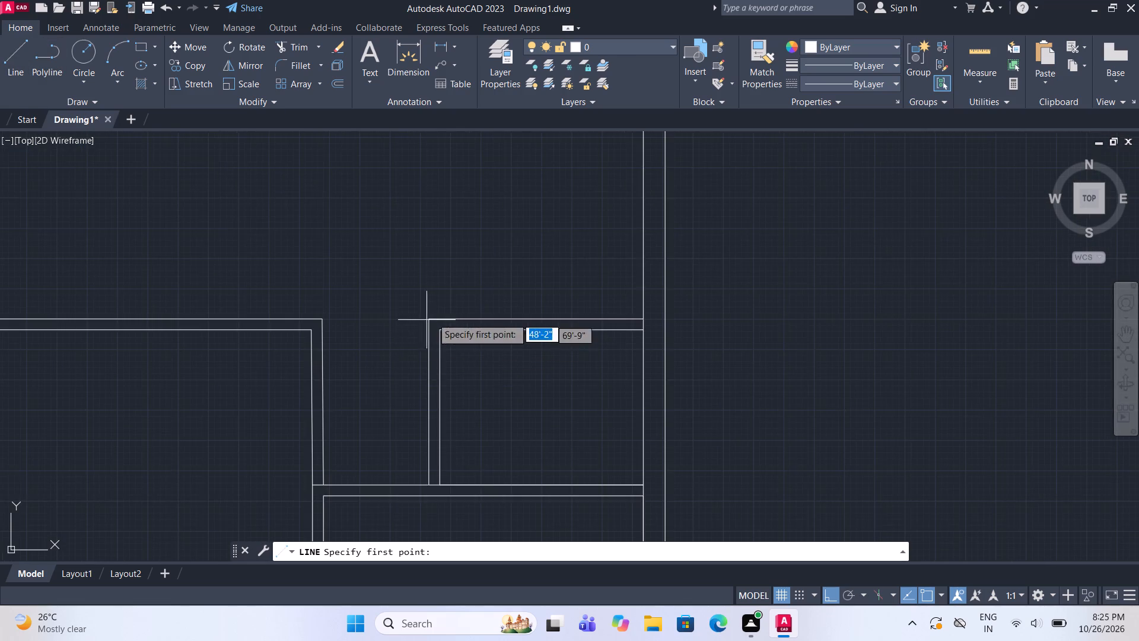
middle_click_drag(438, 320, 467, 370)
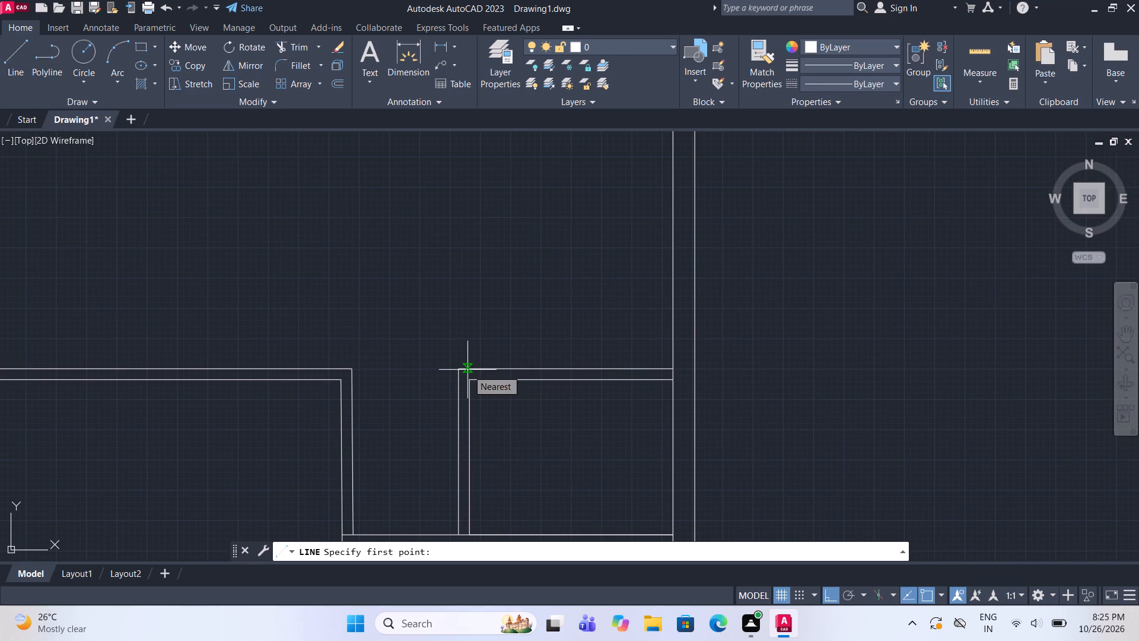
scroll(526, 333, "down", 3)
scroll(391, 334, "up", 3)
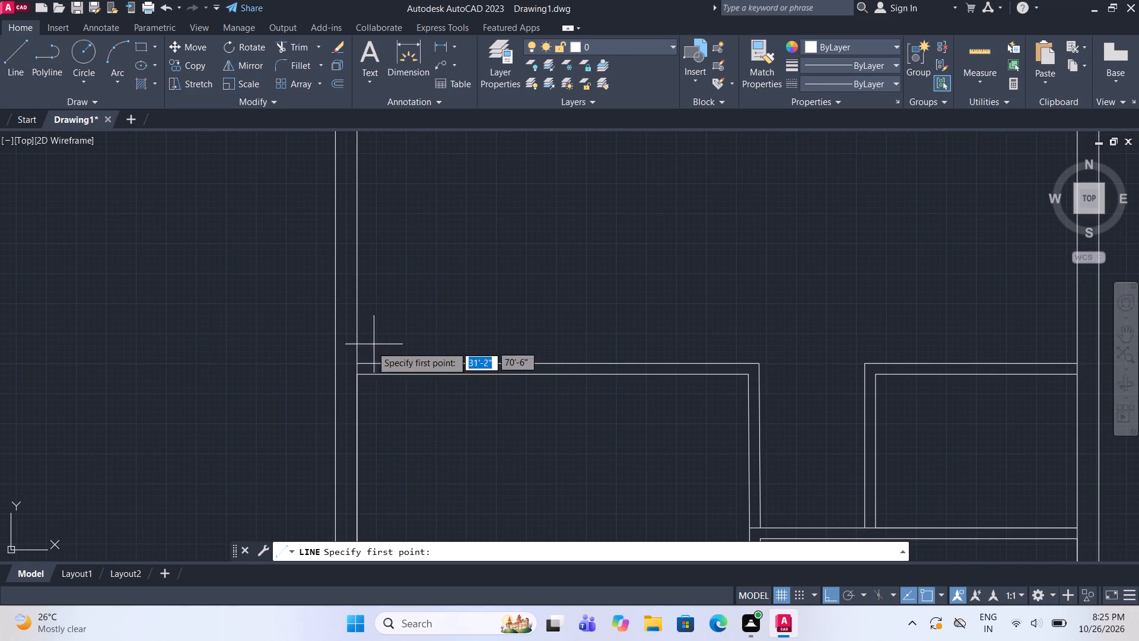
left_click(358, 361)
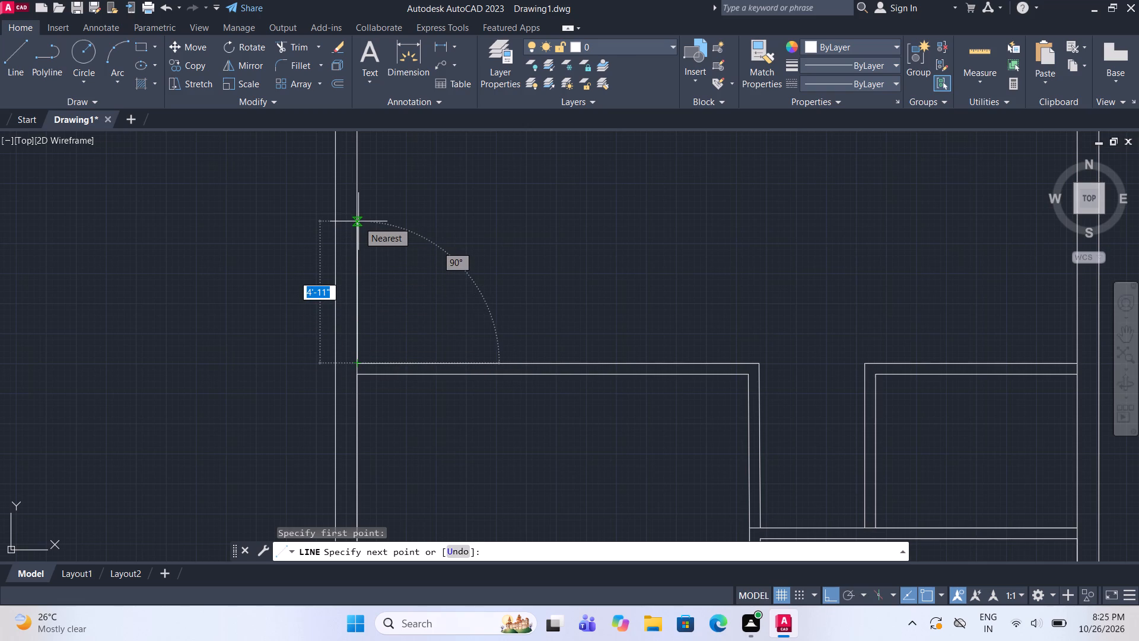
type("14")
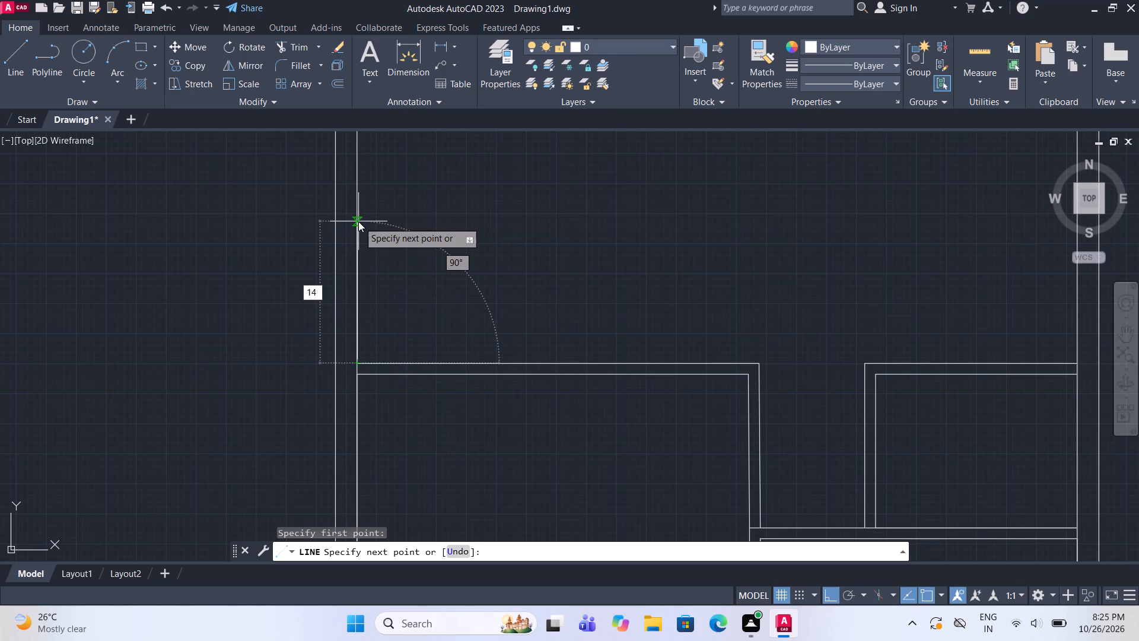
key("apostrophe")
type("8\"")
key("Return")
scroll(360, 223, "down", 3)
middle_click_drag(380, 240, 408, 404)
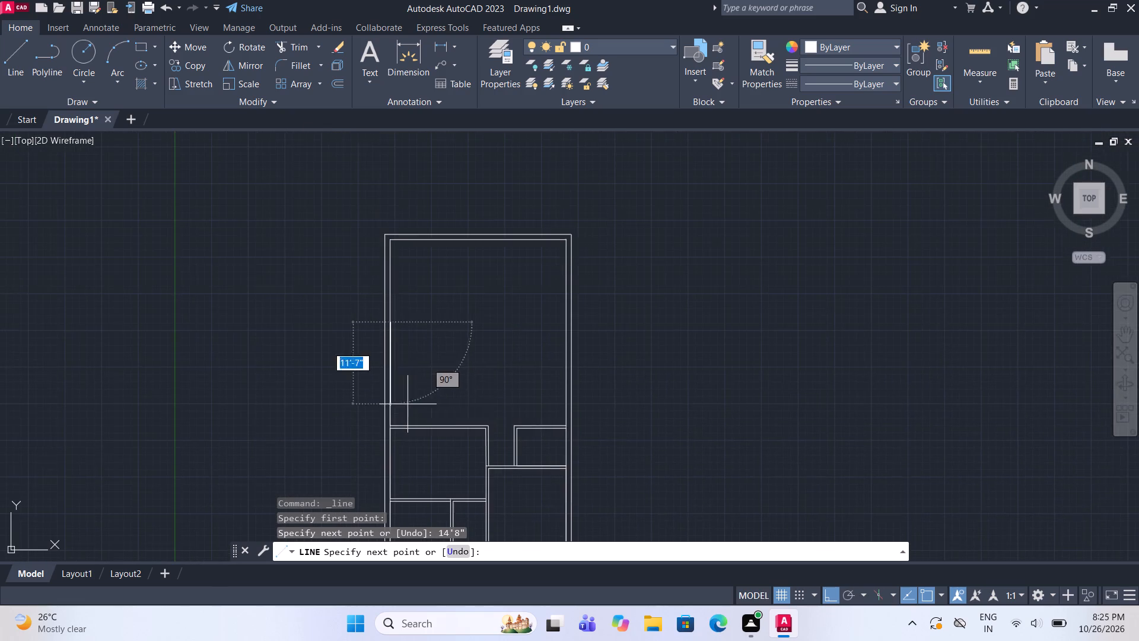
scroll(406, 334, "up", 1)
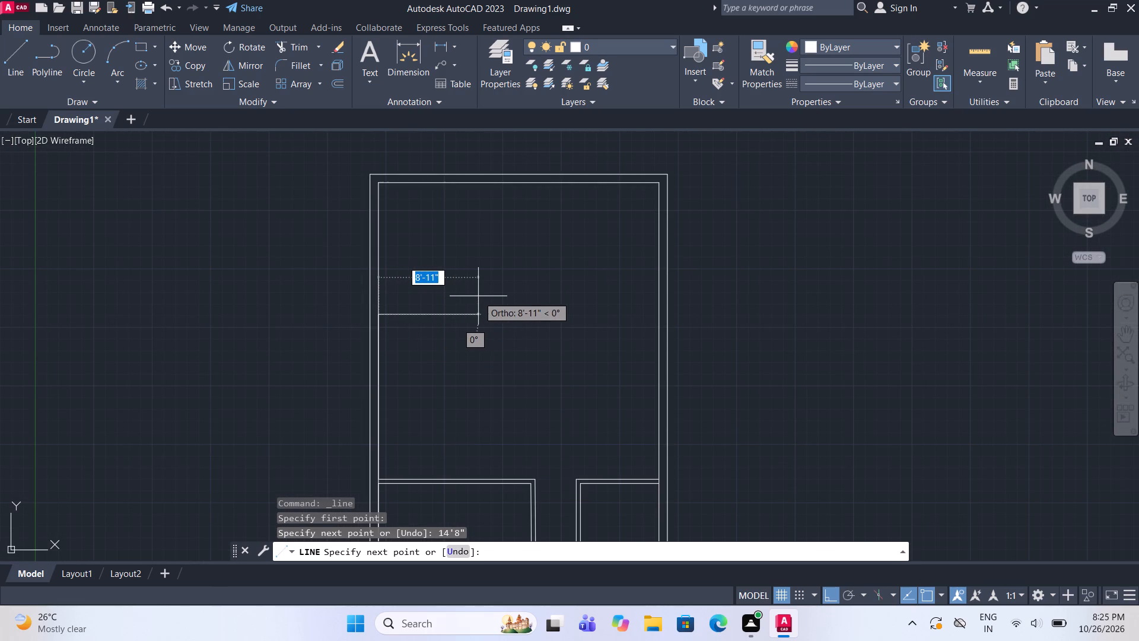
type("13")
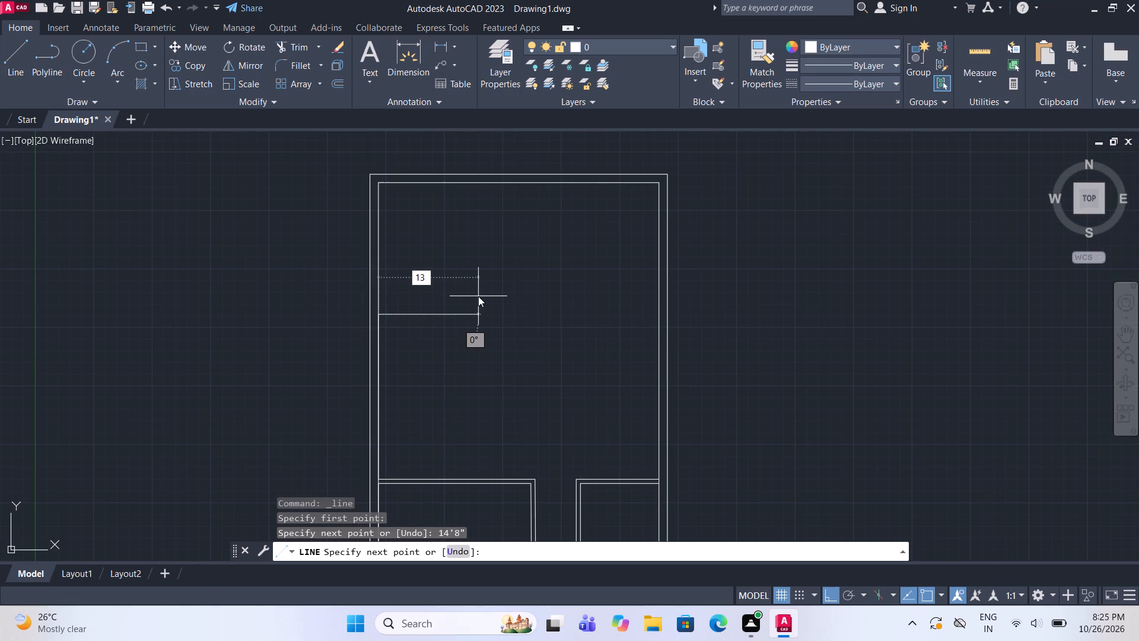
key("apostrophe")
key("7")
key("shift+quotedbl")
key("Return")
middle_click_drag(521, 399, 513, 391)
scroll(525, 483, "up", 1)
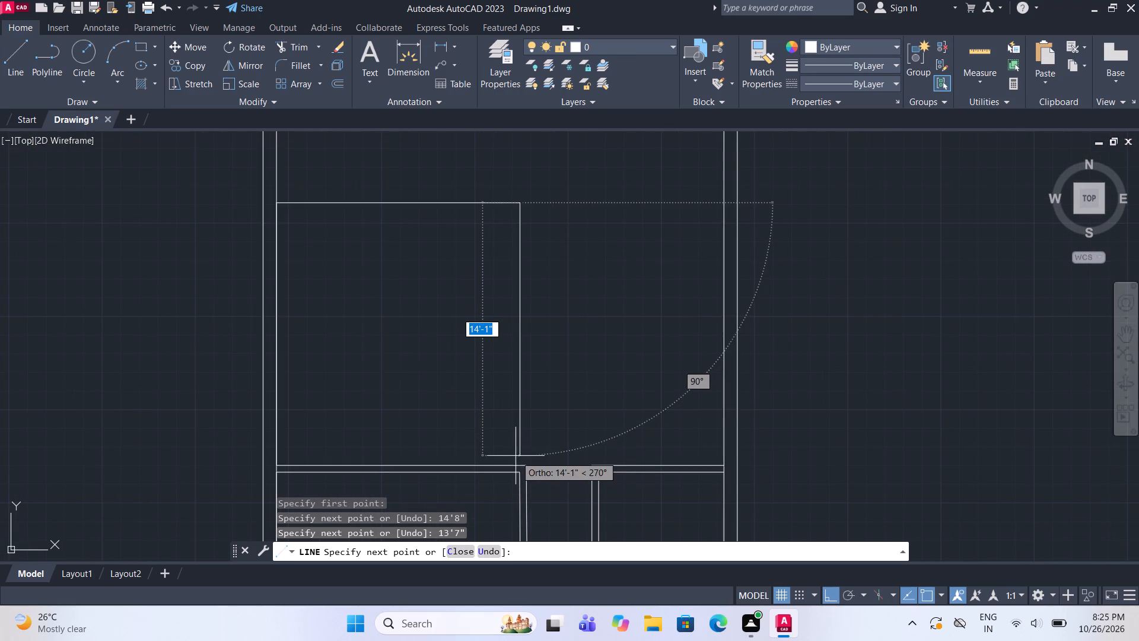
left_click(518, 463)
key("Escape")
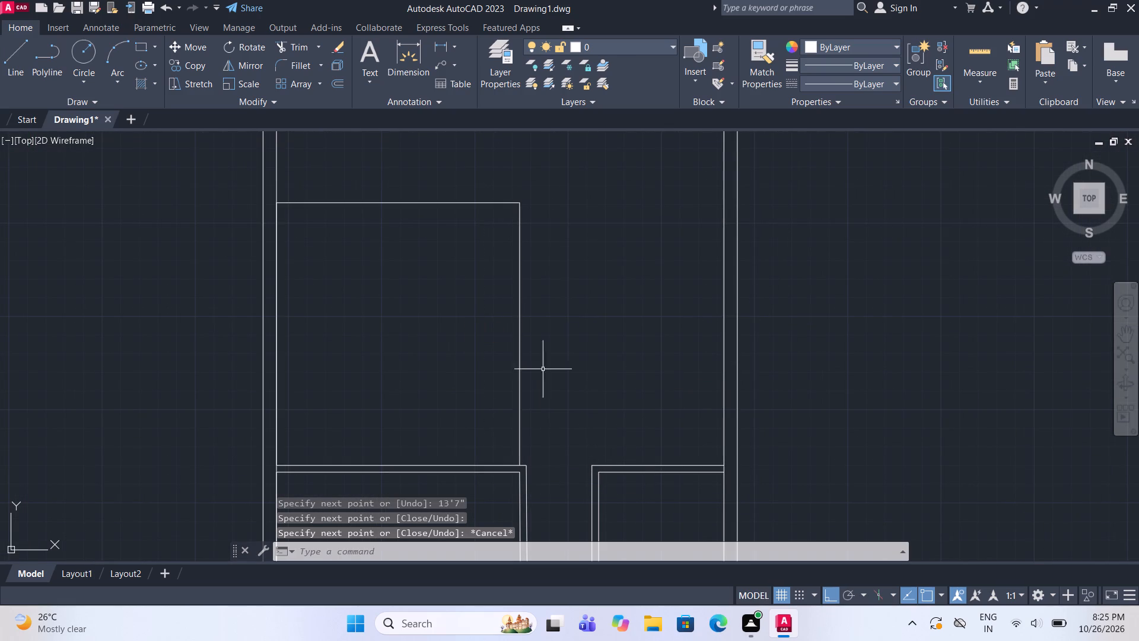
Offset the right and top lines of the new 14'8" by 13'7" room outward by 4.5".
left_click(562, 284)
left_click(498, 183)
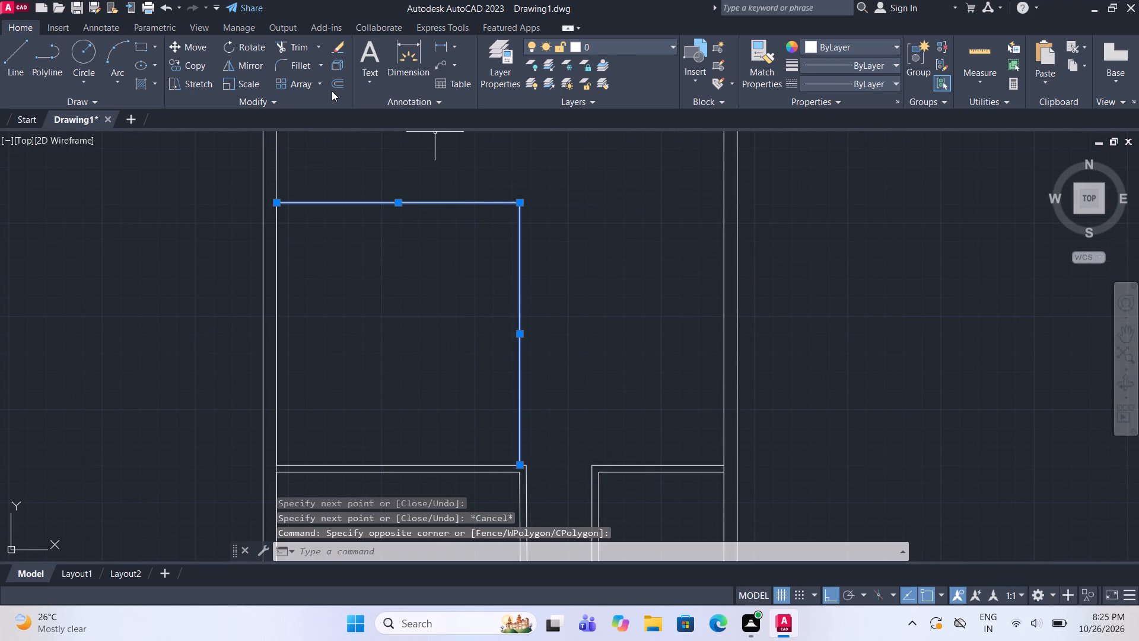
left_click(334, 85)
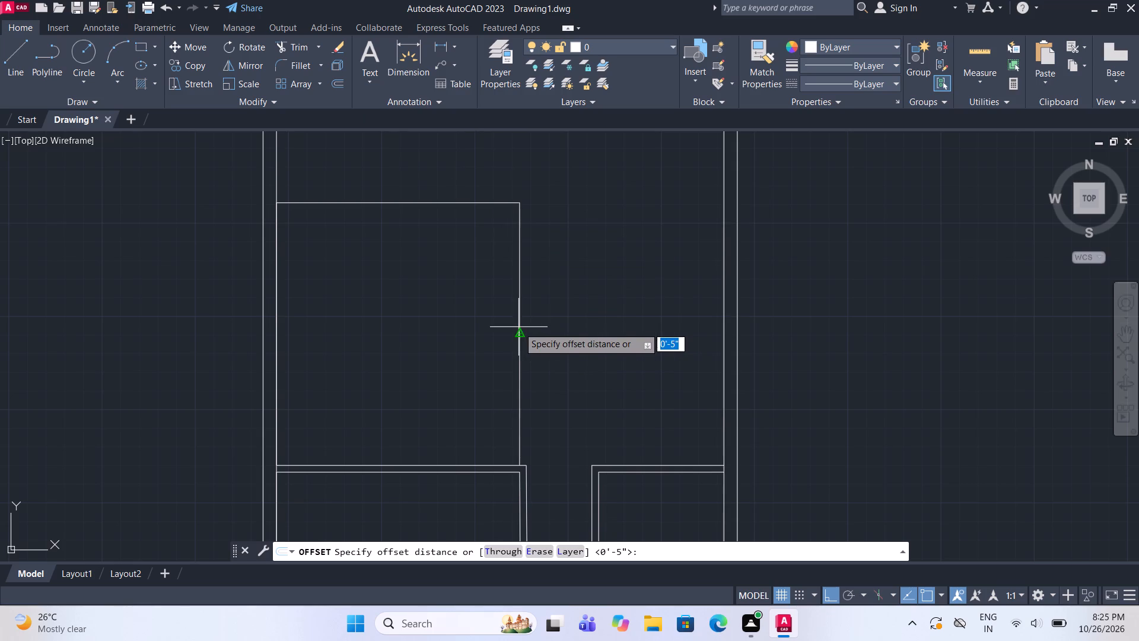
left_click(518, 327)
type("4.5")
key("shift+quotedbl")
key("Return")
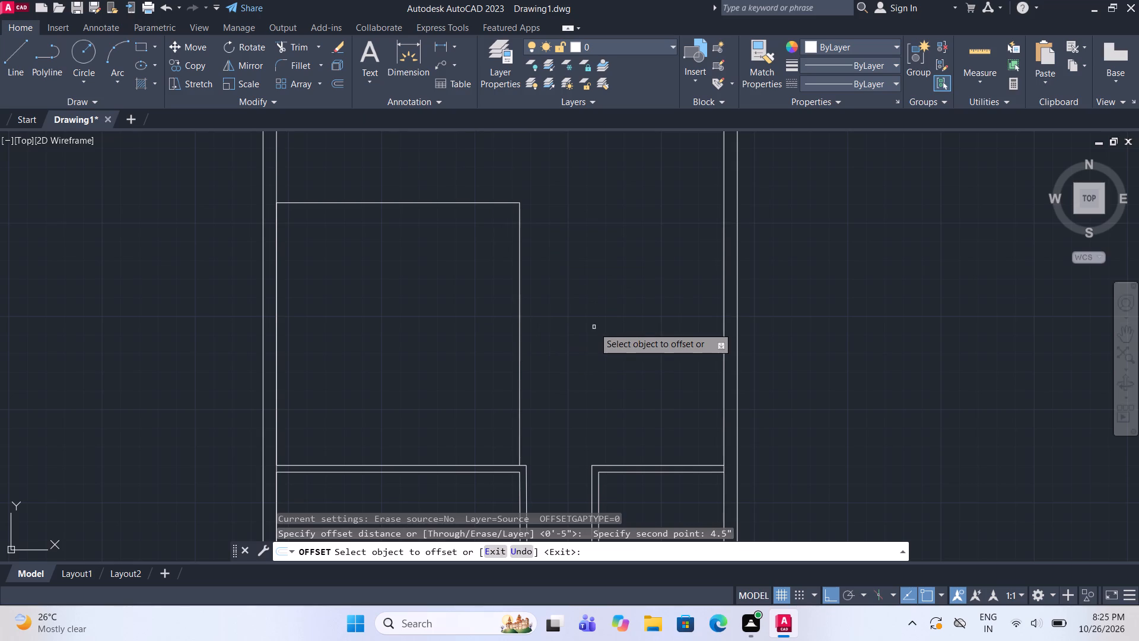
left_click(521, 330)
left_click(537, 330)
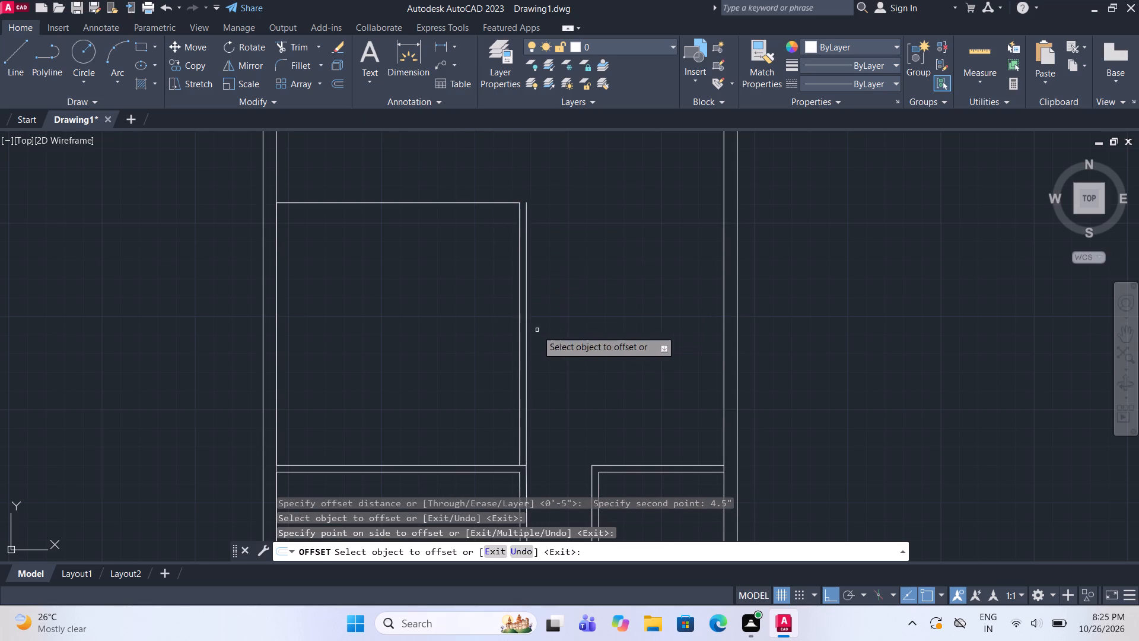
double_click(412, 201)
left_click(413, 161)
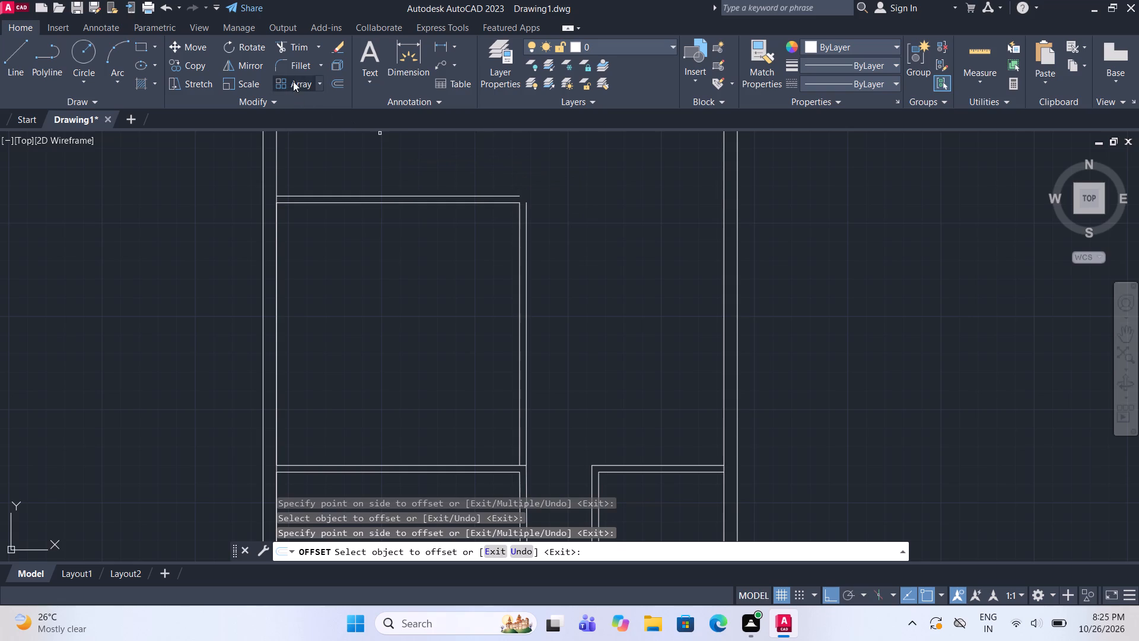
Fillet the 14'8" high room's offset top and right lines into a closed outer corner.
left_click(303, 64)
left_click(459, 196)
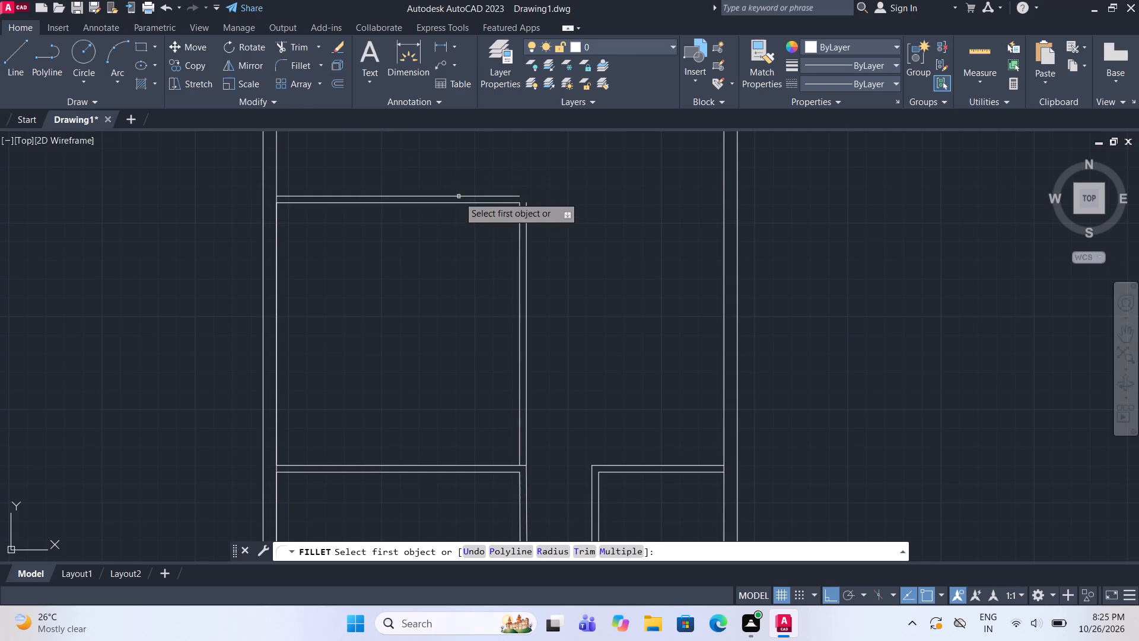
left_click(527, 233)
scroll(460, 328, "down", 1)
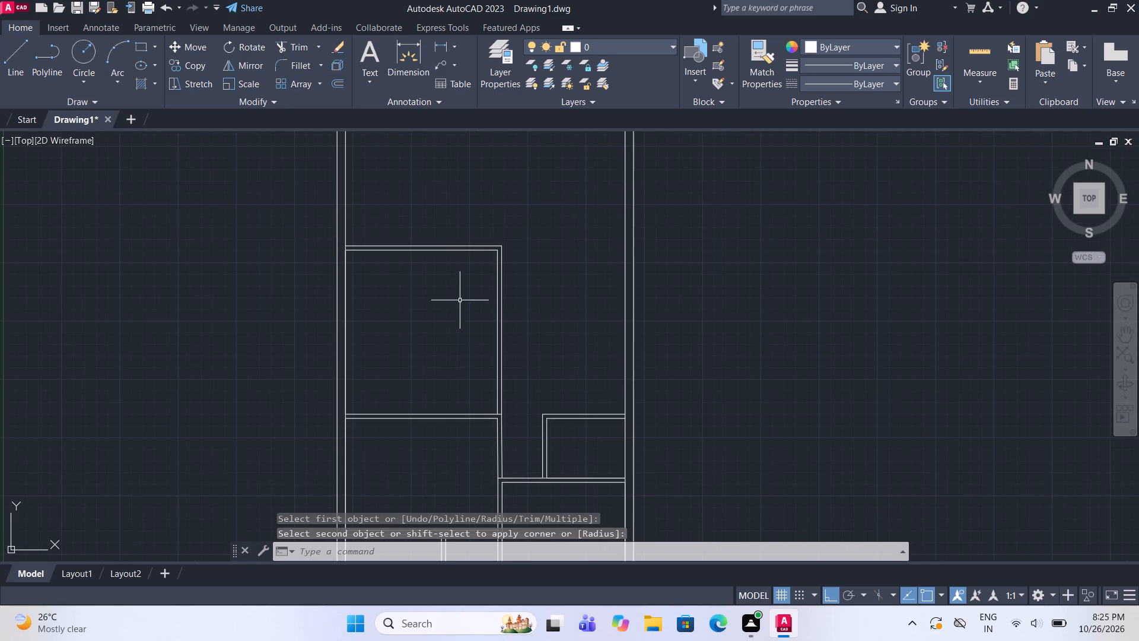
Draw two parallel lines continuing the 14'8" by 13'7" room's top partition across to the right outer wall's inner face.
middle_click_drag(460, 280, 443, 278)
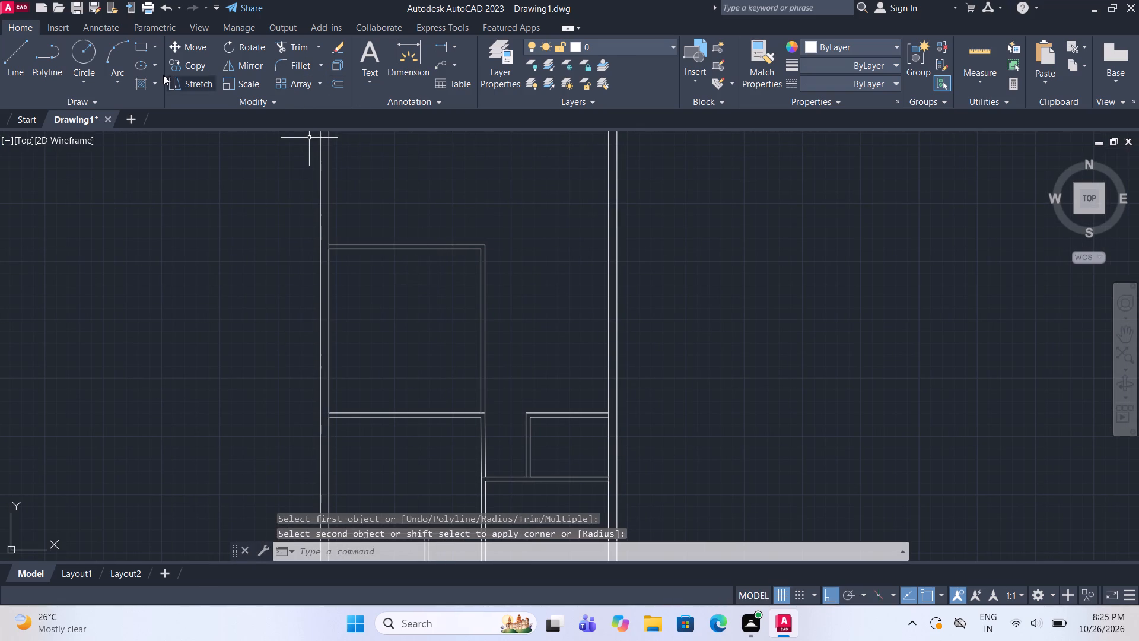
left_click(0, 61)
scroll(473, 227, "up", 1)
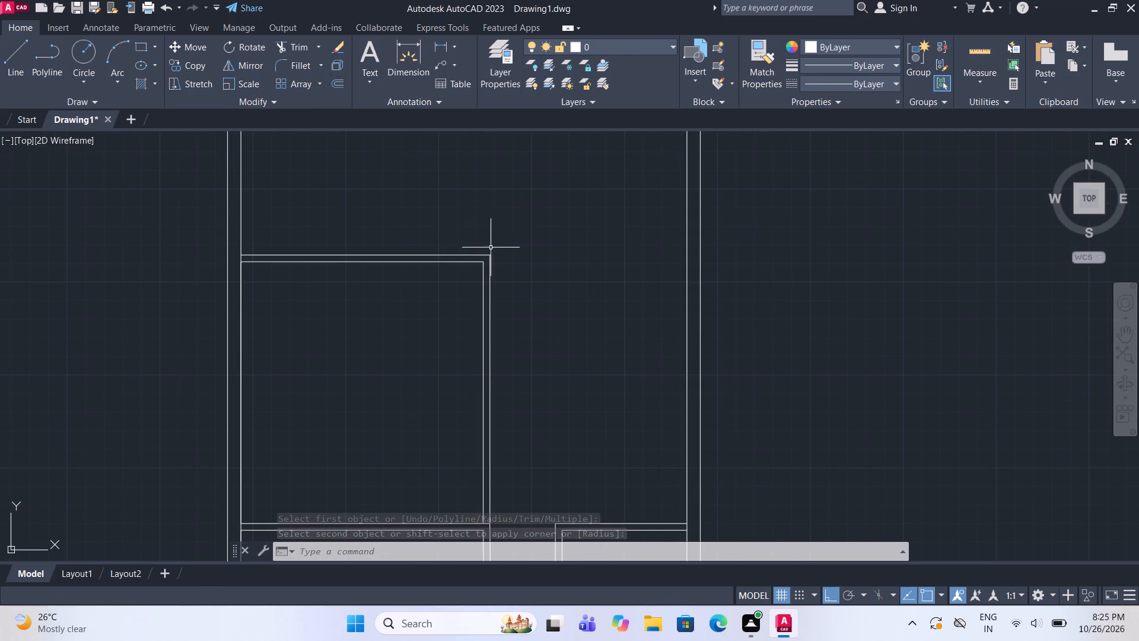
left_click(23, 47)
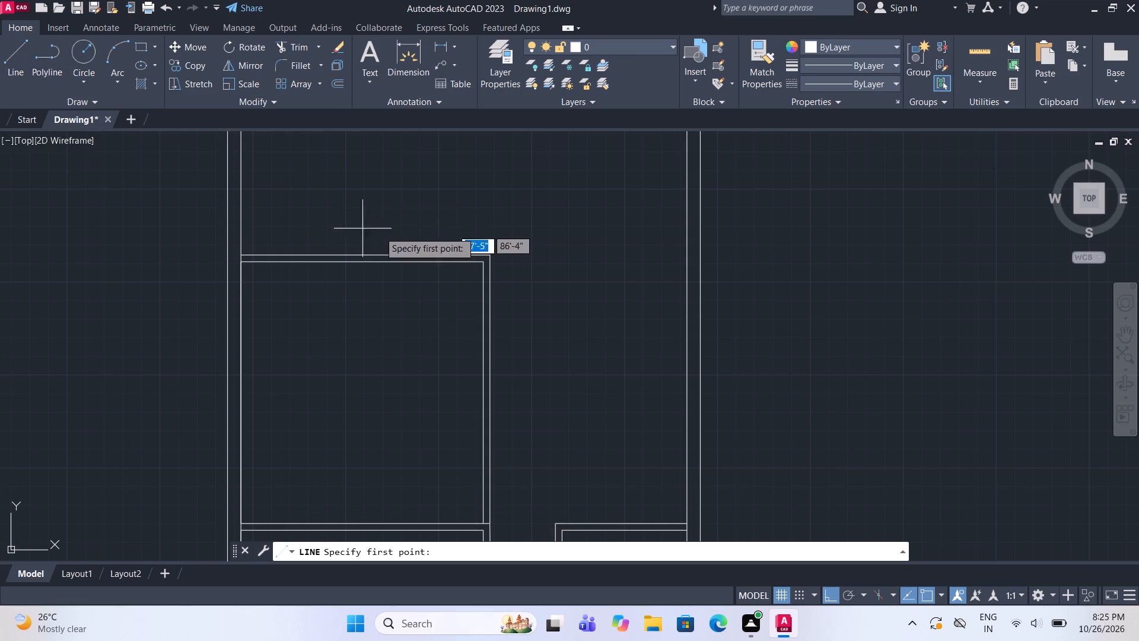
double_click(485, 255)
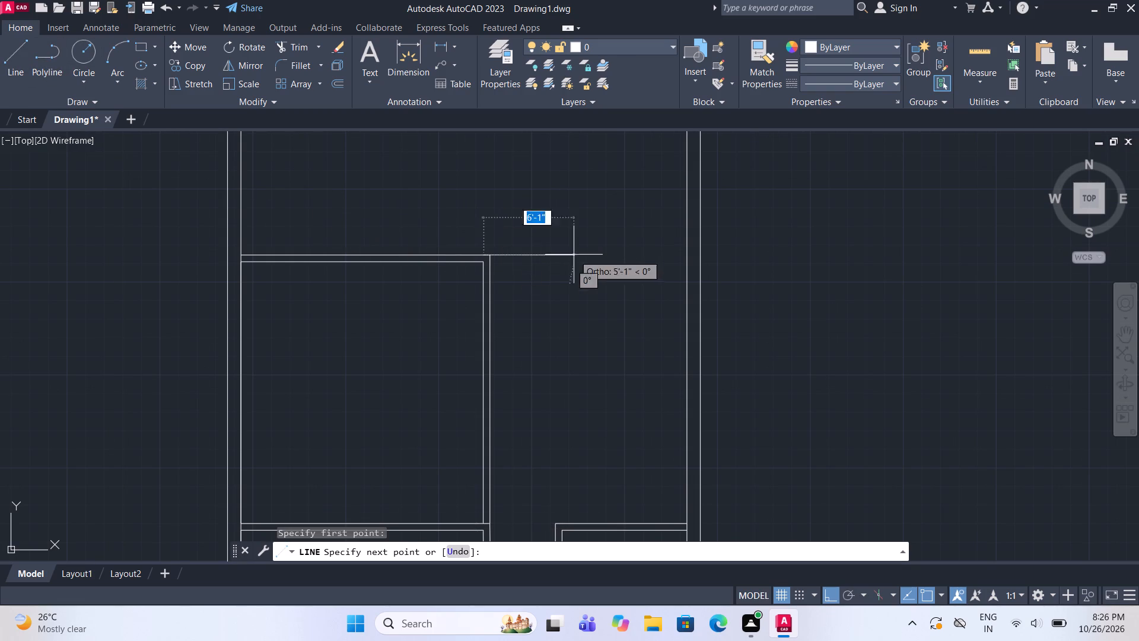
left_click(690, 255)
left_click(16, 50)
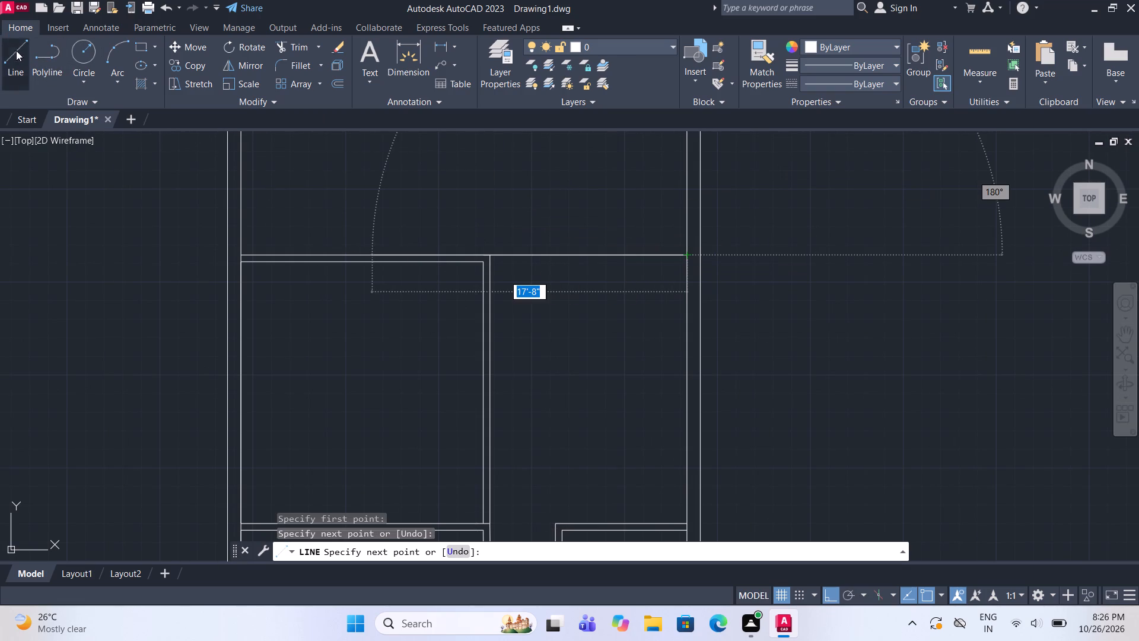
left_click(486, 268)
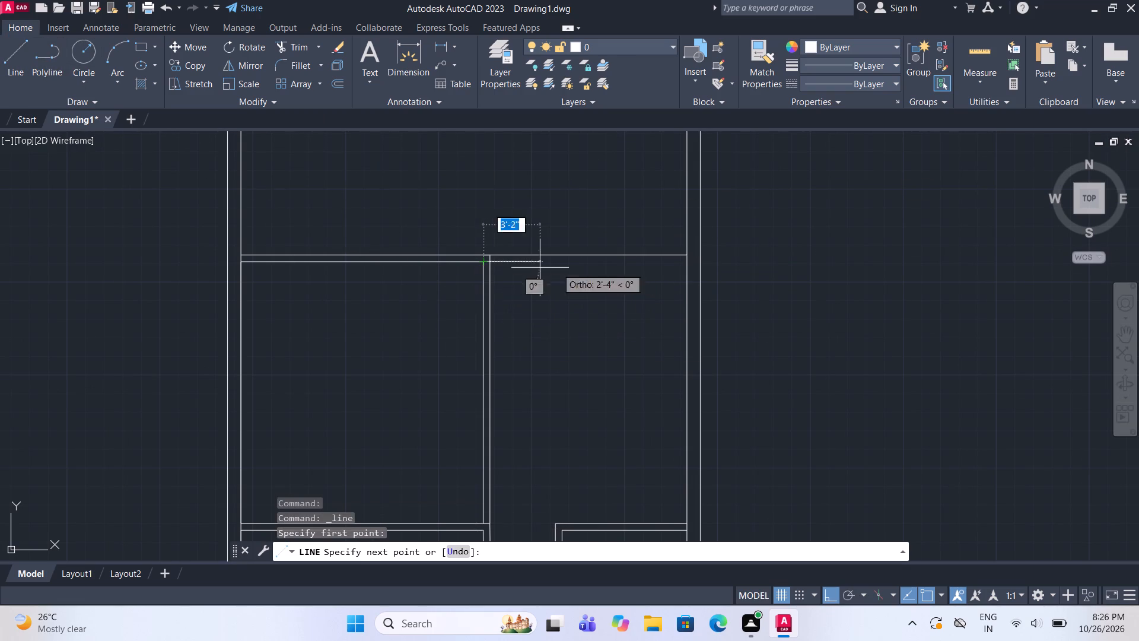
left_click(688, 264)
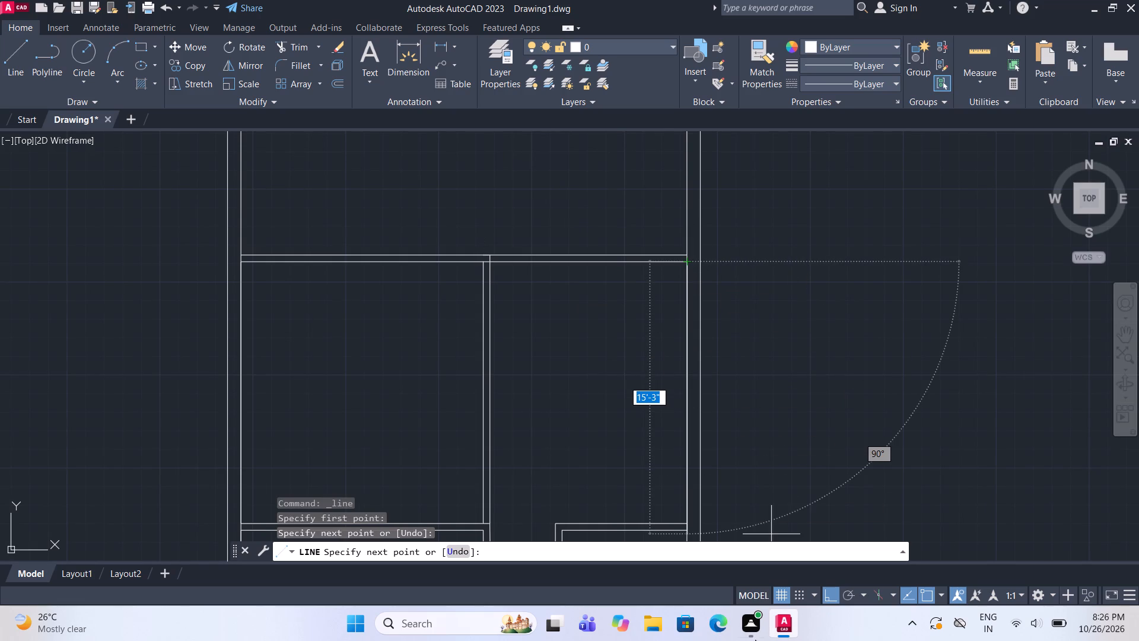
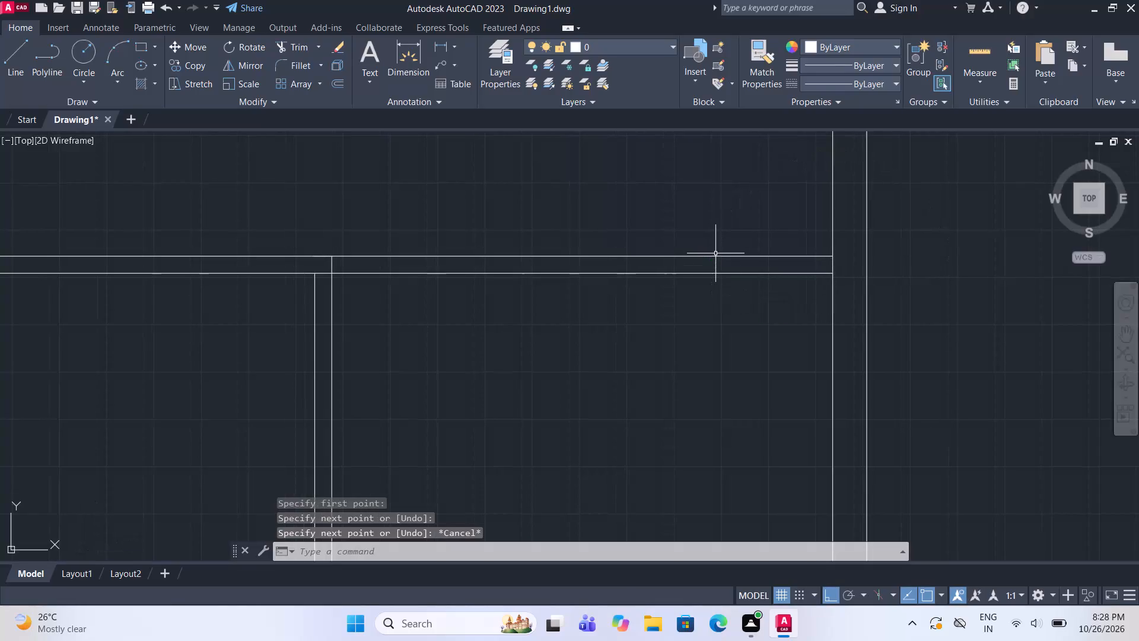
Draw an 11' line leftward along the full-width partition's top line, starting at the right outer wall's inner face.
scroll(654, 331, "down", 3)
middle_click_drag(673, 319, 655, 323)
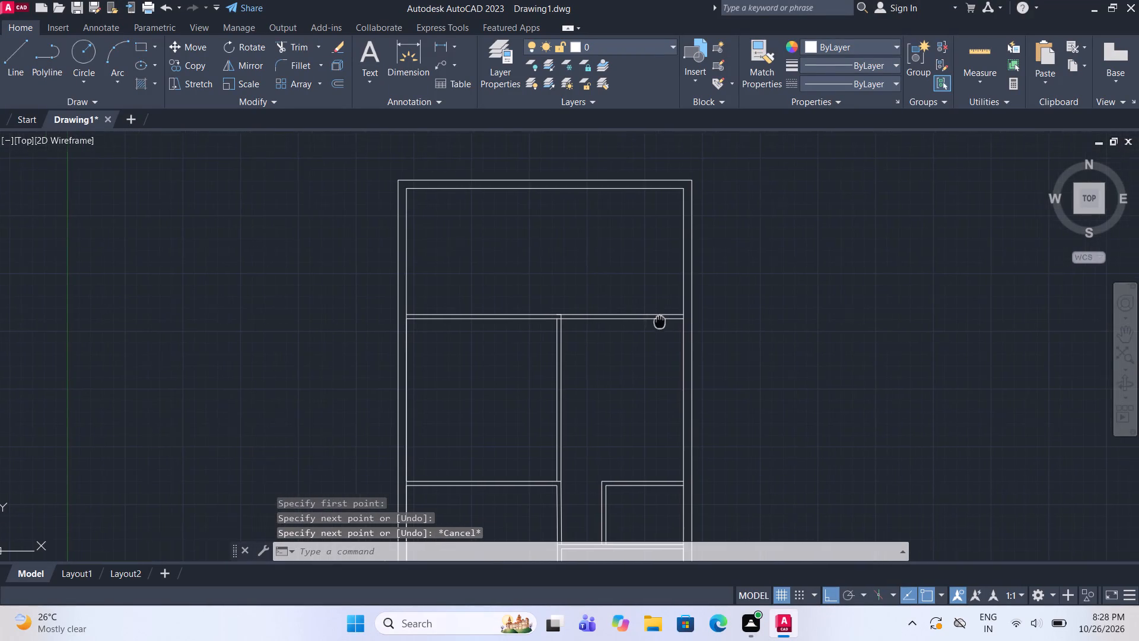
middle_click_drag(655, 323, 605, 326)
left_click(8, 74)
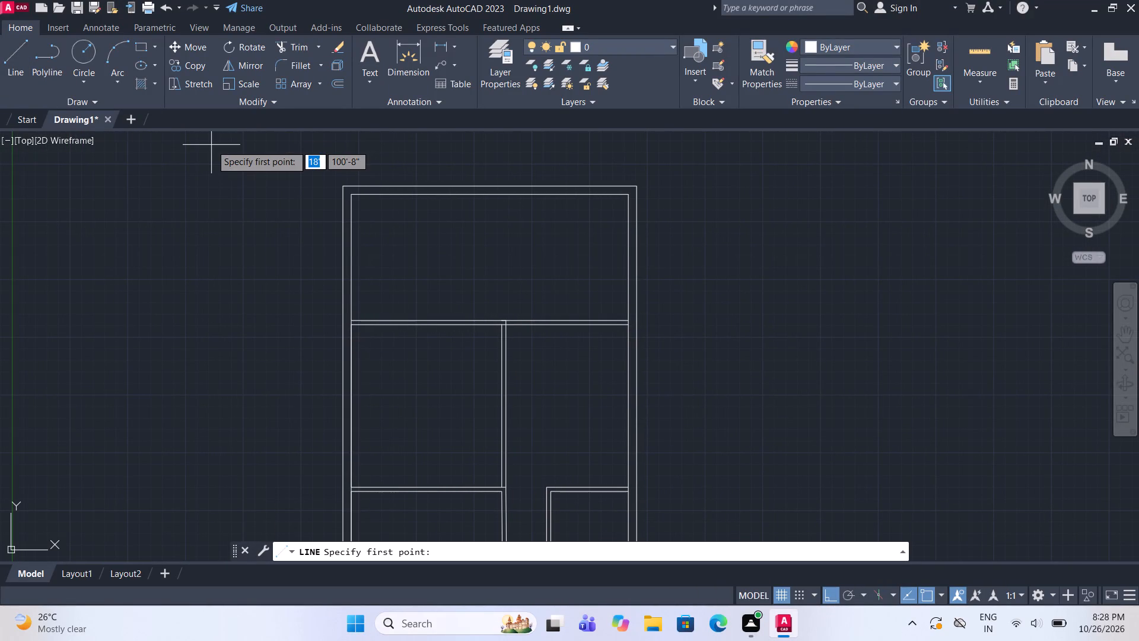
scroll(623, 364, "up", 3)
middle_click_drag(648, 191, 658, 205)
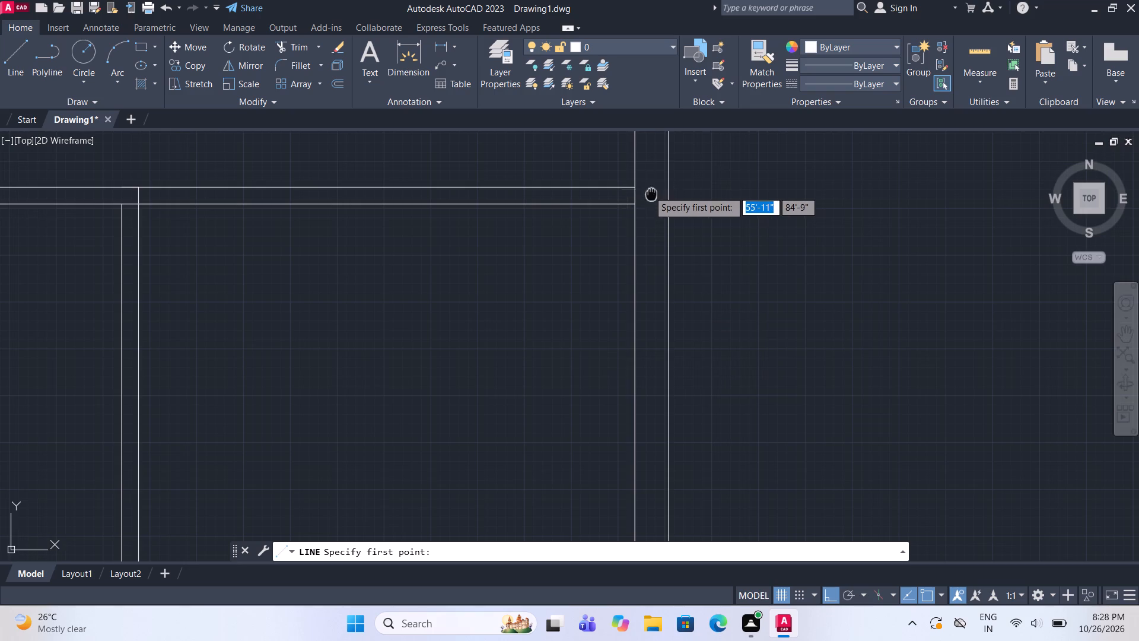
middle_click_drag(658, 205, 775, 328)
left_click(757, 320)
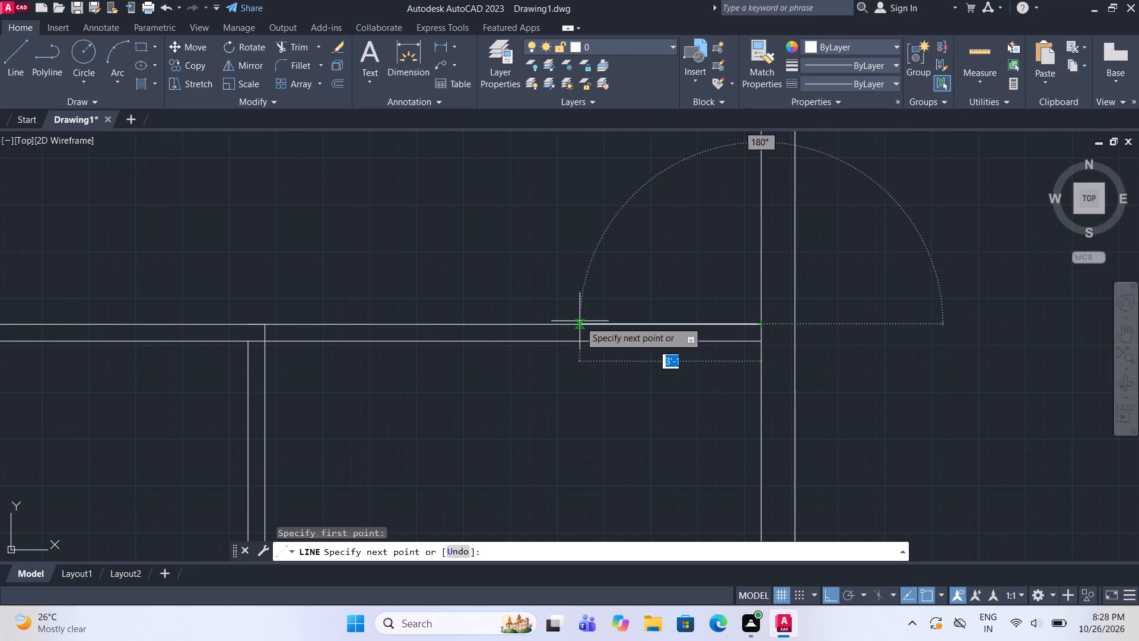
type("11'")
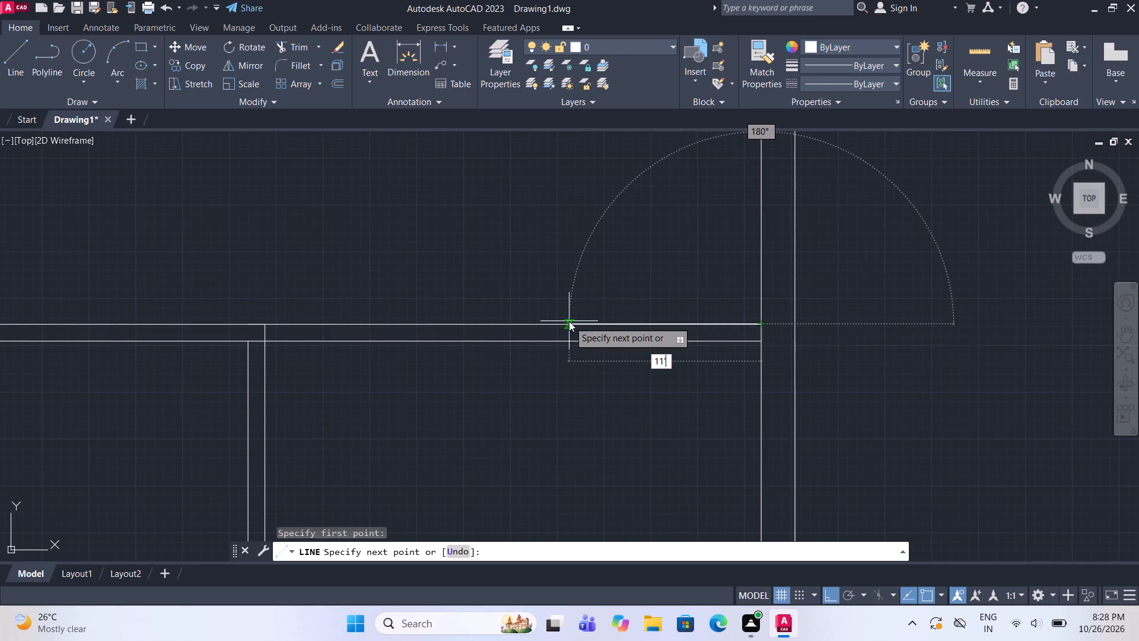
key("Return")
middle_click_drag(309, 192, 470, 230)
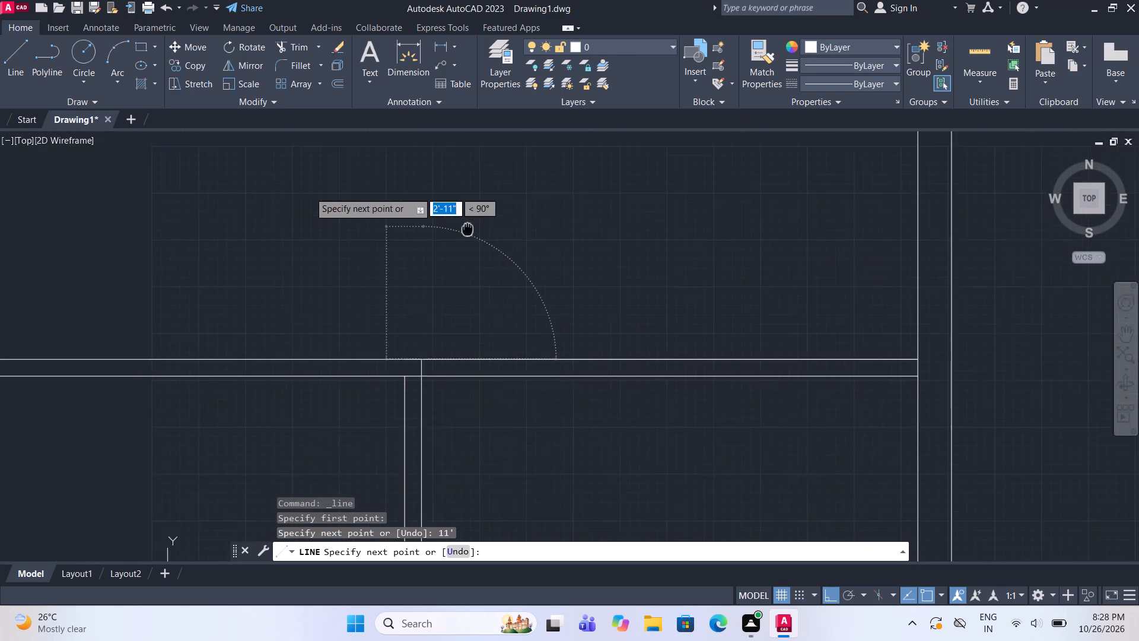
middle_click_drag(470, 230, 476, 239)
key("Escape")
Draw a room outline from the partition junction: 4' up, and right to the right outer wall's inner face.
left_click(23, 73)
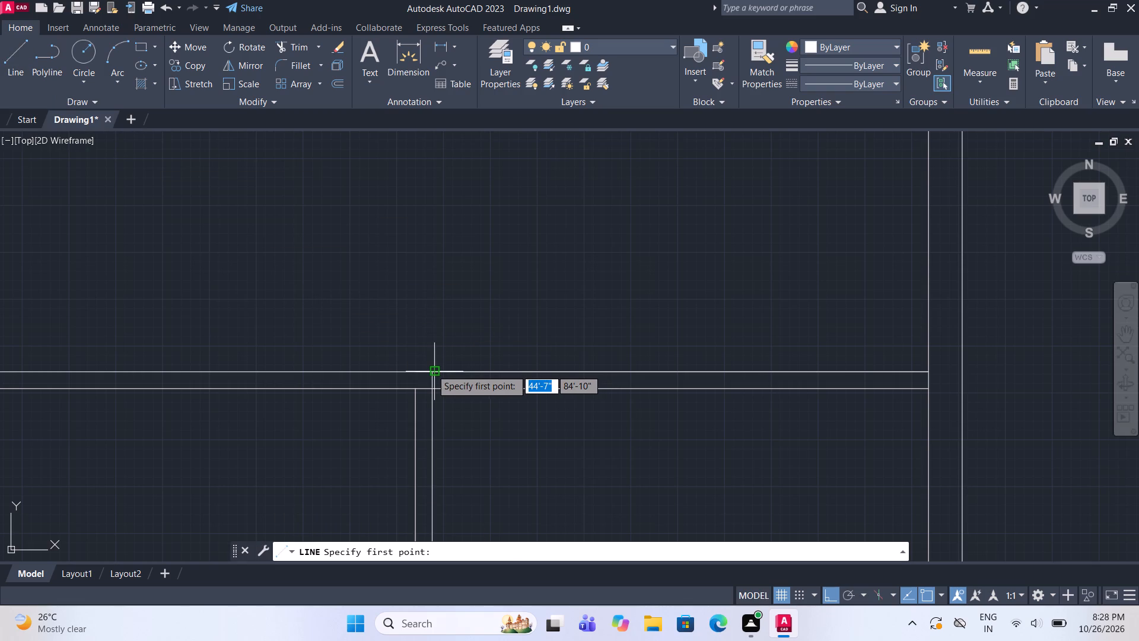
scroll(427, 383, "up", 3)
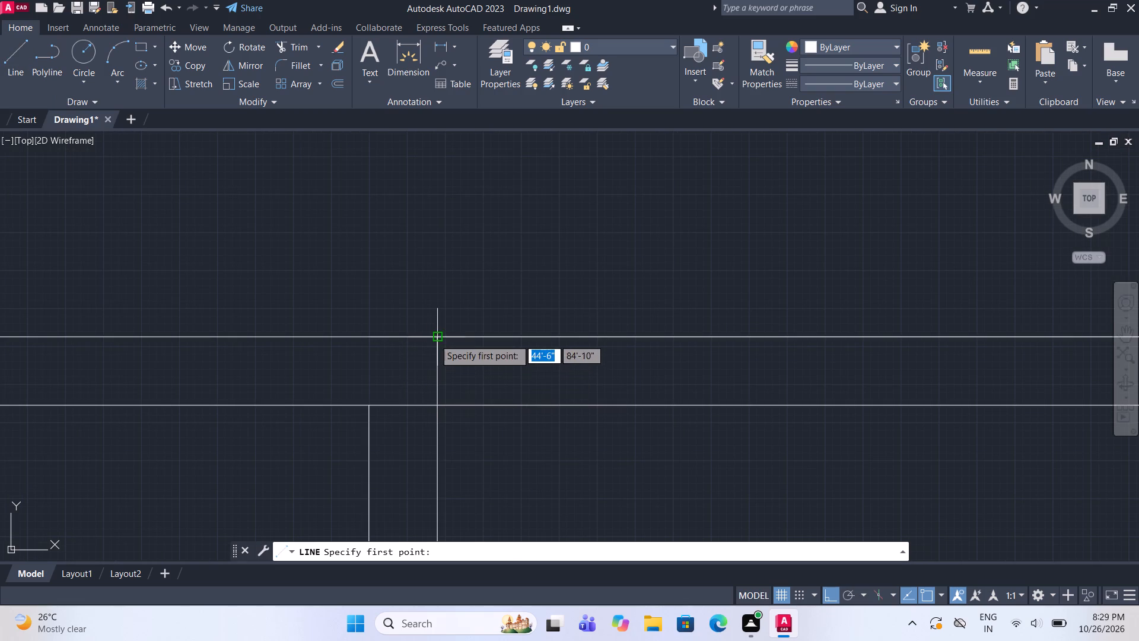
left_click(434, 339)
middle_click_drag(446, 255, 460, 347)
scroll(460, 347, "down", 1)
key("4")
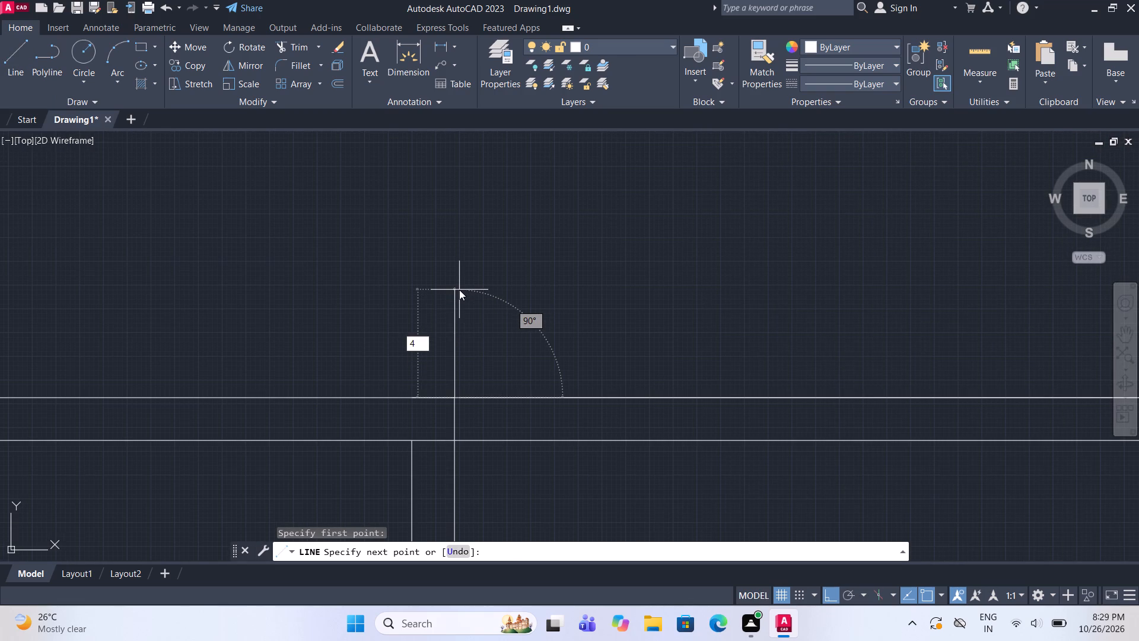
key("apostrophe")
key("Return")
scroll(459, 253, "down", 4)
middle_click_drag(643, 212, 657, 277)
scroll(657, 277, "up", 2)
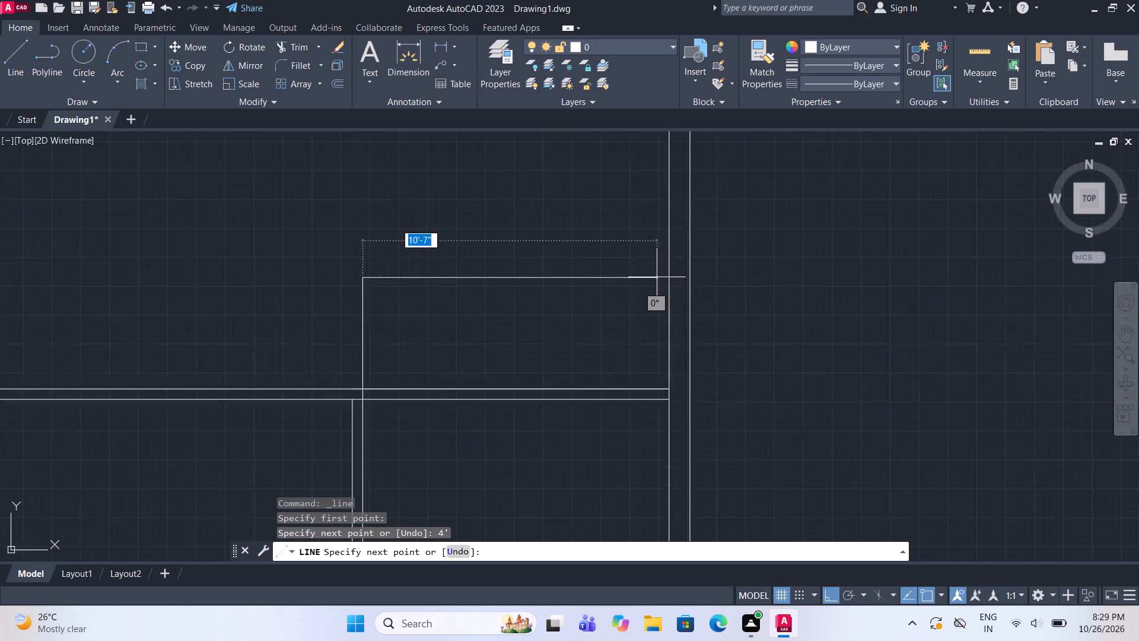
left_click(676, 278)
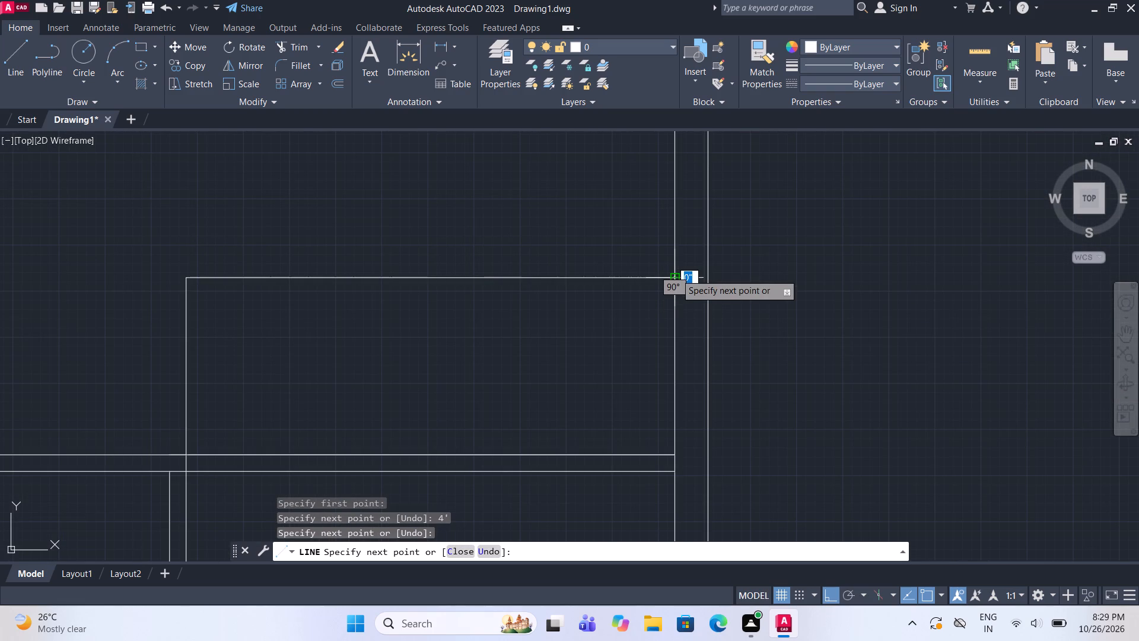
key("Escape")
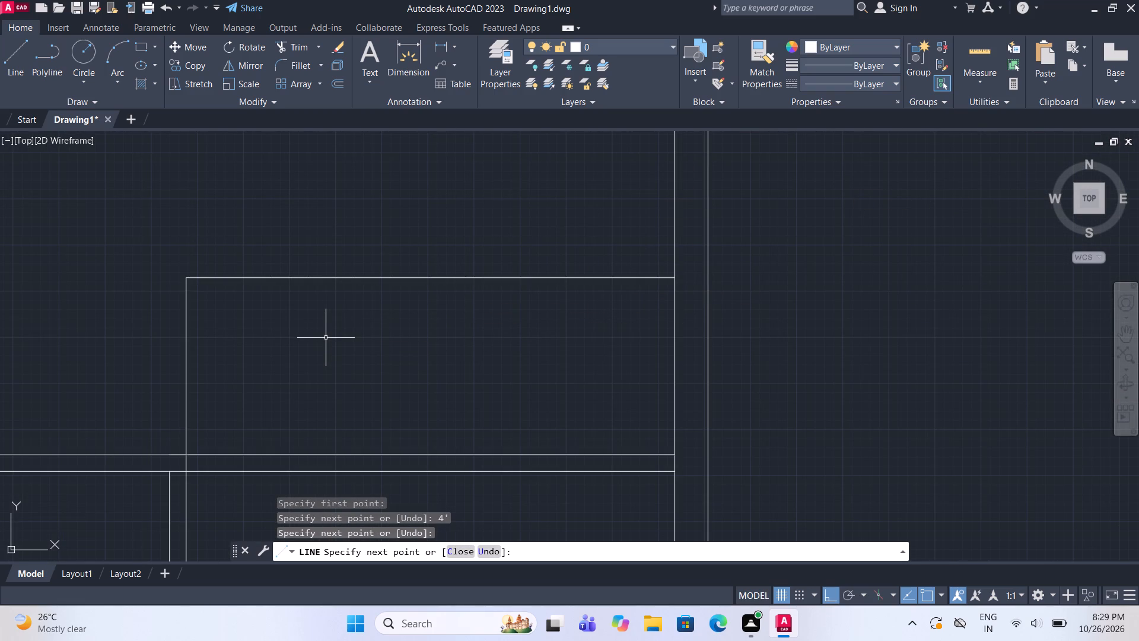
Offset the left and top lines of the new 4' high room outward by 4".
left_click_drag(235, 313, 228, 302)
left_click(167, 210)
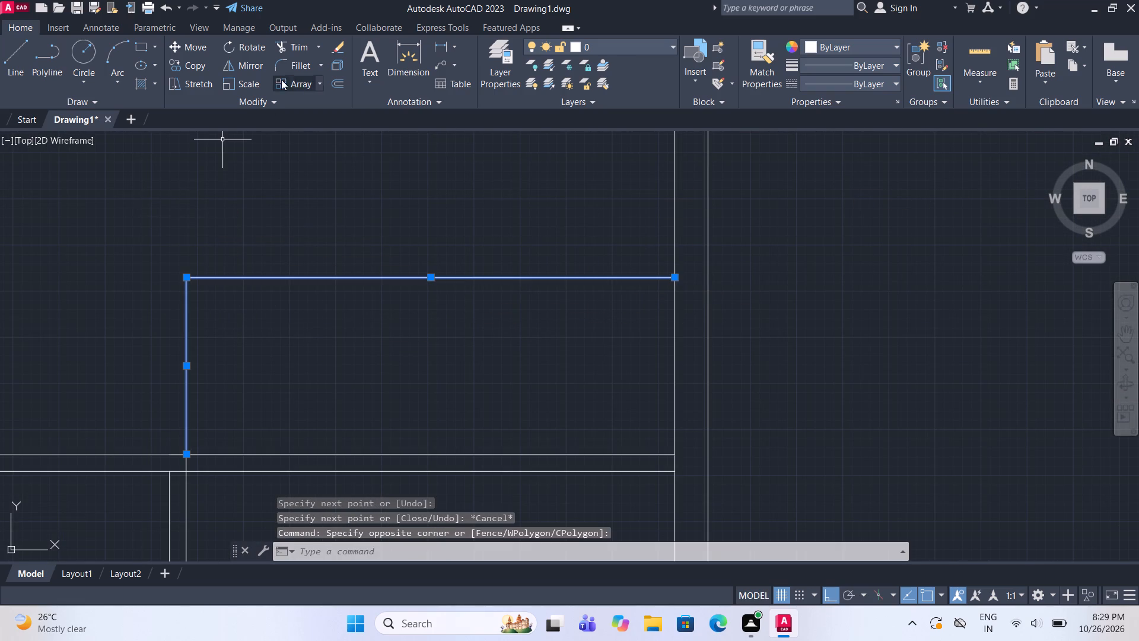
left_click(334, 83)
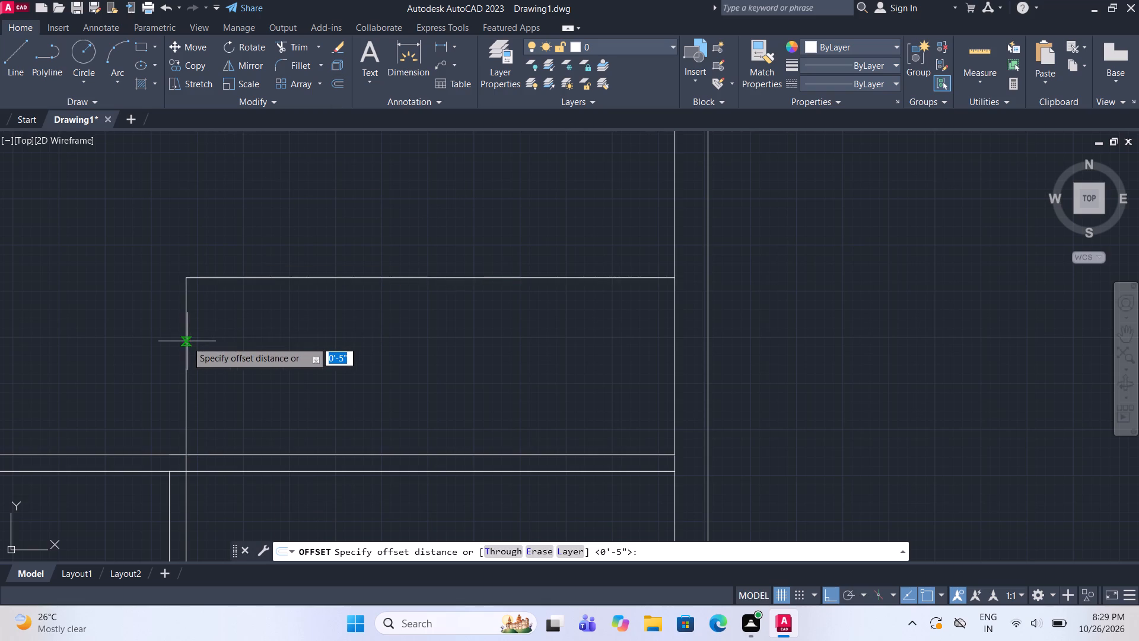
left_click(187, 341)
key("4")
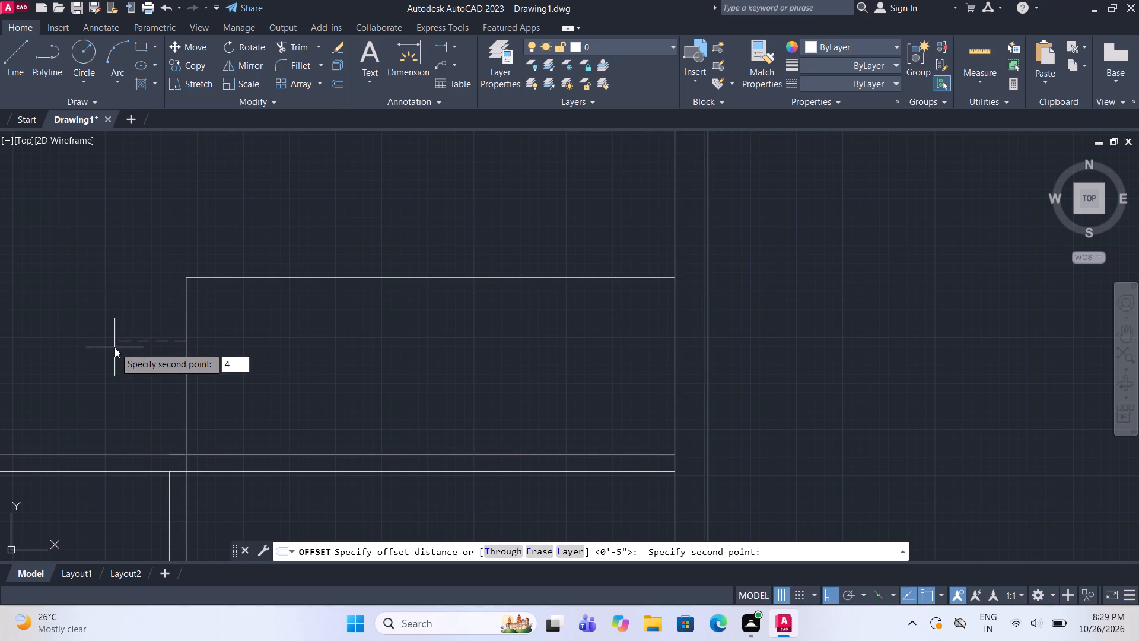
key("period")
key("shift+quotedbl")
key("Return")
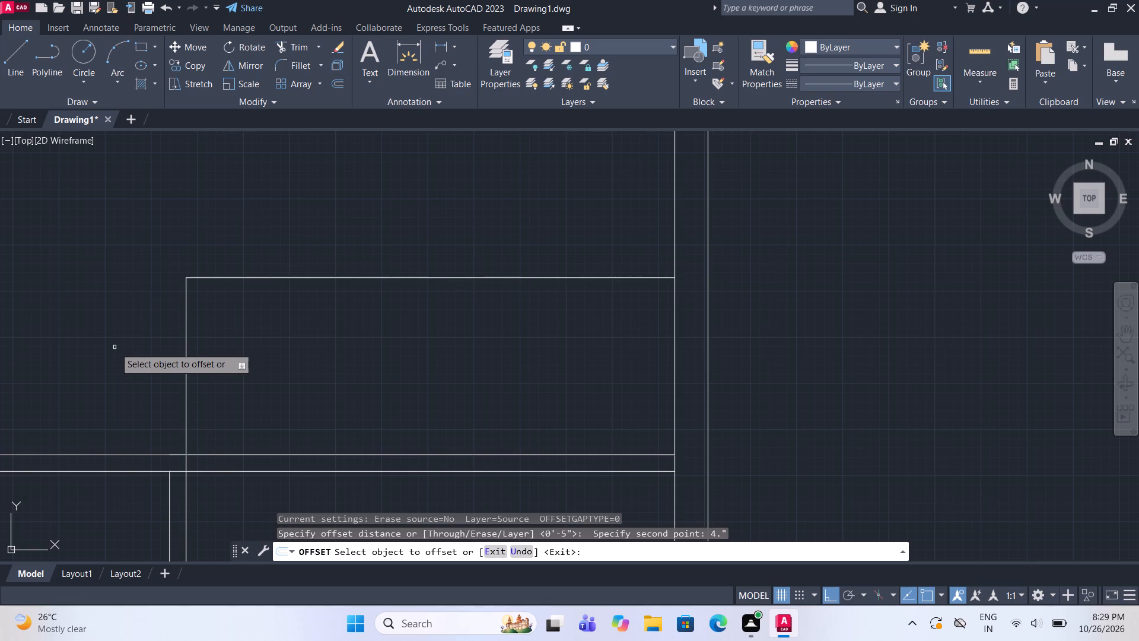
left_click(186, 379)
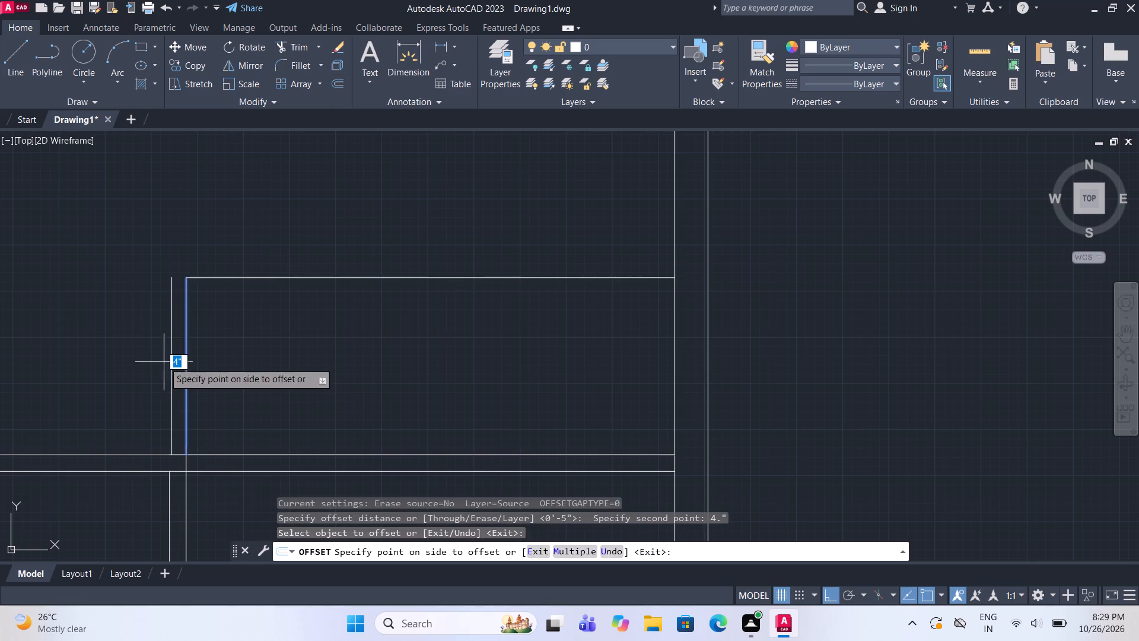
left_click(164, 362)
left_click(303, 277)
left_click(305, 228)
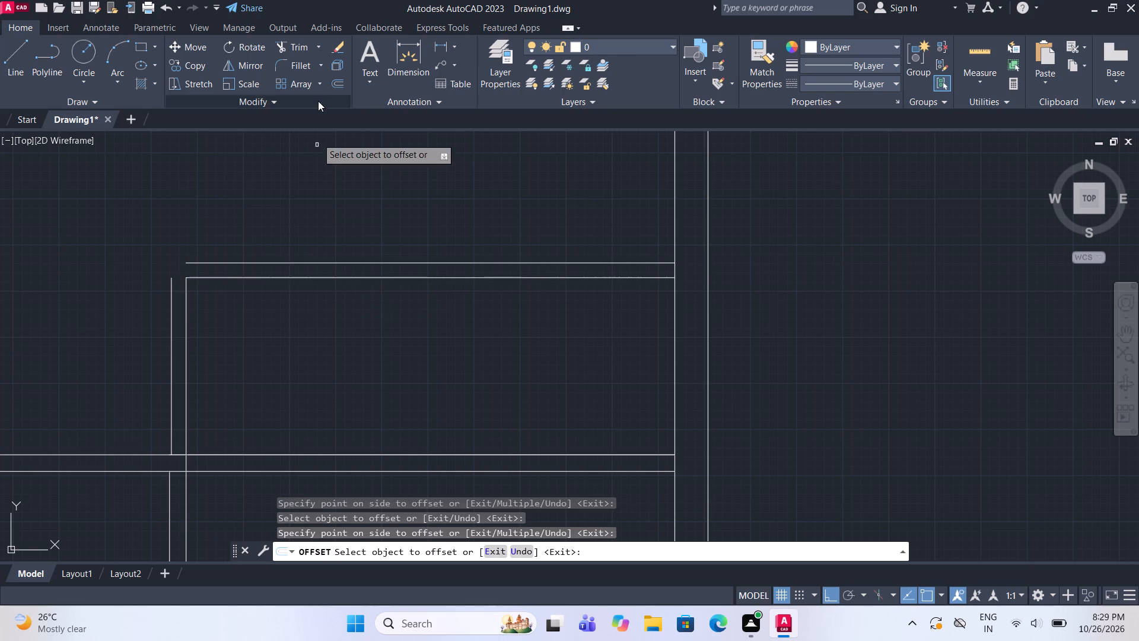
Fillet the 4' high room's offset top and left lines into a closed outer corner.
left_click(303, 59)
left_click(304, 264)
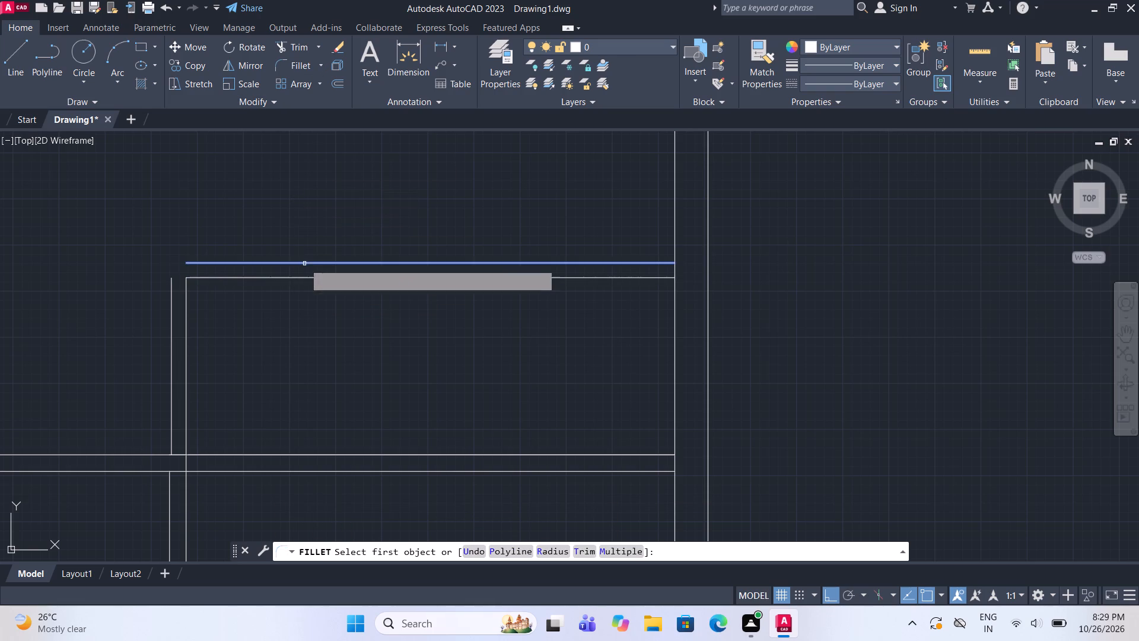
left_click(173, 300)
Draw a vertical line from the 4' high room's outer top-left corner up to the top wall's outer face.
scroll(377, 307, "down", 3)
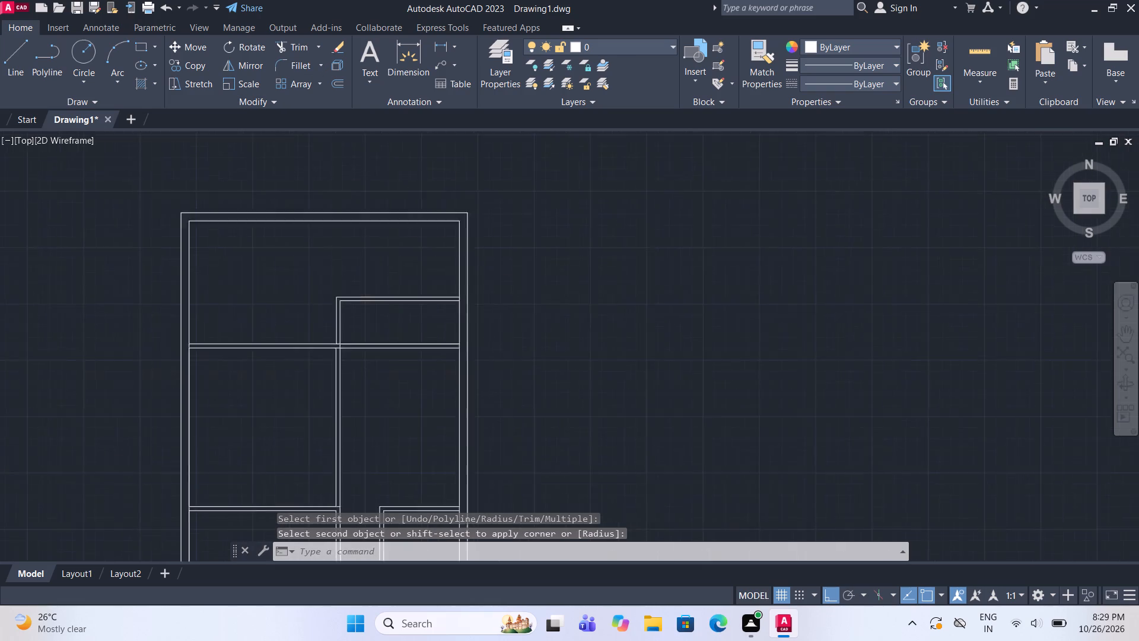
scroll(393, 307, "down", 2)
middle_click_drag(409, 316, 442, 315)
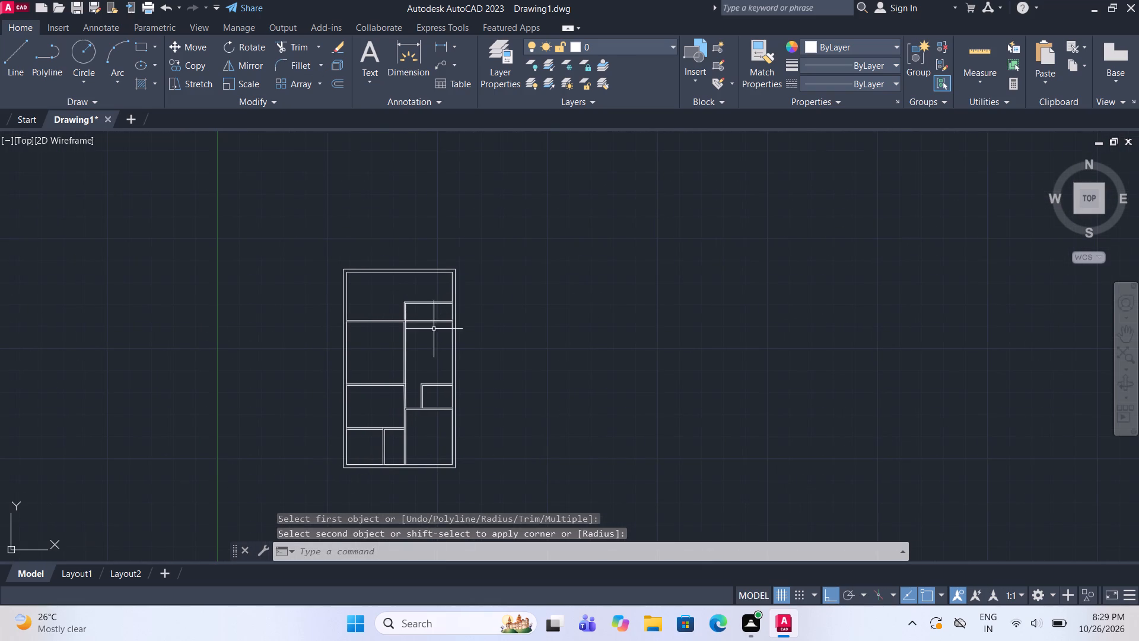
scroll(380, 311, "up", 2)
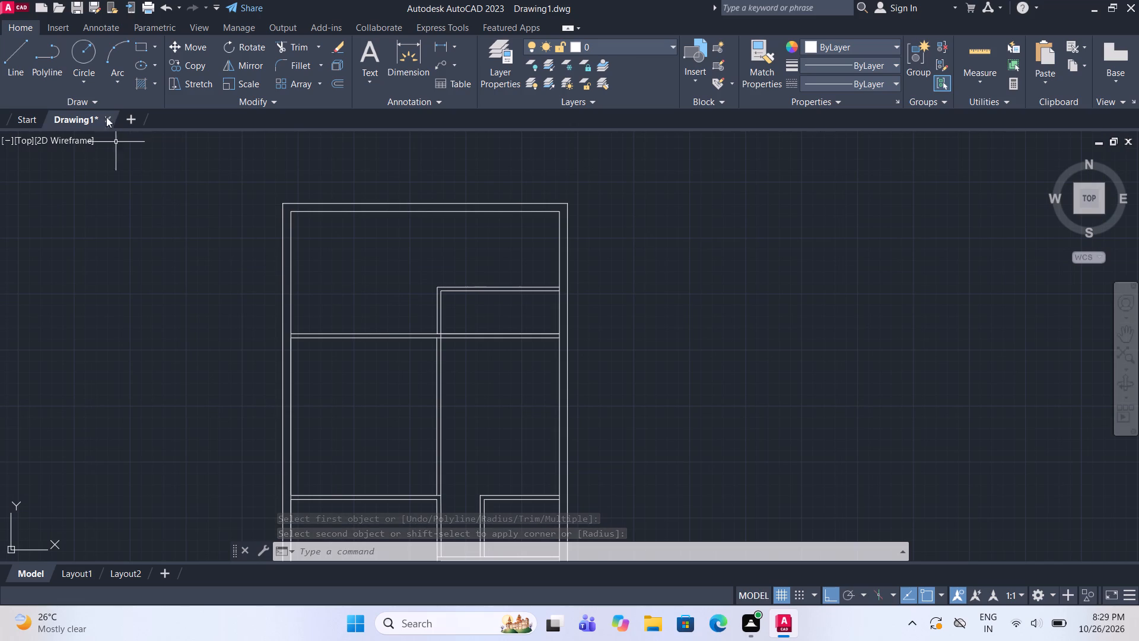
left_click(21, 52)
middle_click_drag(266, 221, 334, 284)
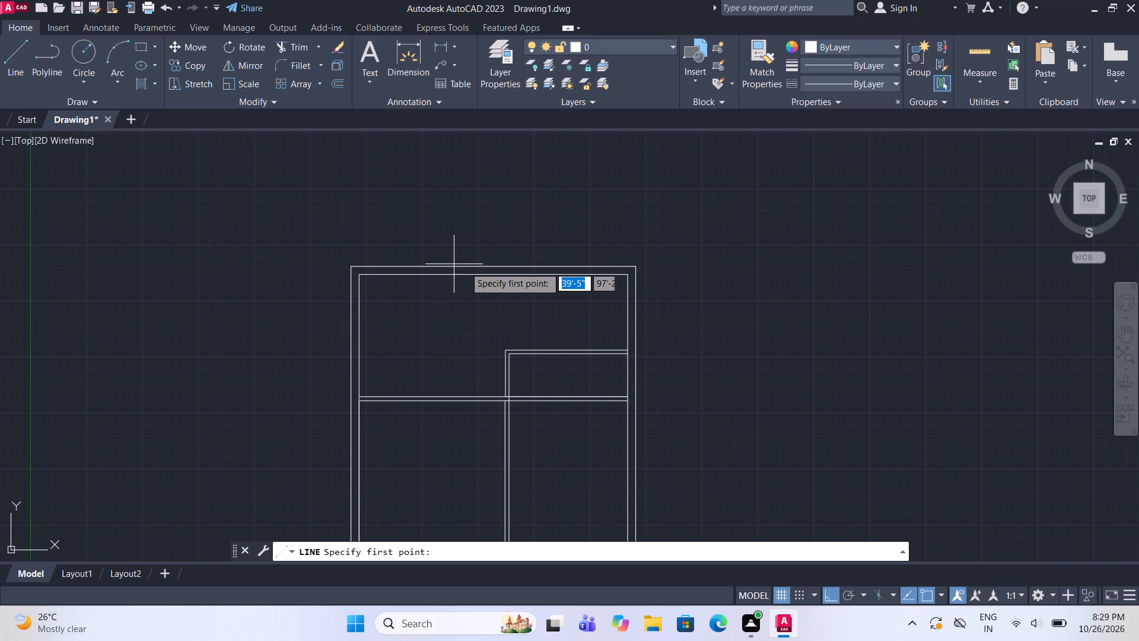
scroll(537, 331, "up", 1)
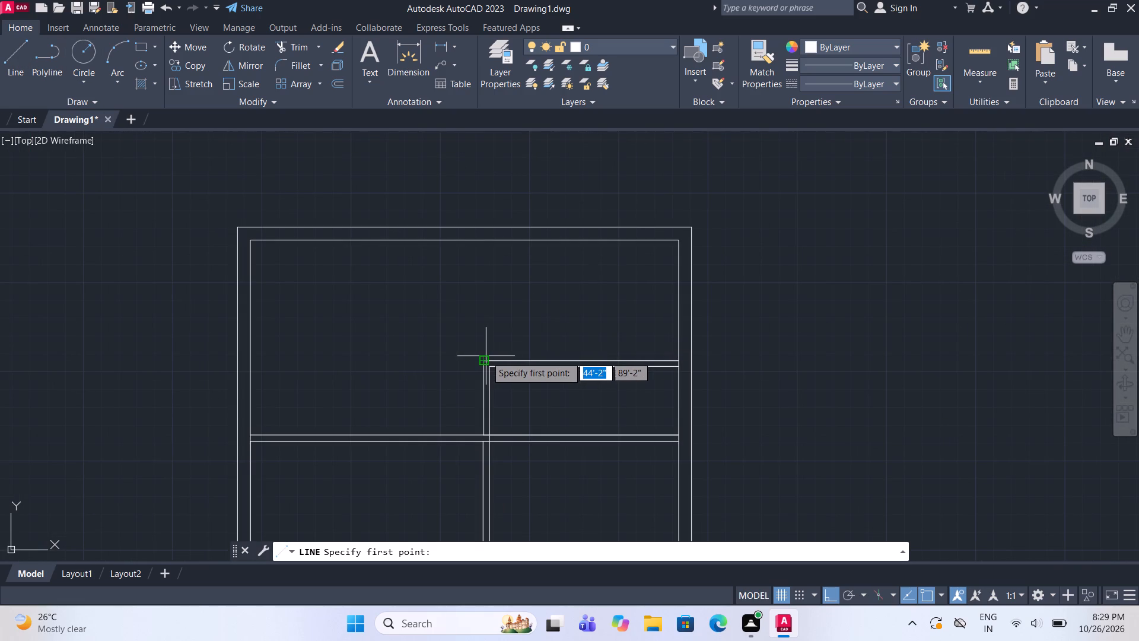
left_click(486, 356)
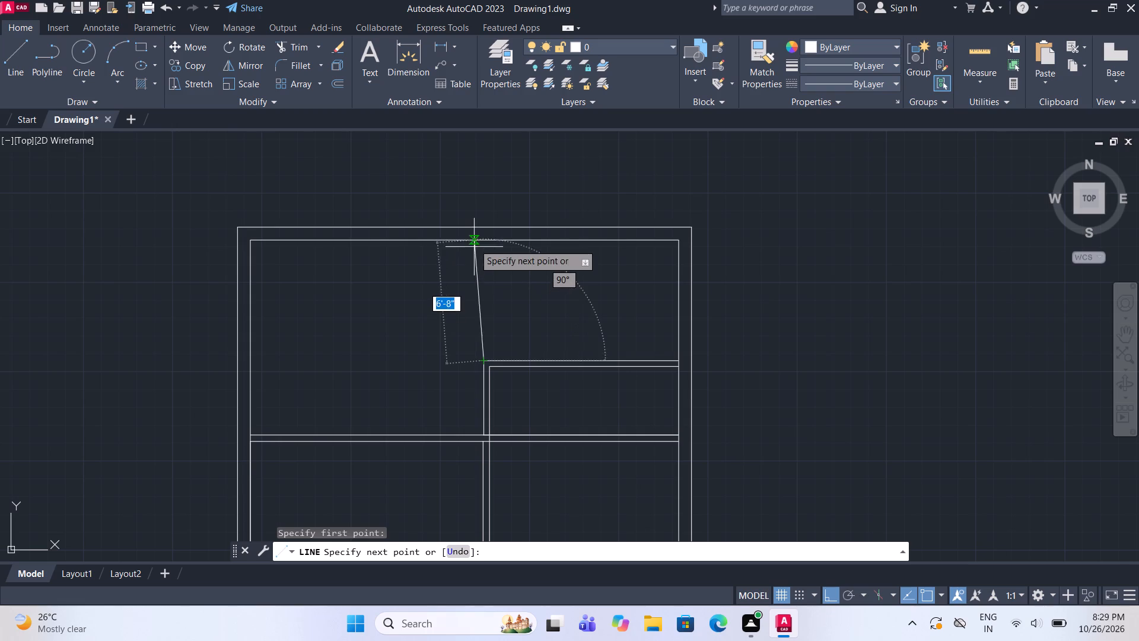
left_click(481, 224)
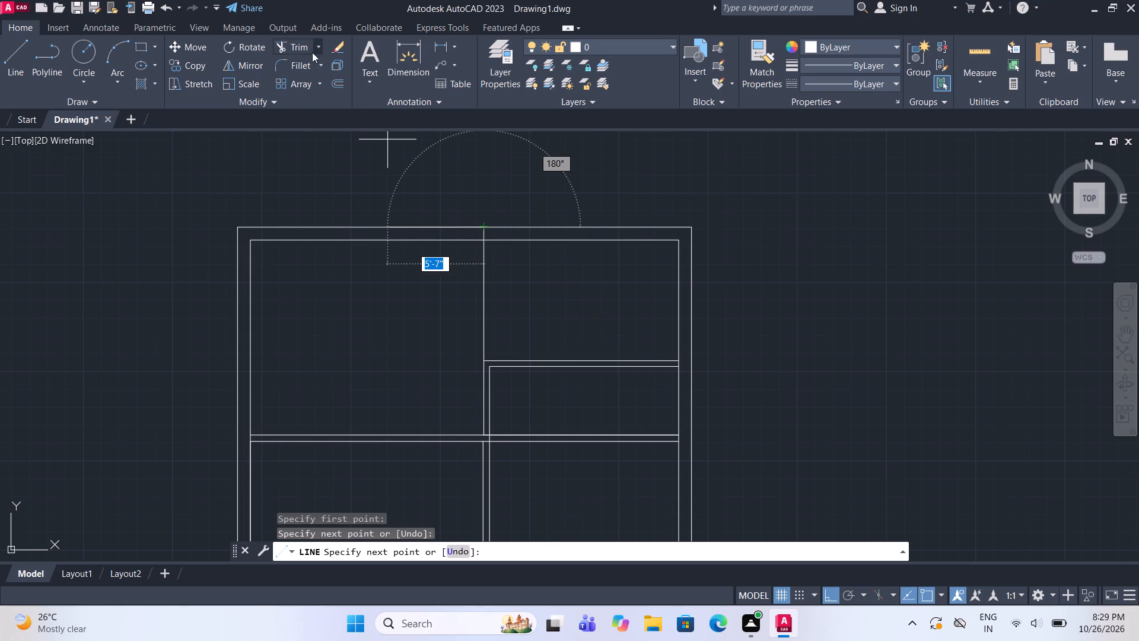
Trim the new vertical line below the top wall's inner face, keeping only the short piece across the wall thickness.
left_click(306, 48)
left_click_drag(407, 264, 516, 271)
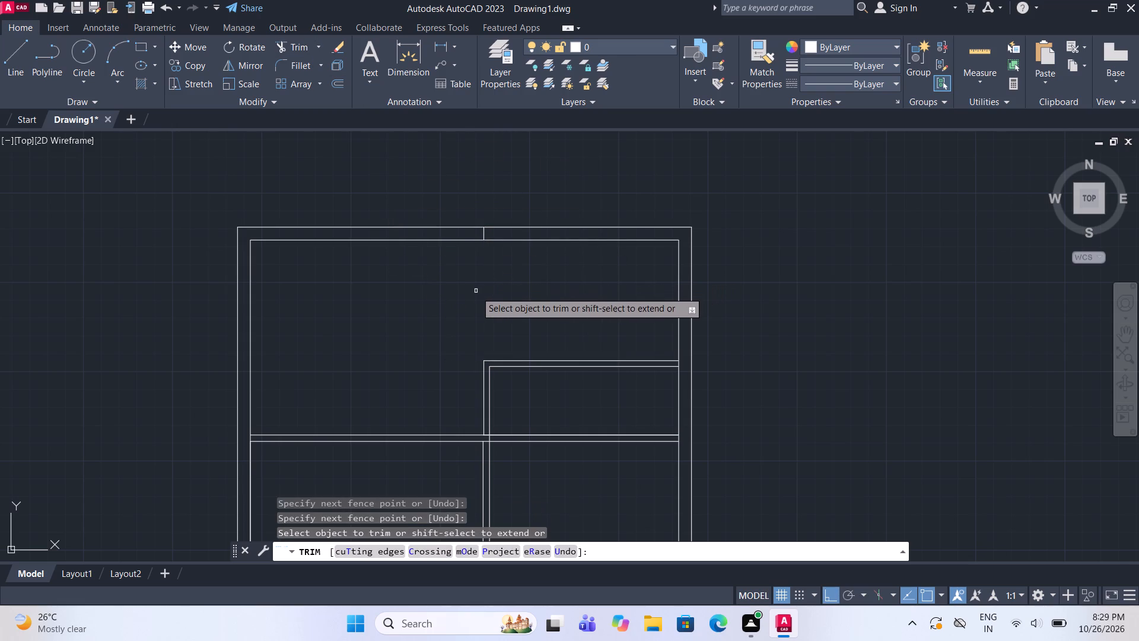
key("Escape")
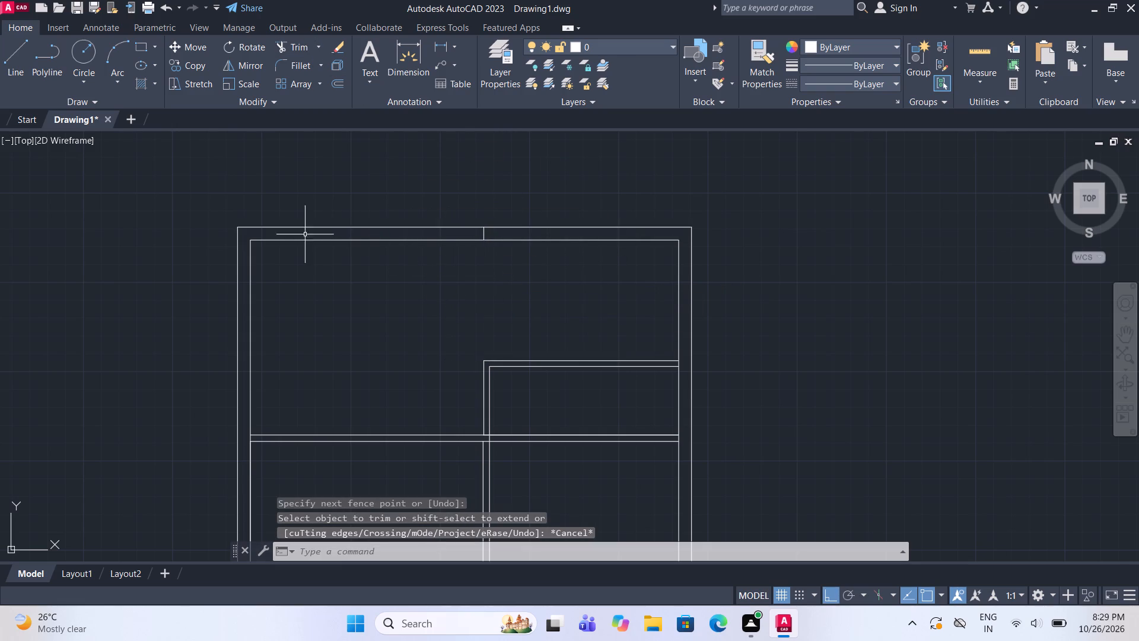
Draw a short horizontal line across the left outer wall from its inner top corner to the outer face.
left_click(13, 61)
scroll(222, 220, "up", 2)
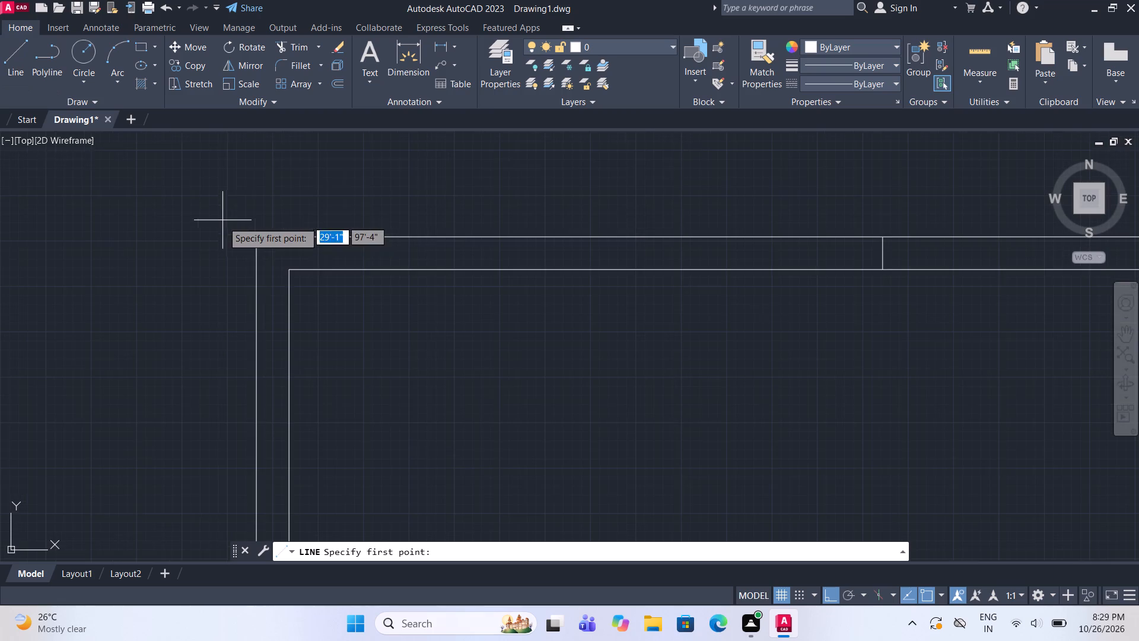
left_click(289, 270)
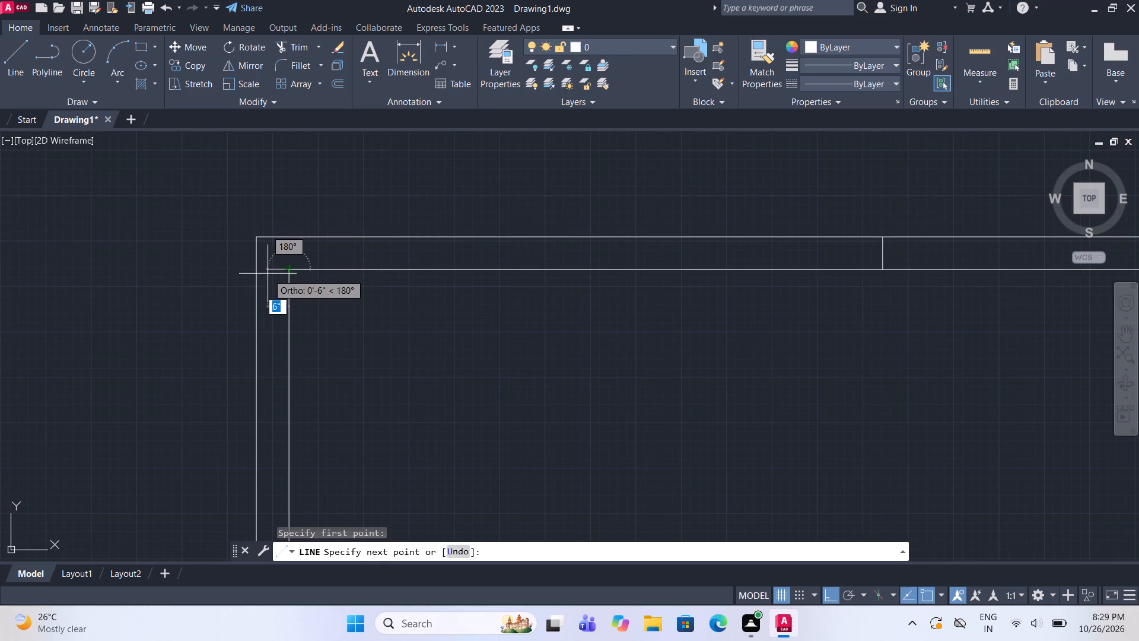
left_click(259, 266)
key("Escape")
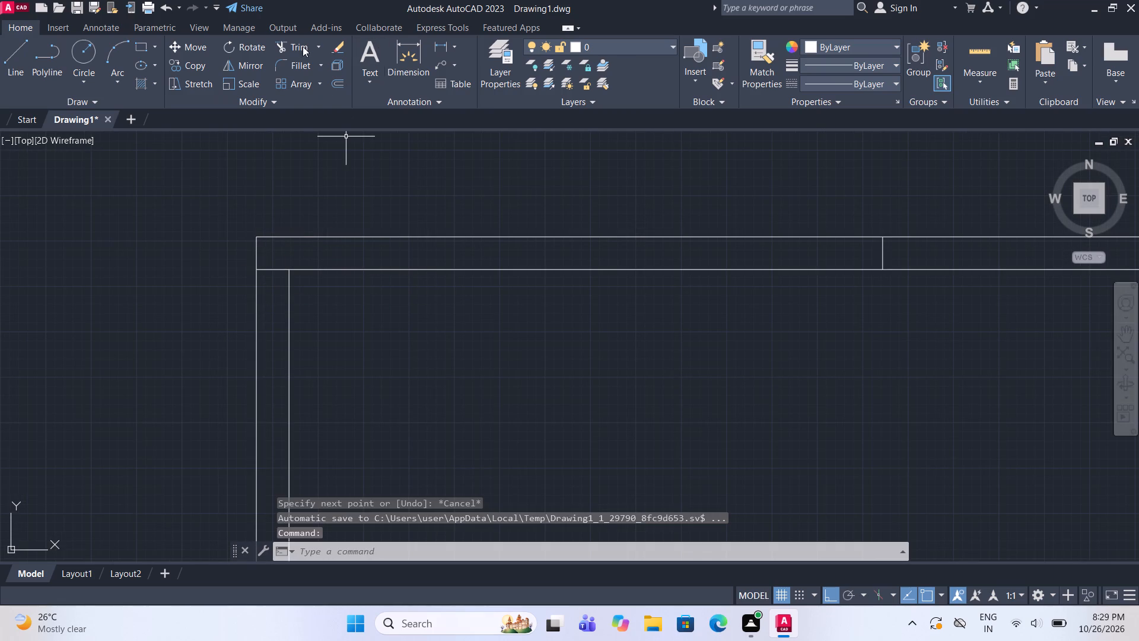
Trim the top wall's inner face line between the left outer wall and the short vertical line across the wall.
left_click(281, 49)
left_click_drag(389, 265, 394, 295)
scroll(366, 329, "down", 1)
key("Escape")
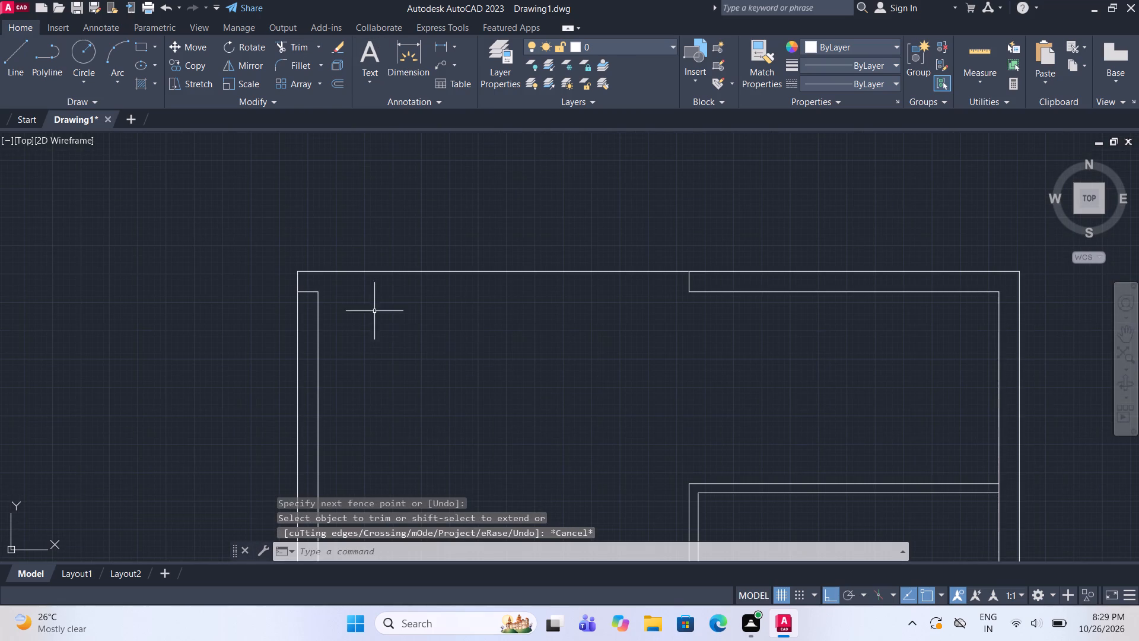
Draw a horizontal line from the midpoint of the top wall's short vertical line left to the left wall's outer face.
left_click(36, 49)
left_click(24, 46)
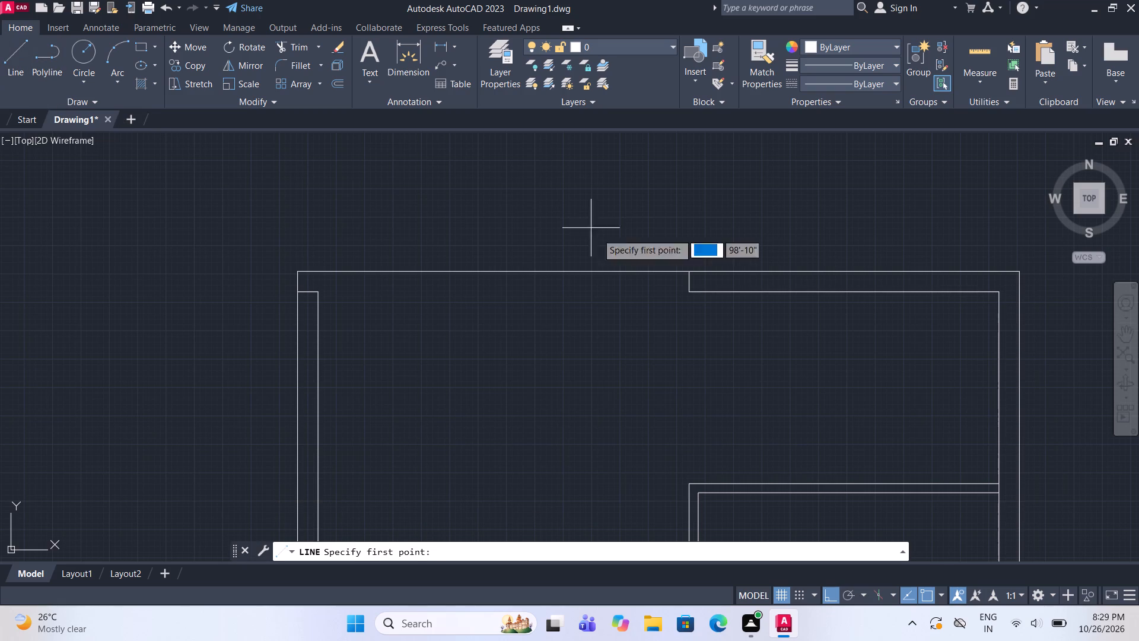
left_click(691, 279)
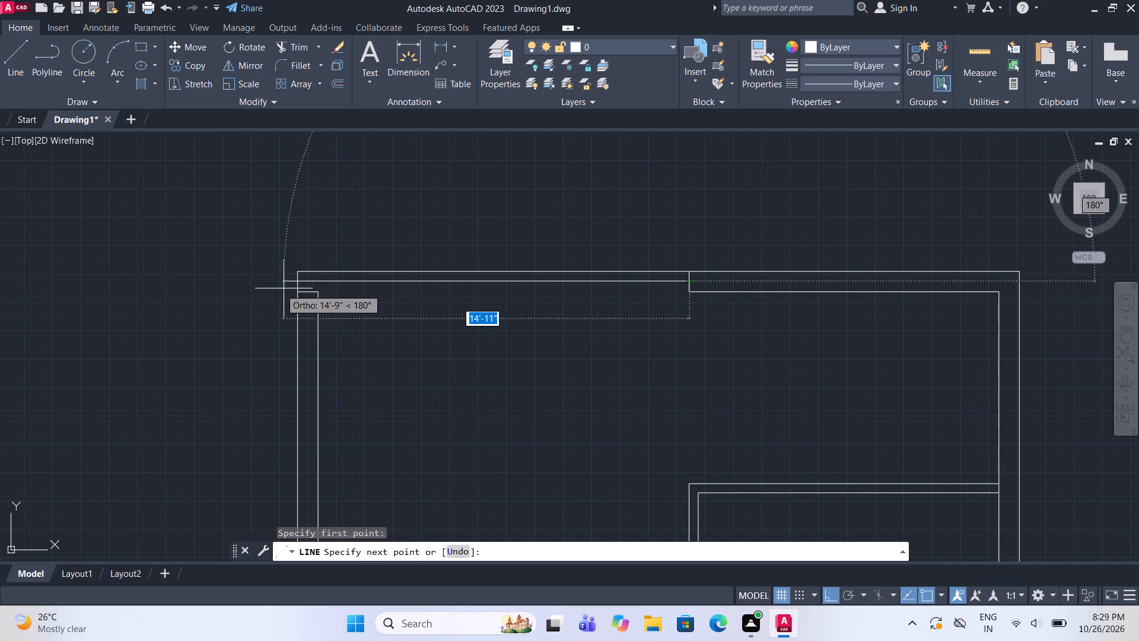
left_click(300, 278)
key("Escape")
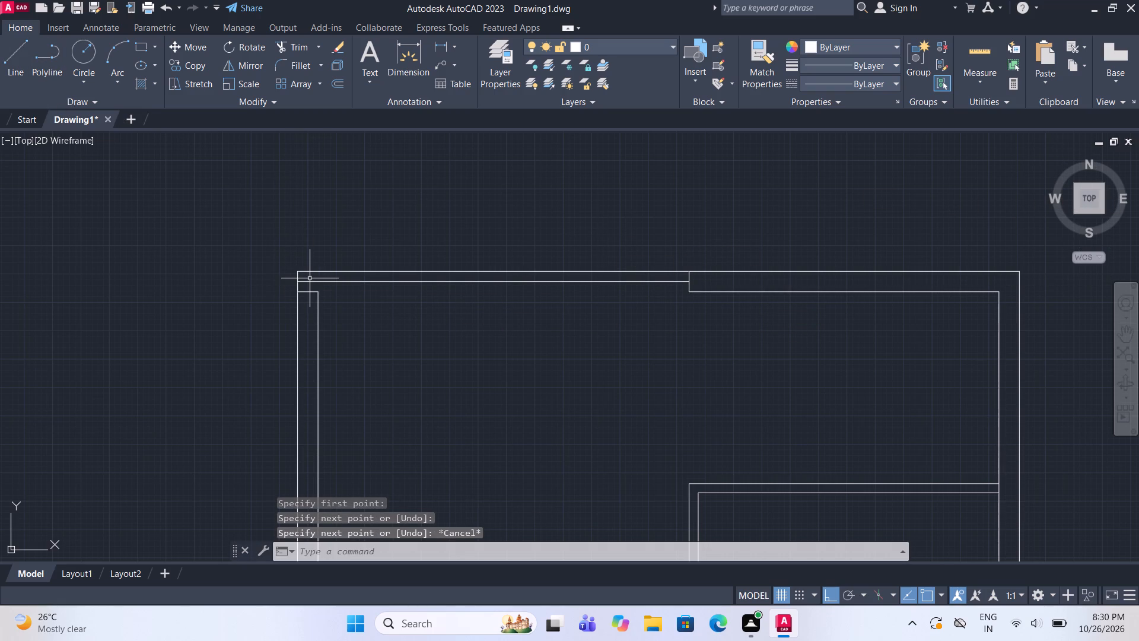
Delete the short horizontal line across the left outer wall just below the thinner top wall.
scroll(310, 278, "up", 1)
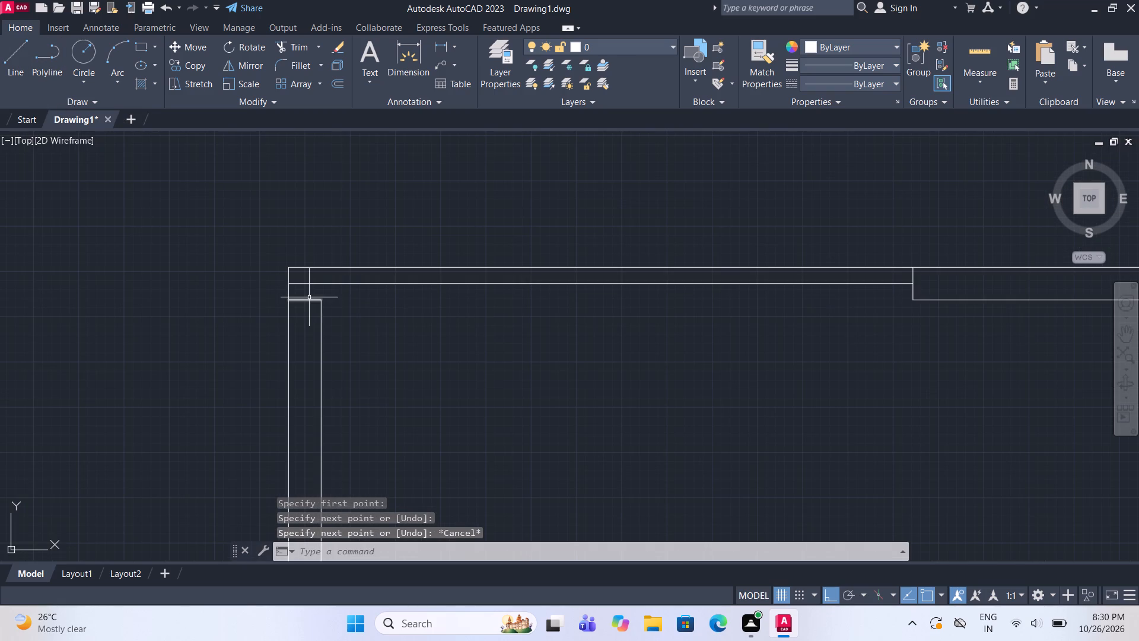
left_click(309, 297)
left_click(306, 311)
scroll(306, 311, "down", 1)
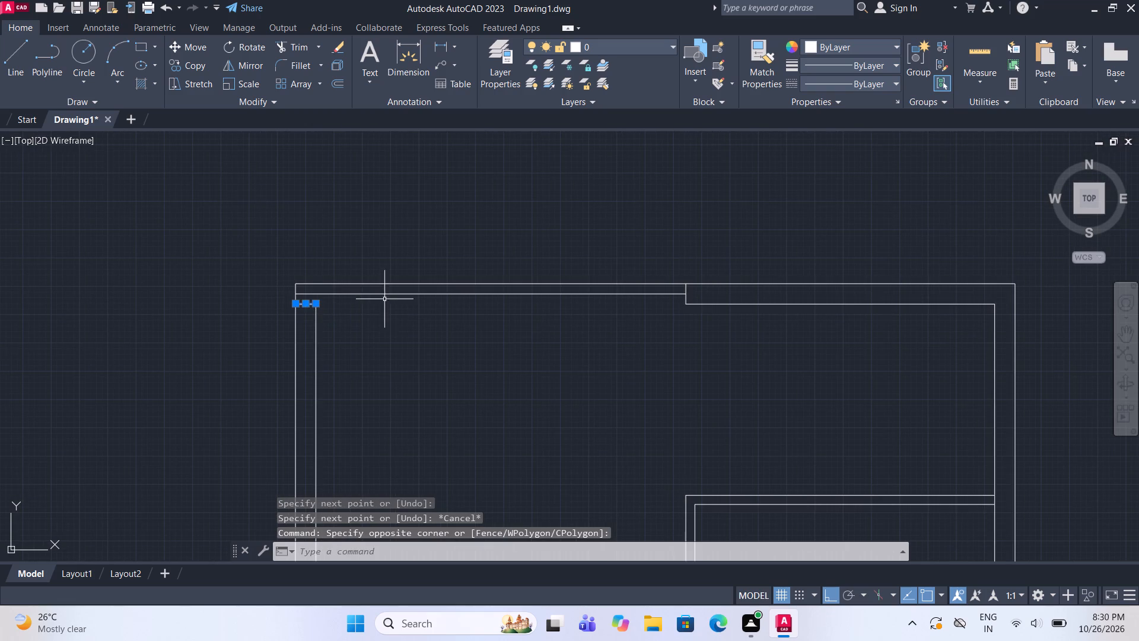
key("Delete")
Draw a short horizontal line across the left outer wall, continuing the upper face of the horizontal partition to the outer face.
scroll(409, 276, "down", 3)
scroll(407, 339, "up", 3)
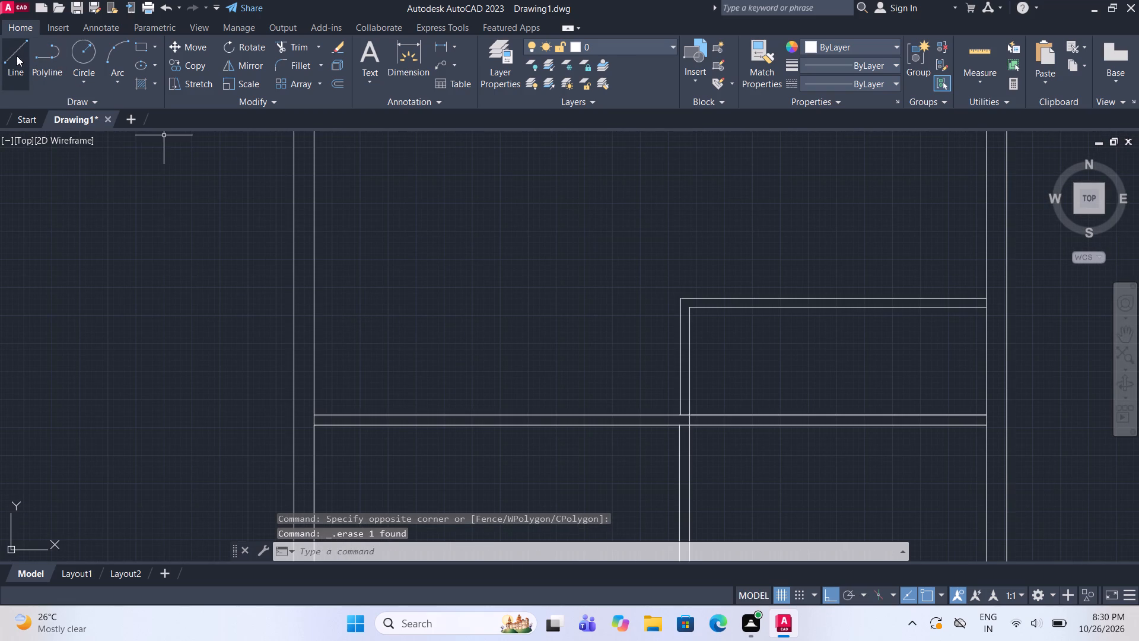
left_click(16, 56)
scroll(323, 407, "up", 1)
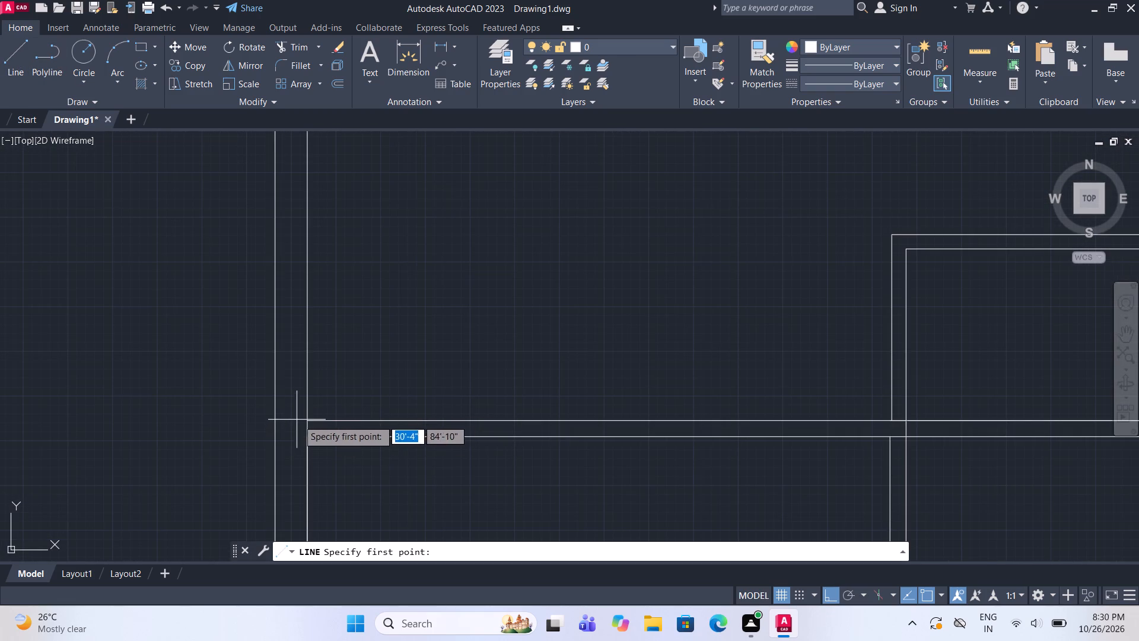
left_click(308, 420)
left_click(278, 414)
scroll(357, 419, "down", 2)
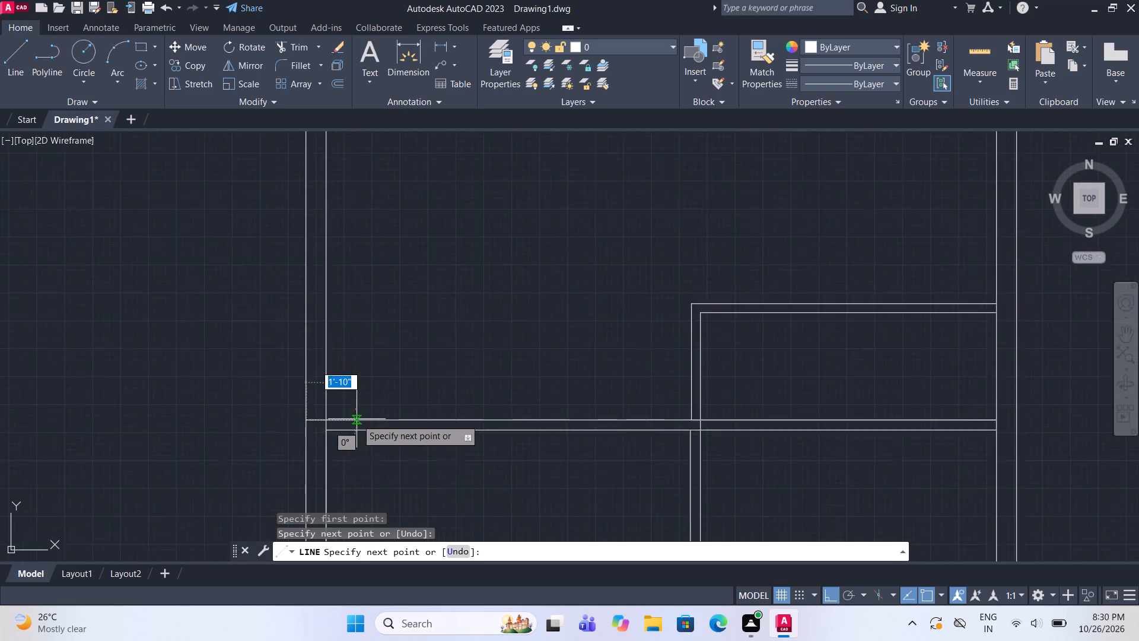
key("Escape")
Trim both face lines of the left outer wall above the new short line, up to the top wall.
left_click(289, 44)
left_click_drag(268, 313, 390, 312)
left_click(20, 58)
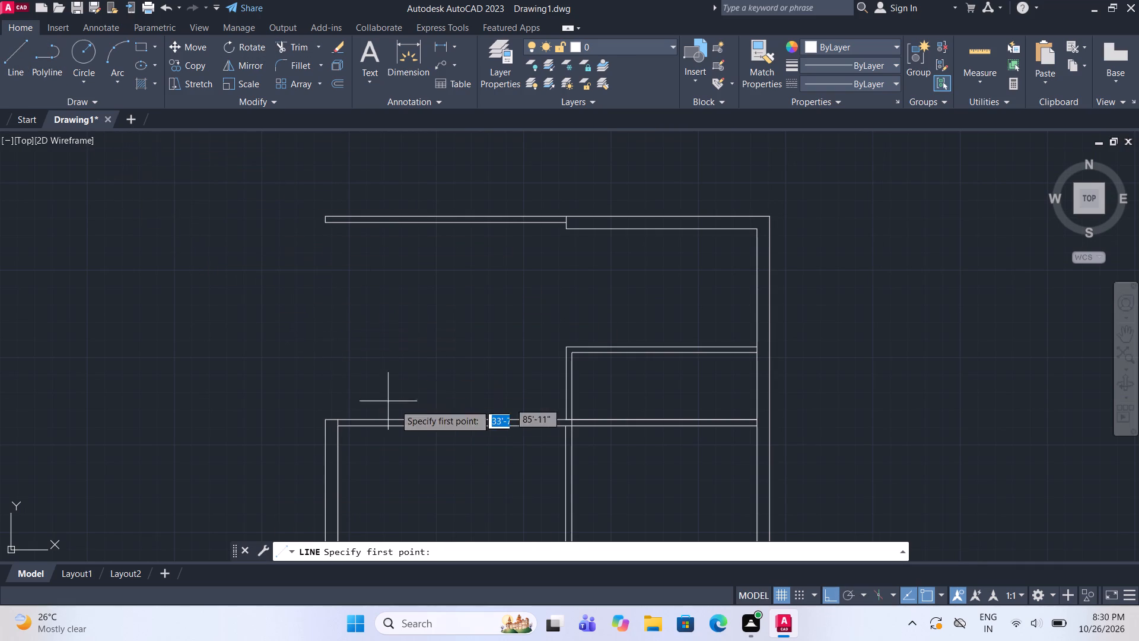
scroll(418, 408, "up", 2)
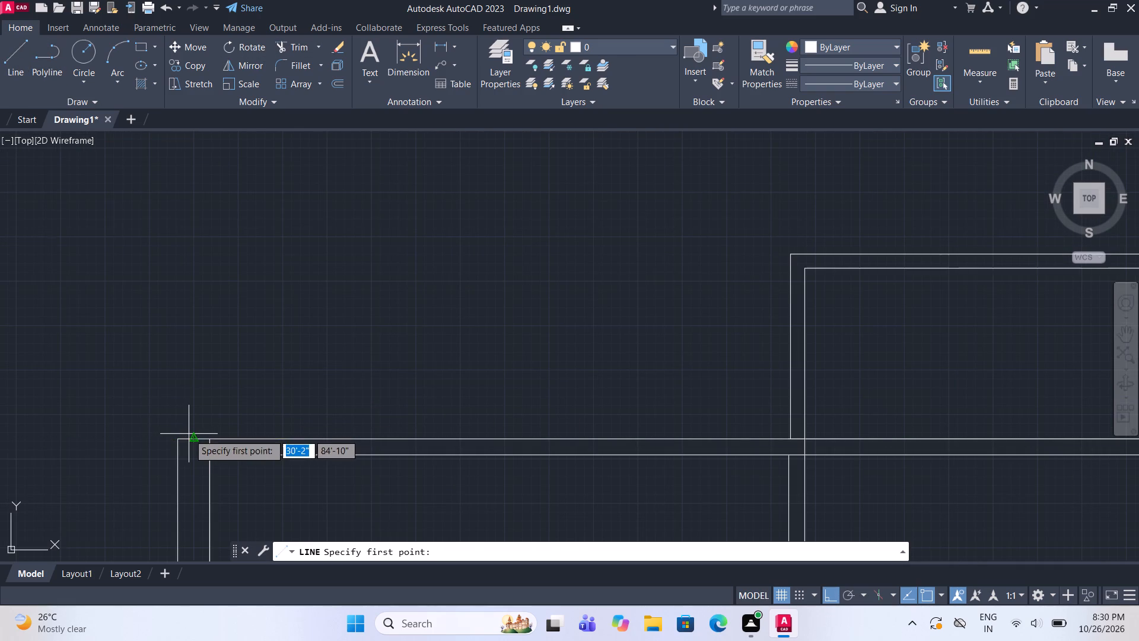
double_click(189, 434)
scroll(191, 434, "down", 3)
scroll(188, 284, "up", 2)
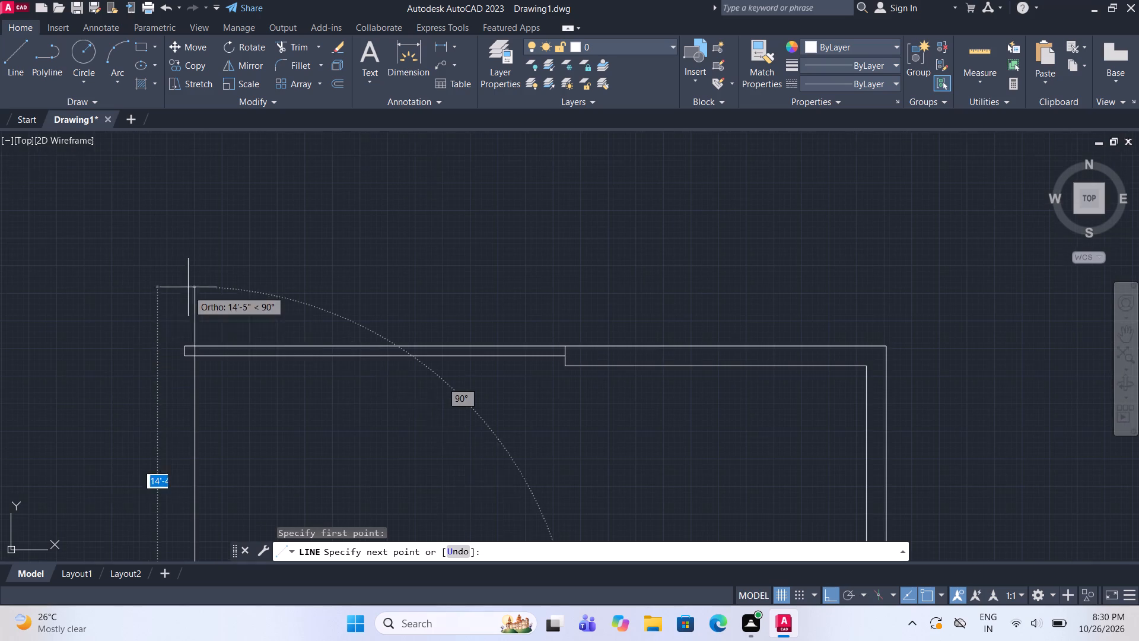
Draw a vertical line about 12'-1" long from the shortened left wall's outer top corner up to the top wall's left end.
left_click(16, 66)
scroll(338, 269, "down", 1)
scroll(241, 502, "up", 2)
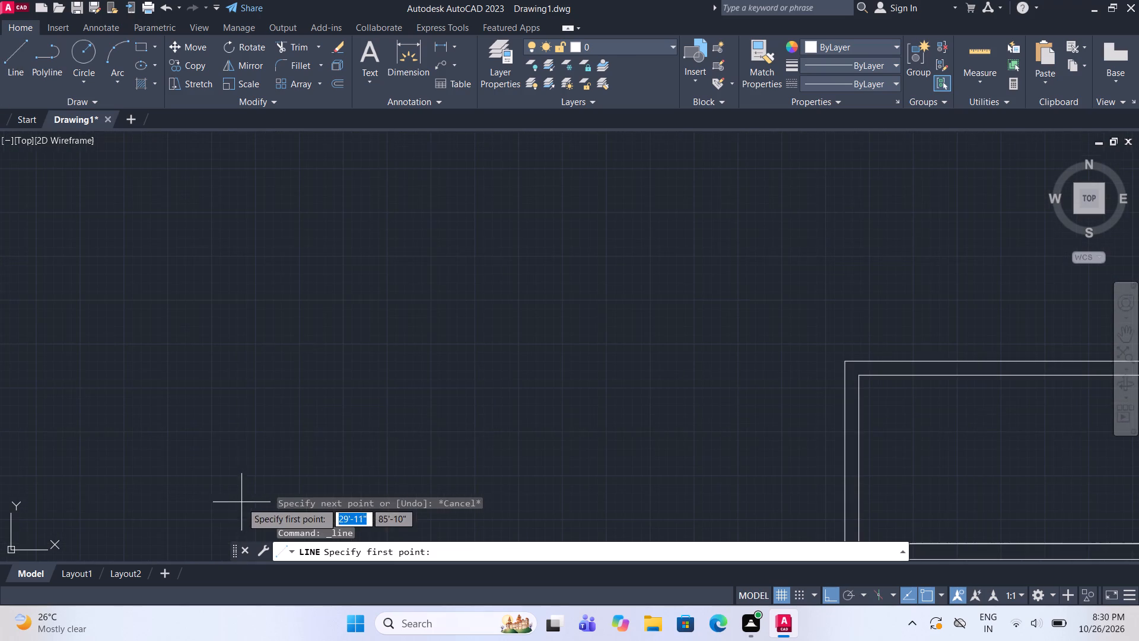
scroll(311, 398, "down", 3)
scroll(297, 459, "up", 2)
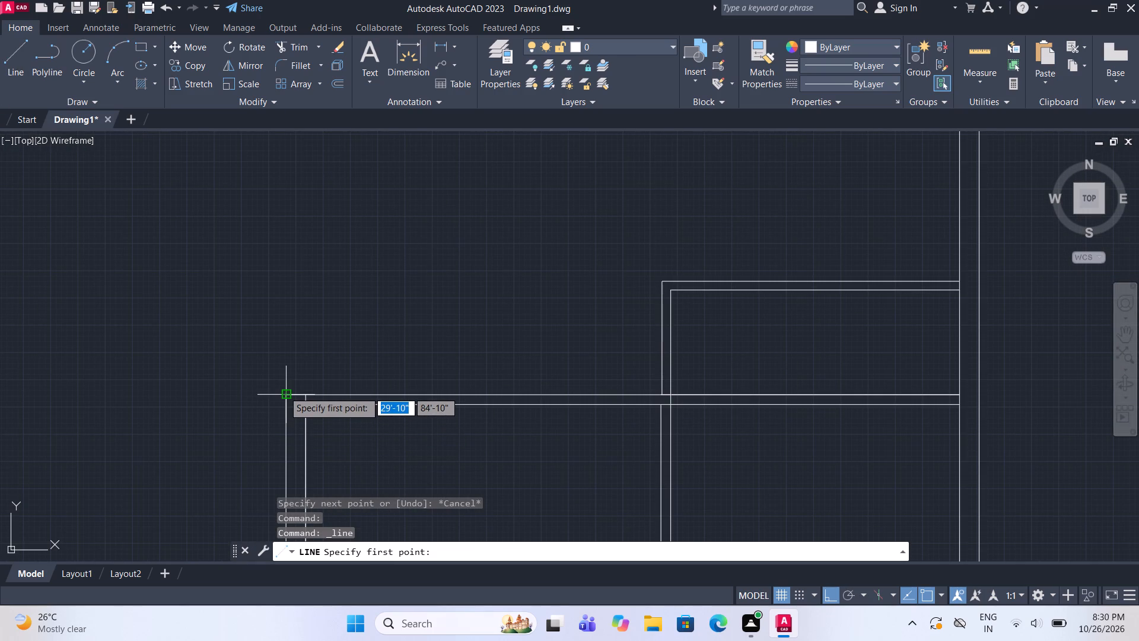
left_click(284, 391)
scroll(284, 391, "down", 3)
scroll(278, 307, "up", 2)
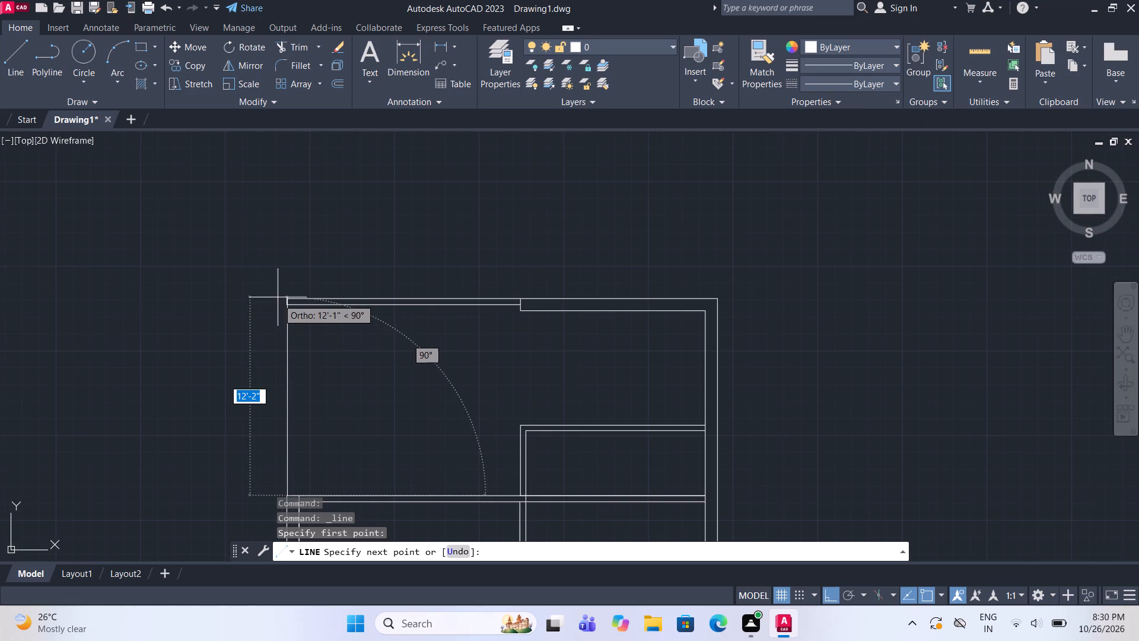
left_click(285, 294)
key("Escape")
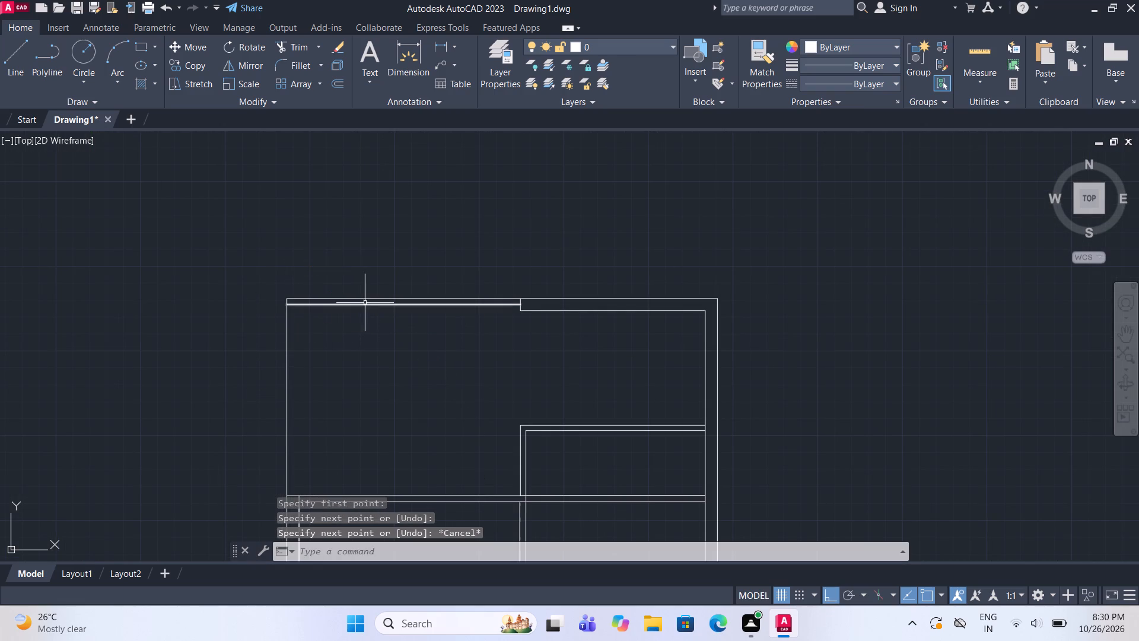
Draw a 3'3" line left from the upper-right partition's corner at the right wall, continuing vertically up to the top wall's inner face.
scroll(375, 305, "down", 1)
middle_click_drag(395, 357, 386, 309)
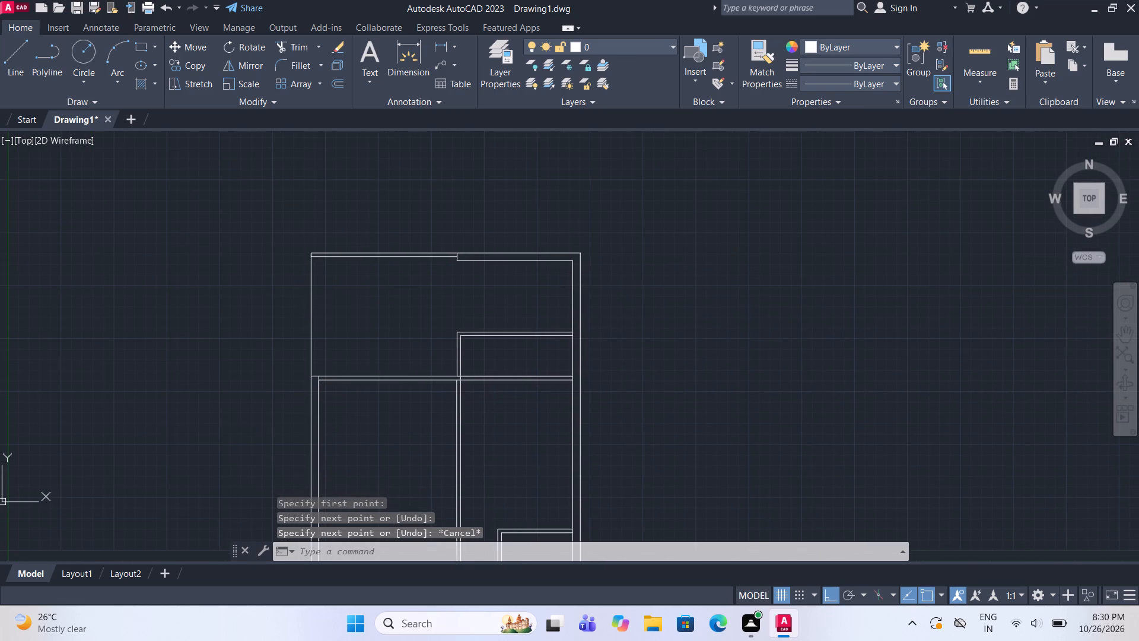
left_click(21, 53)
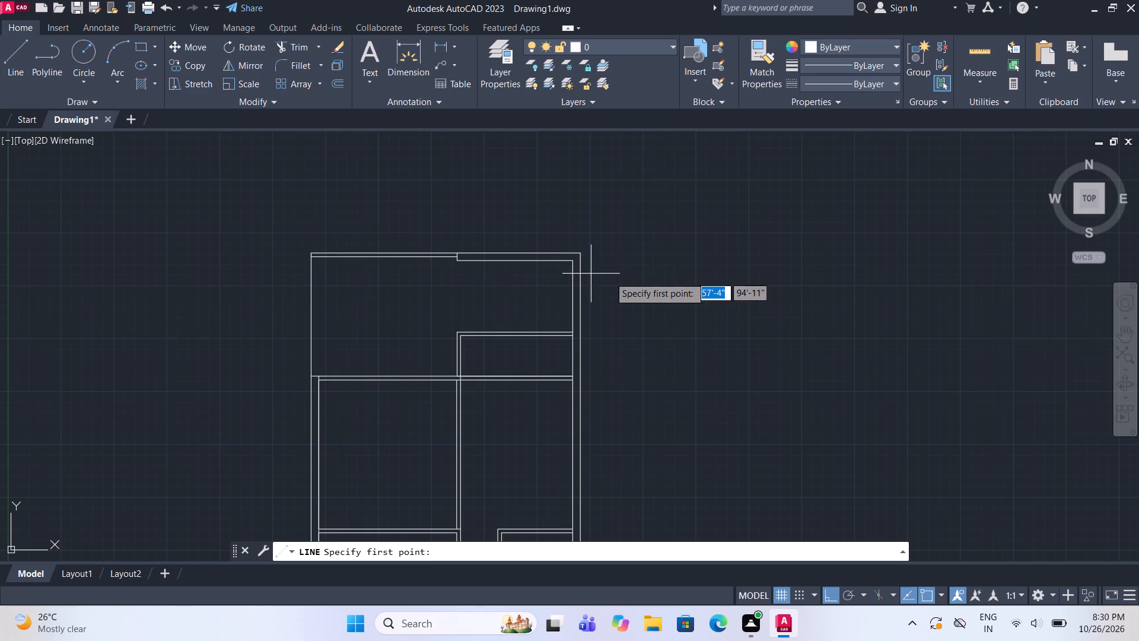
scroll(551, 289, "up", 2)
scroll(586, 364, "up", 3)
scroll(621, 450, "down", 2)
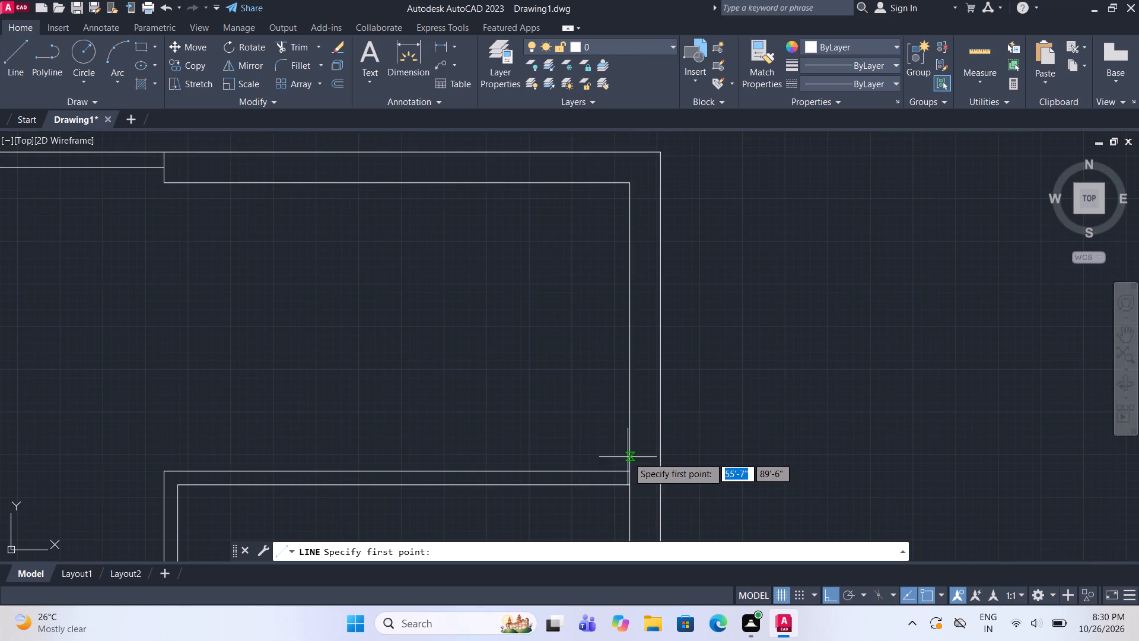
left_click(626, 468)
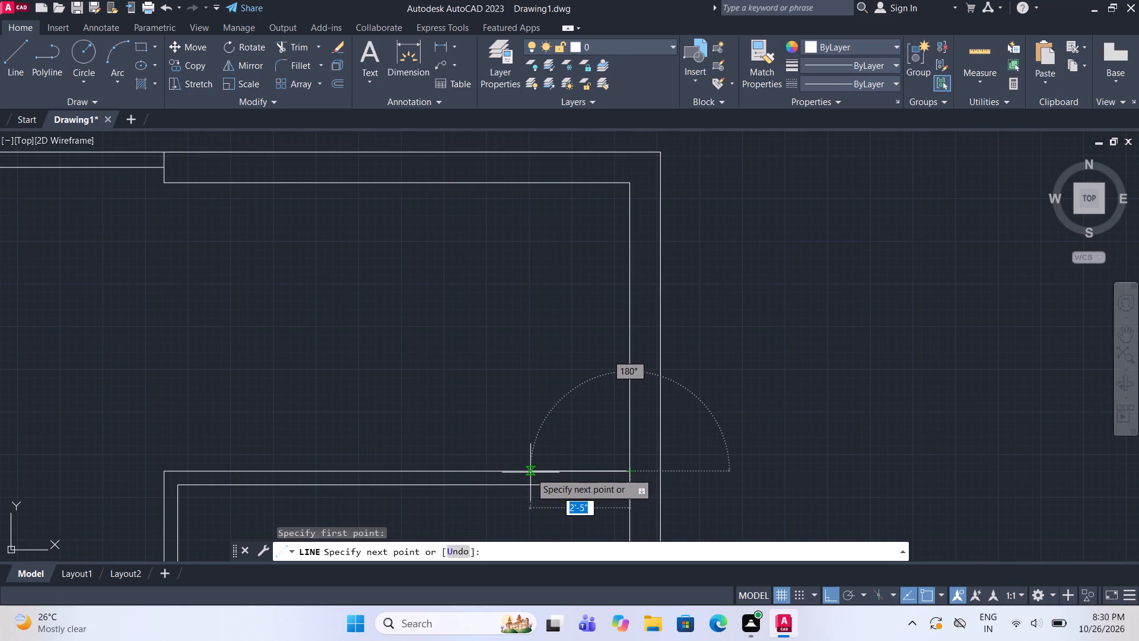
key("3")
type("'3")
key("shift+quotedbl")
key("Return")
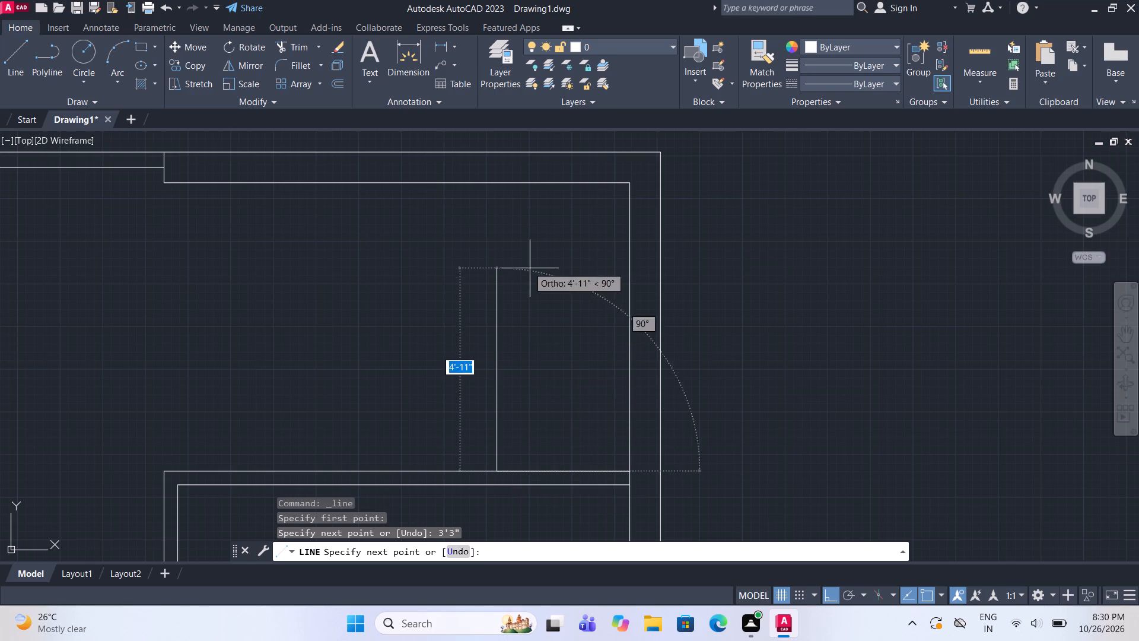
left_click(491, 177)
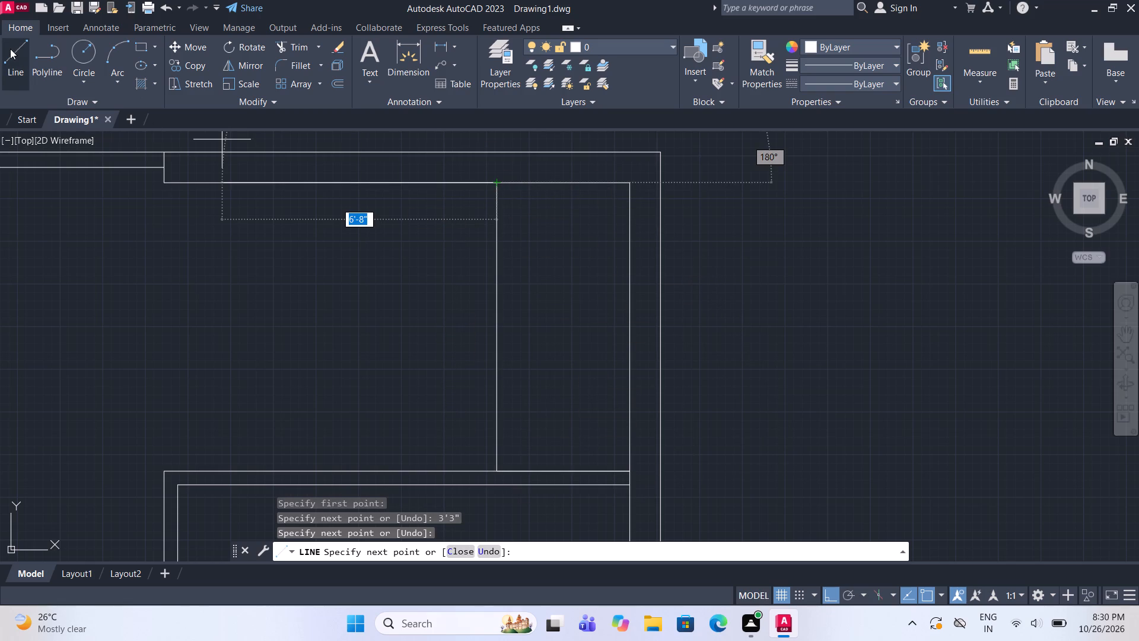
Draw another 3'3" line left from the same right wall corner along the partition's upper face.
left_click(10, 49)
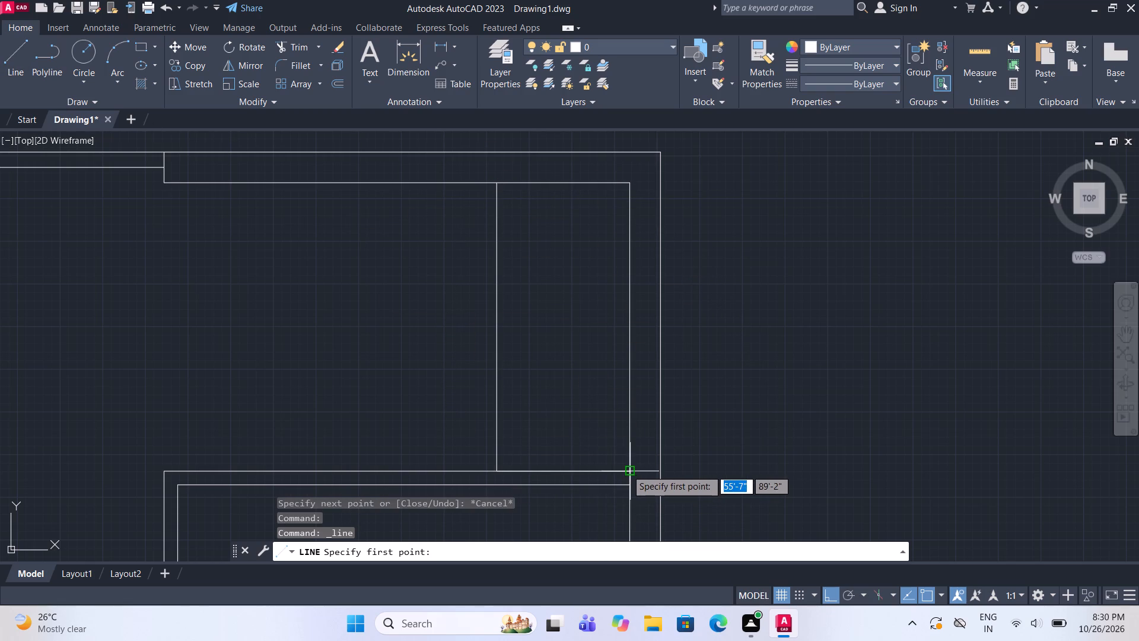
left_click(626, 469)
key("3")
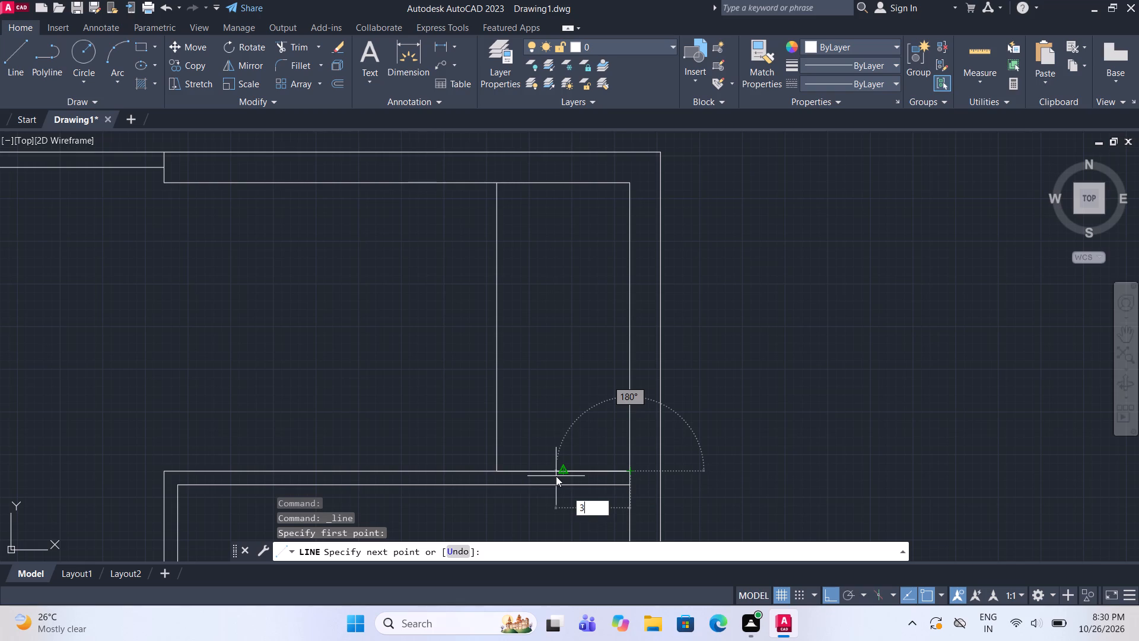
key("apostrophe")
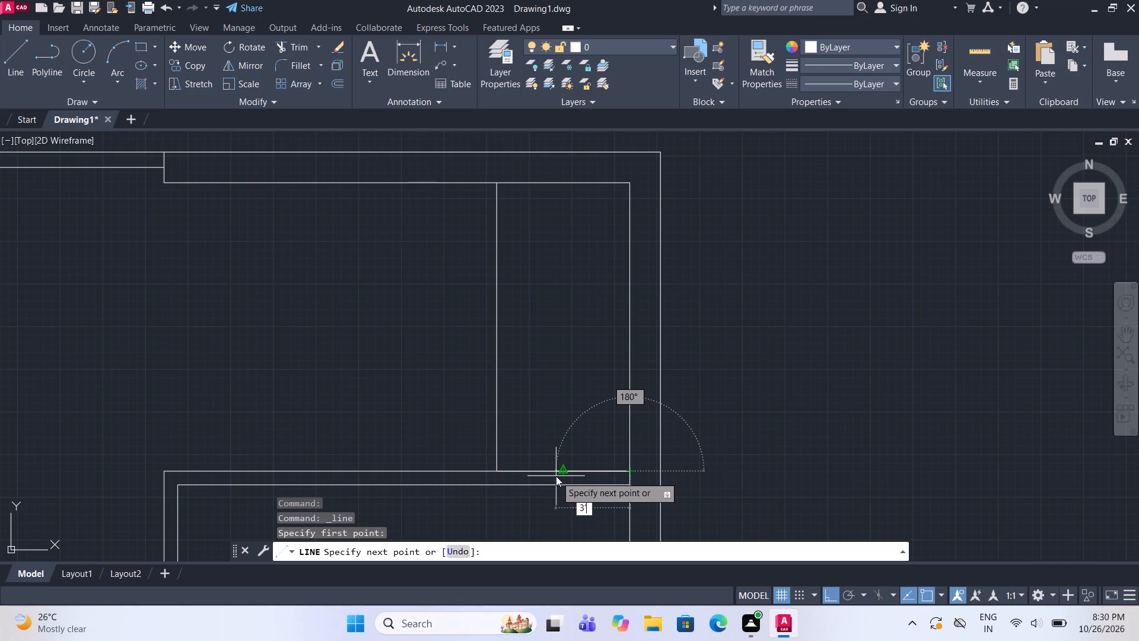
key("3")
key("shift+quotedbl")
key("Return")
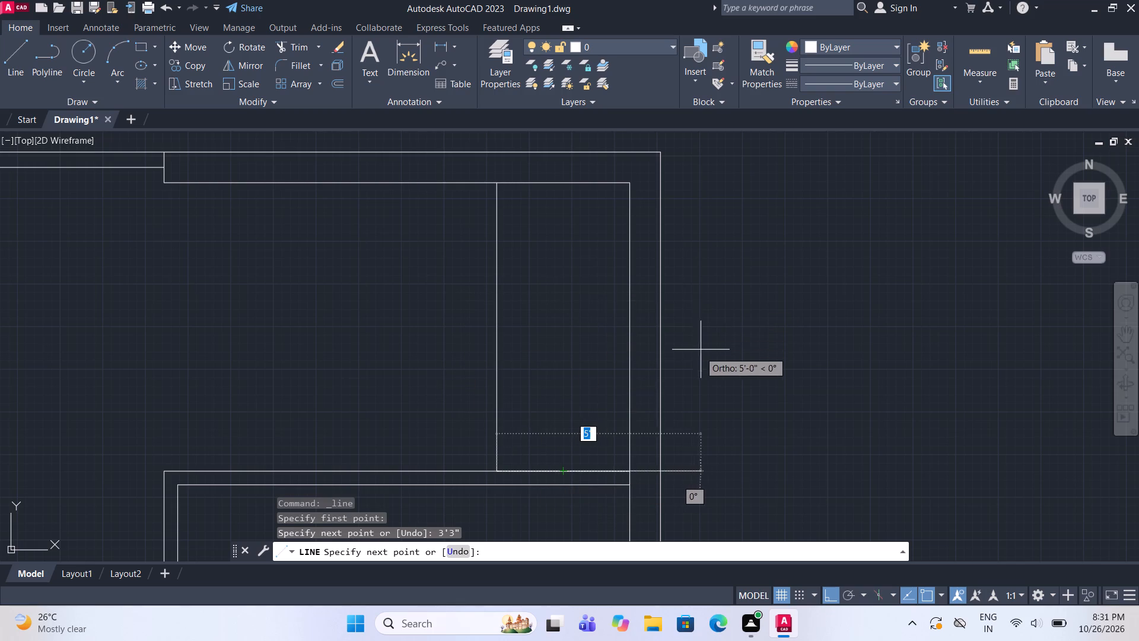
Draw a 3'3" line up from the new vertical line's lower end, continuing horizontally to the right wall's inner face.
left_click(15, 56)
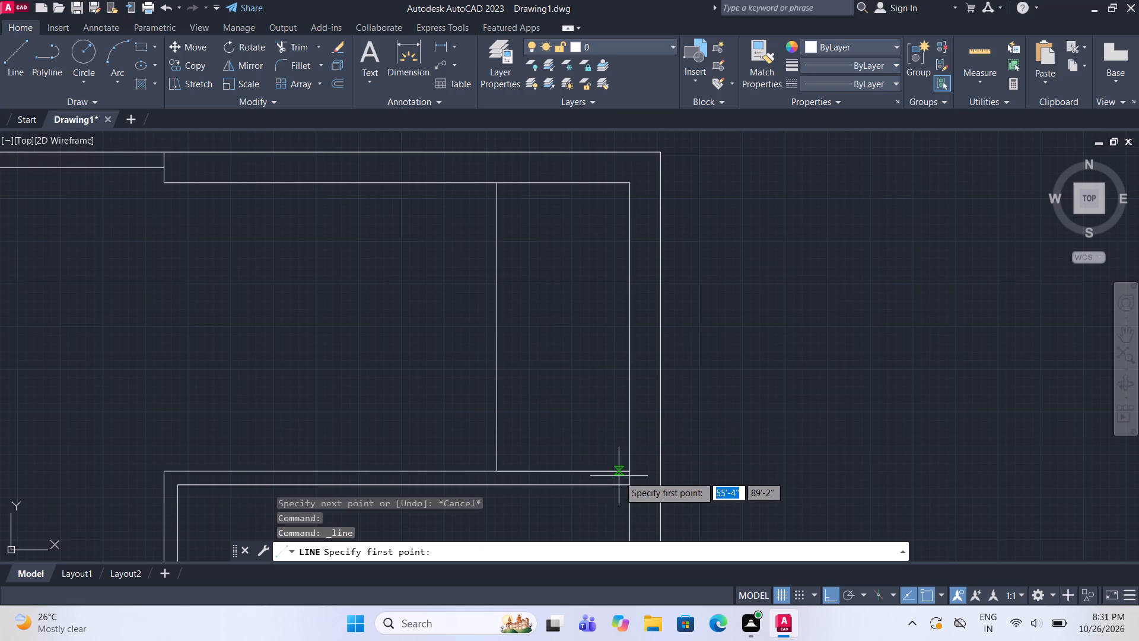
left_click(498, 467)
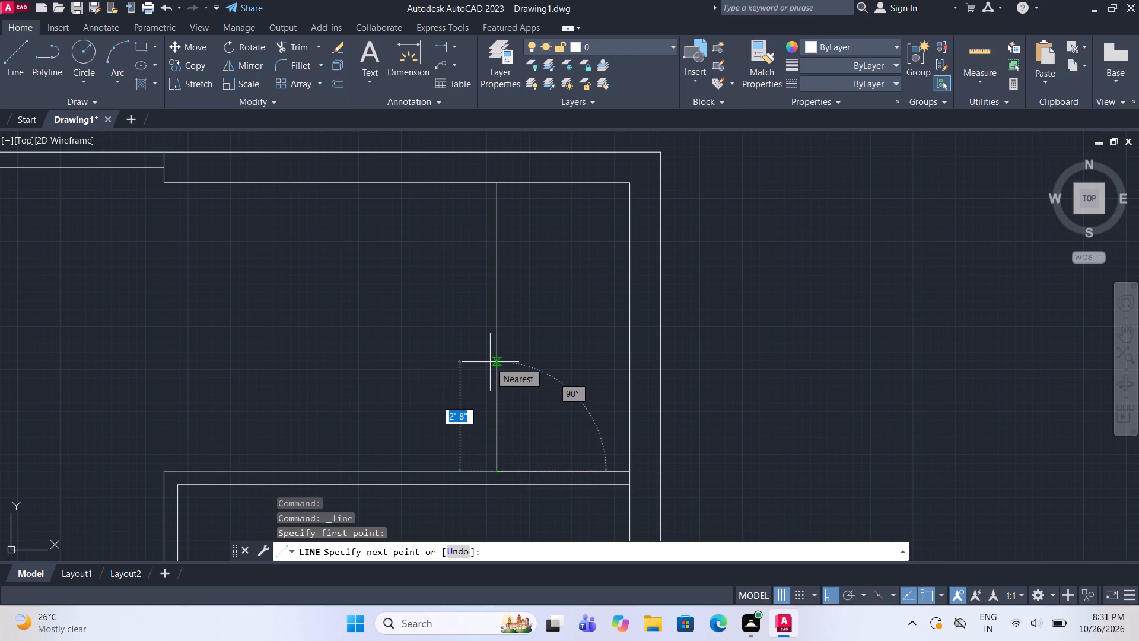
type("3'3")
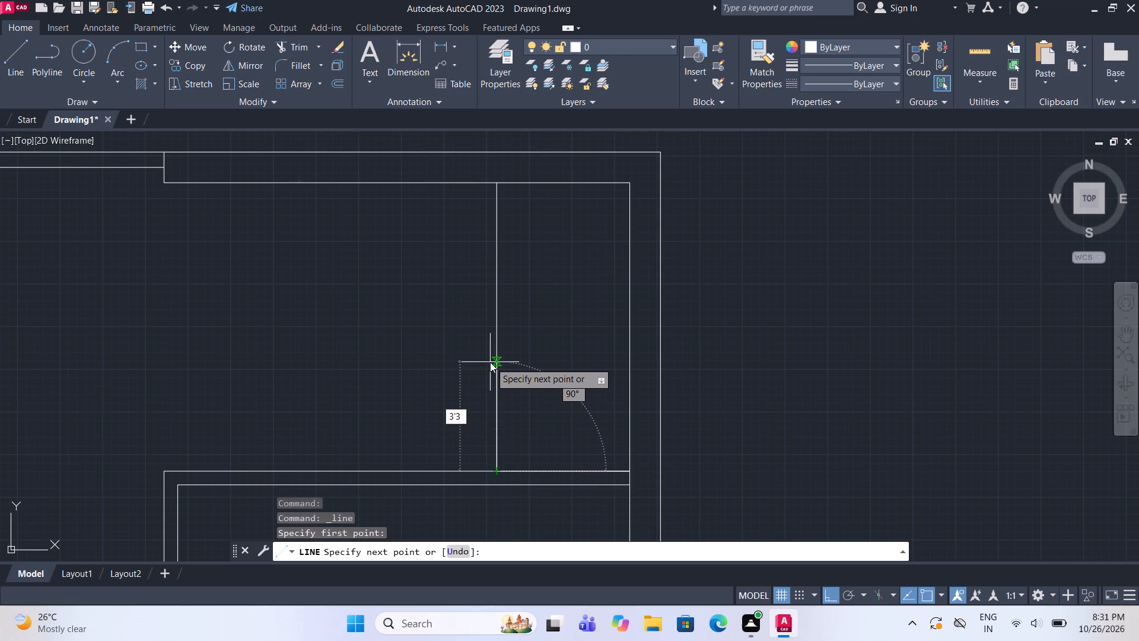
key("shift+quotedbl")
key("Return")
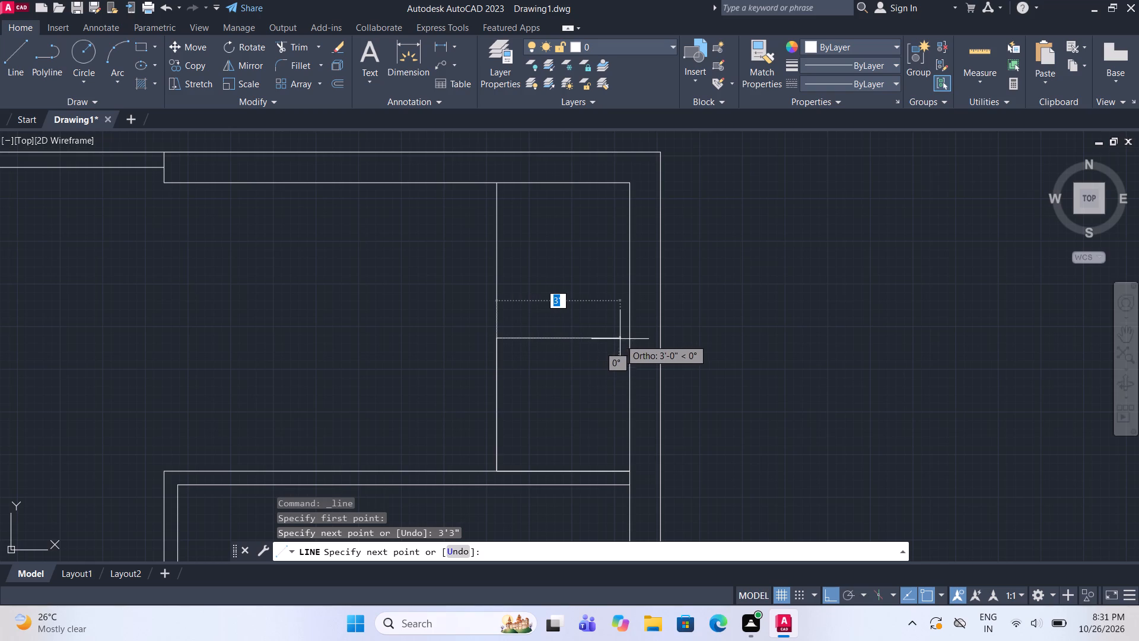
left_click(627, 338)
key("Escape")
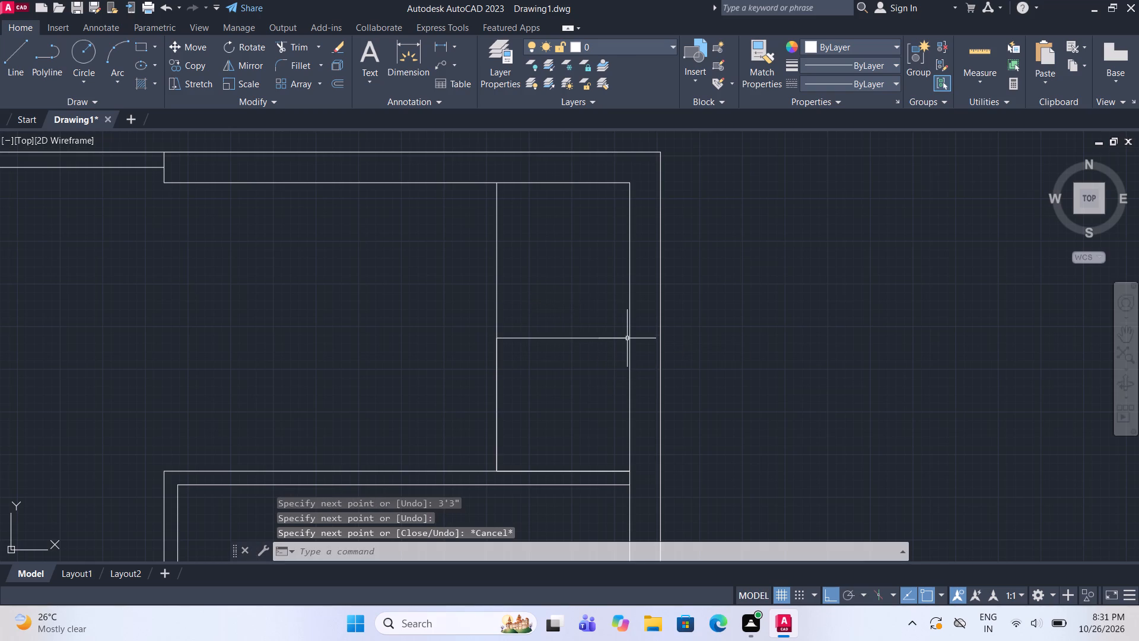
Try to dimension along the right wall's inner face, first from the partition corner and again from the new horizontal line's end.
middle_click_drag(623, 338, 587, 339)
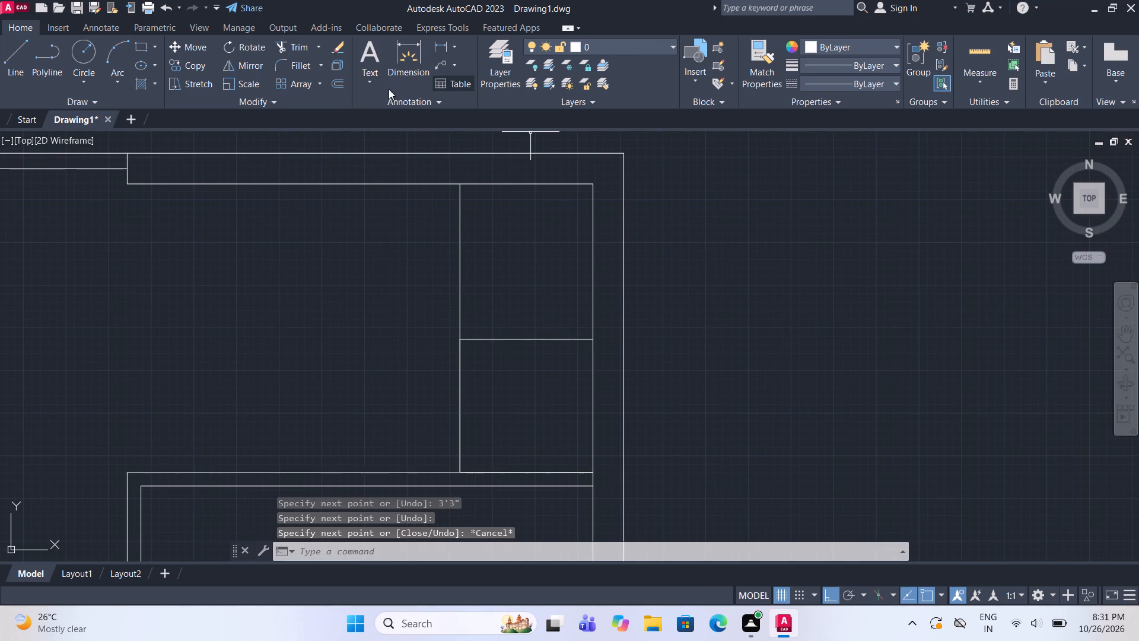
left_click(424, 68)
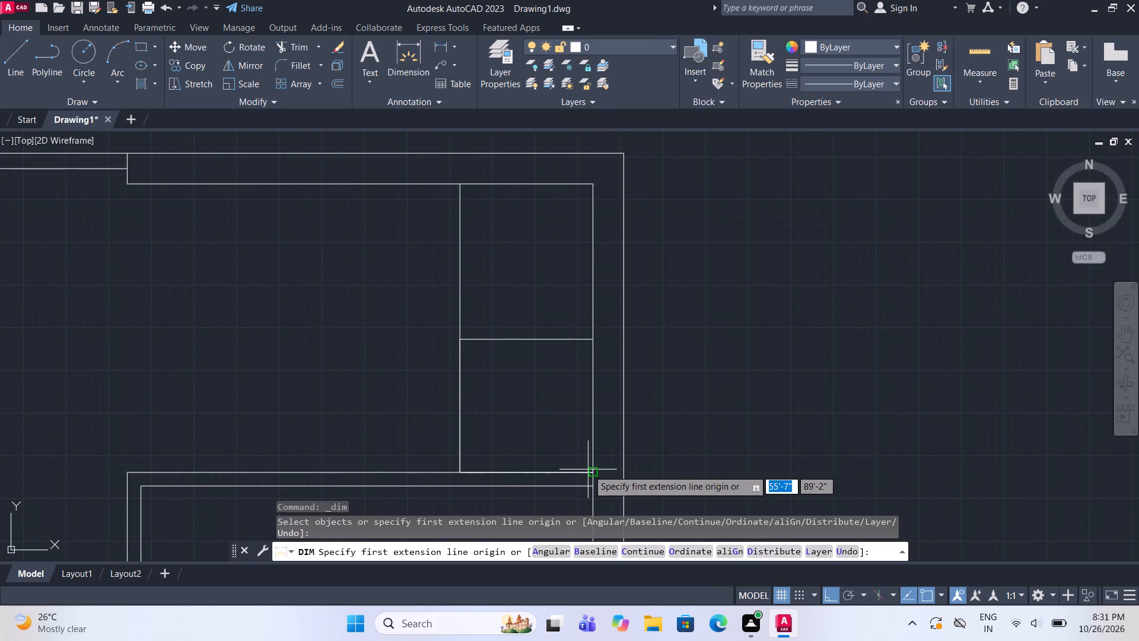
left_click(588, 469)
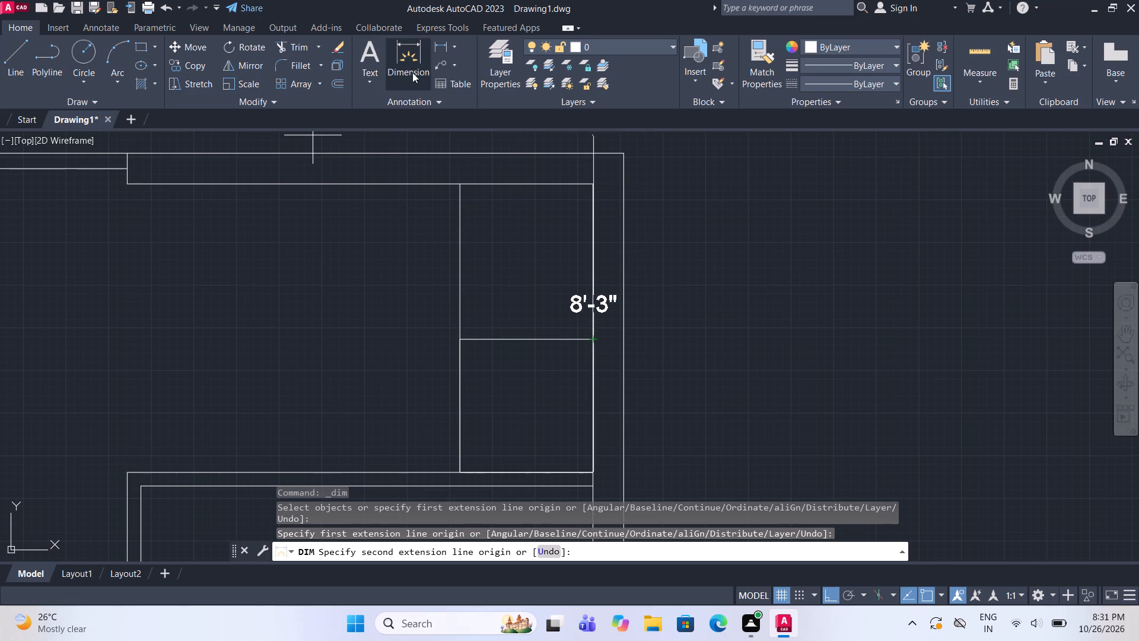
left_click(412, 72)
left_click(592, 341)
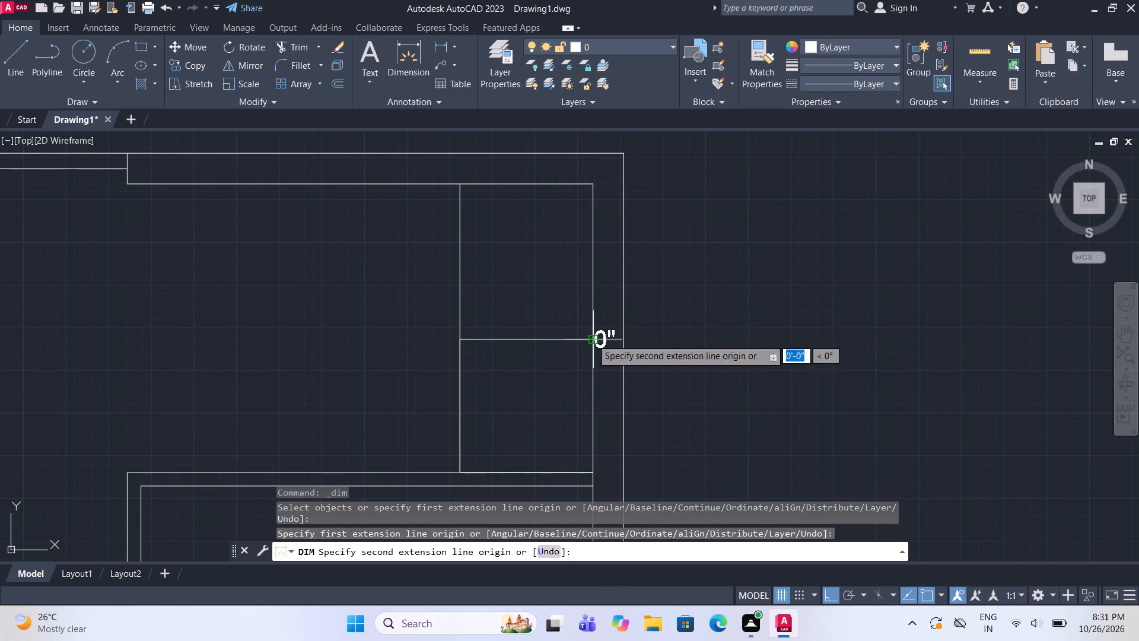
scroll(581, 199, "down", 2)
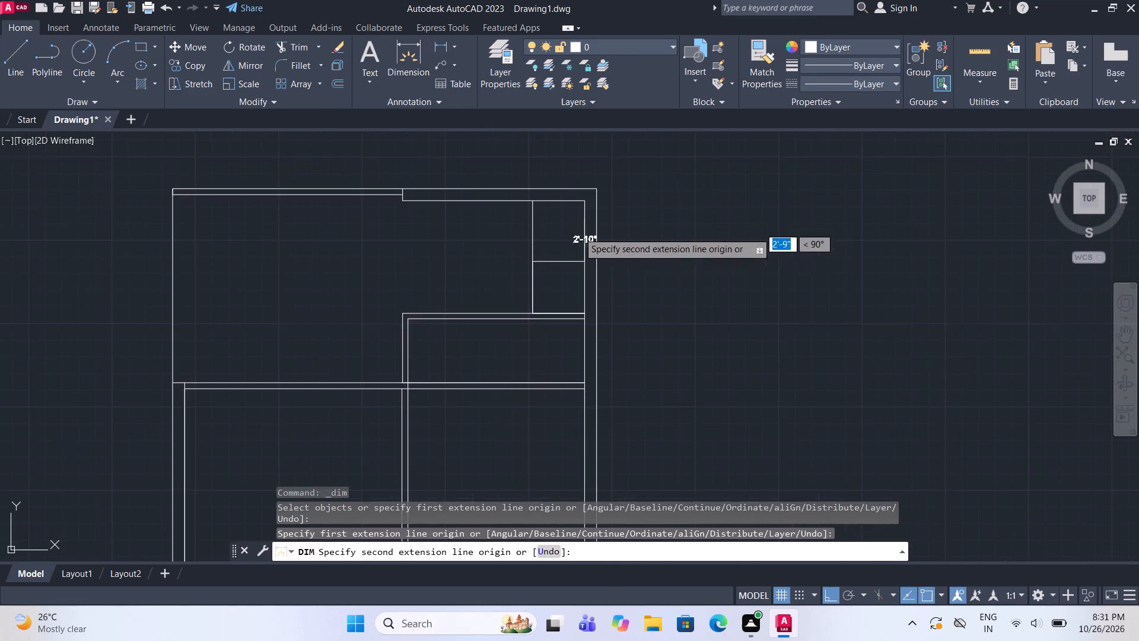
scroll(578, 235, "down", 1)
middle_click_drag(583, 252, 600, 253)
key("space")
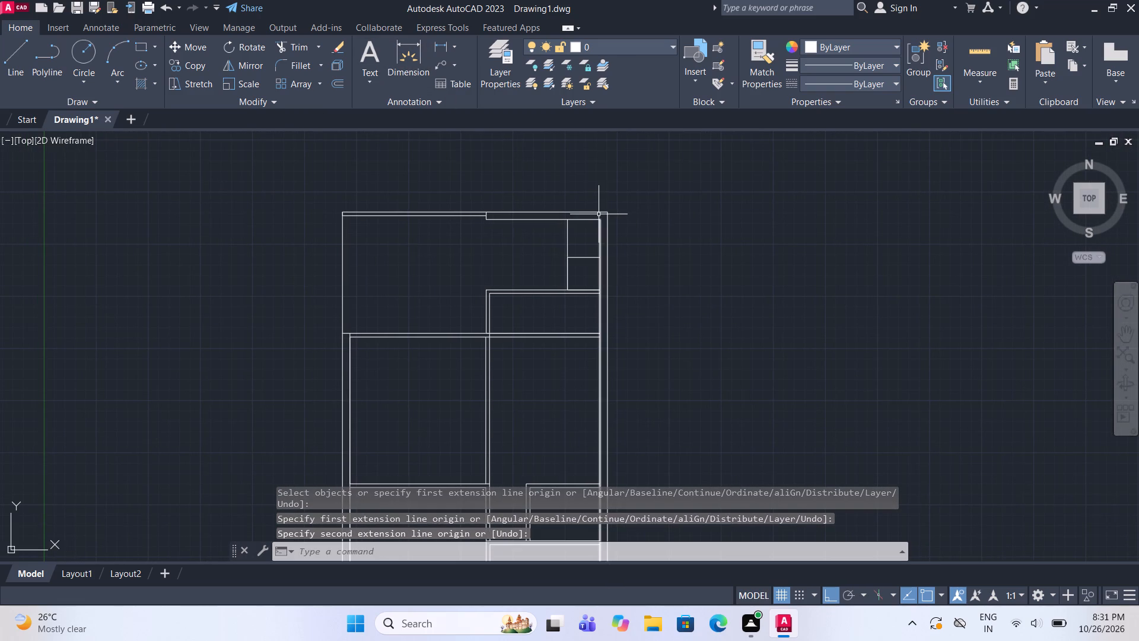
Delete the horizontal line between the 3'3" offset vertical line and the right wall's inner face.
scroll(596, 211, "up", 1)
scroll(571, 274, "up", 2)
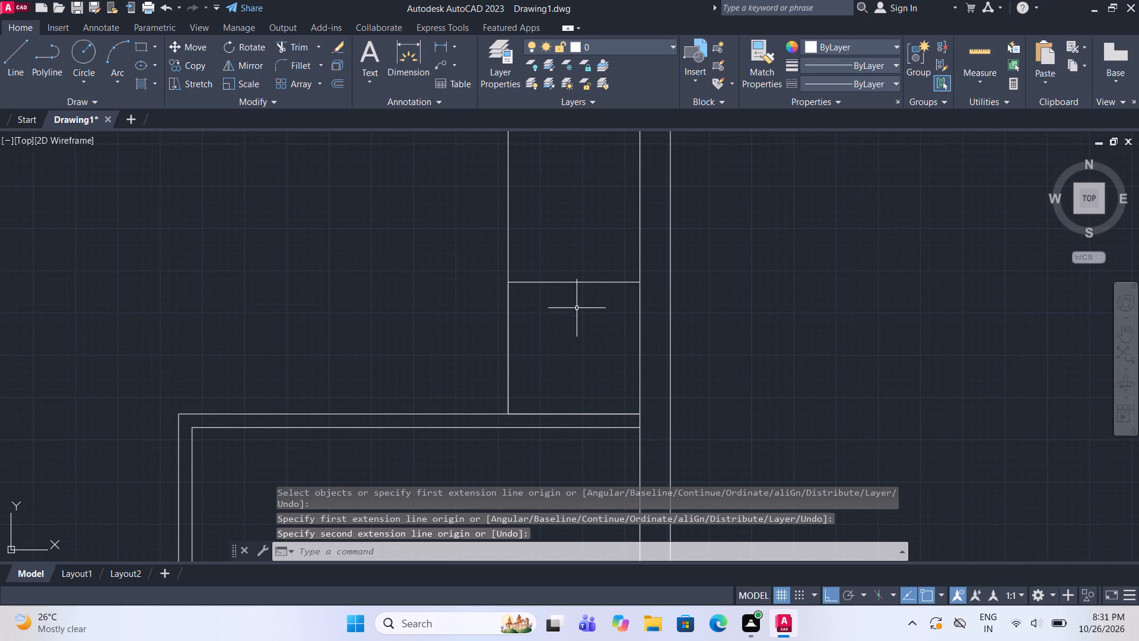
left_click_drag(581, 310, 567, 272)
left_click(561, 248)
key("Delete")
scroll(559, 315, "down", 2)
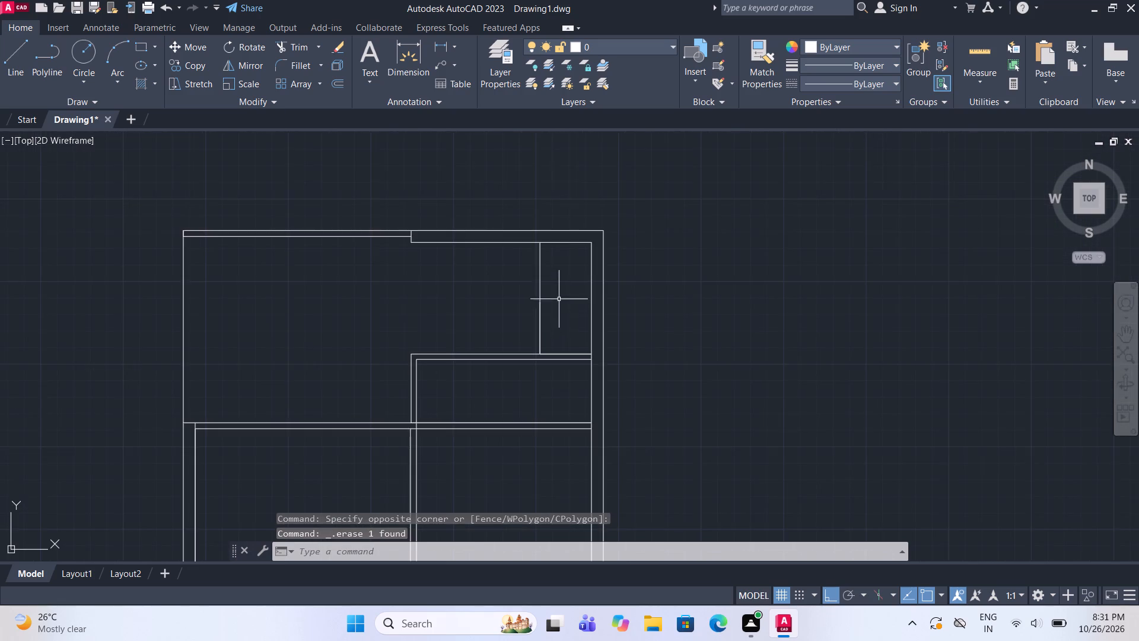
Draw a vertical line from the partition's upper face, near its left corner, up to the top wall's inner face.
scroll(559, 299, "up", 1)
left_click(10, 74)
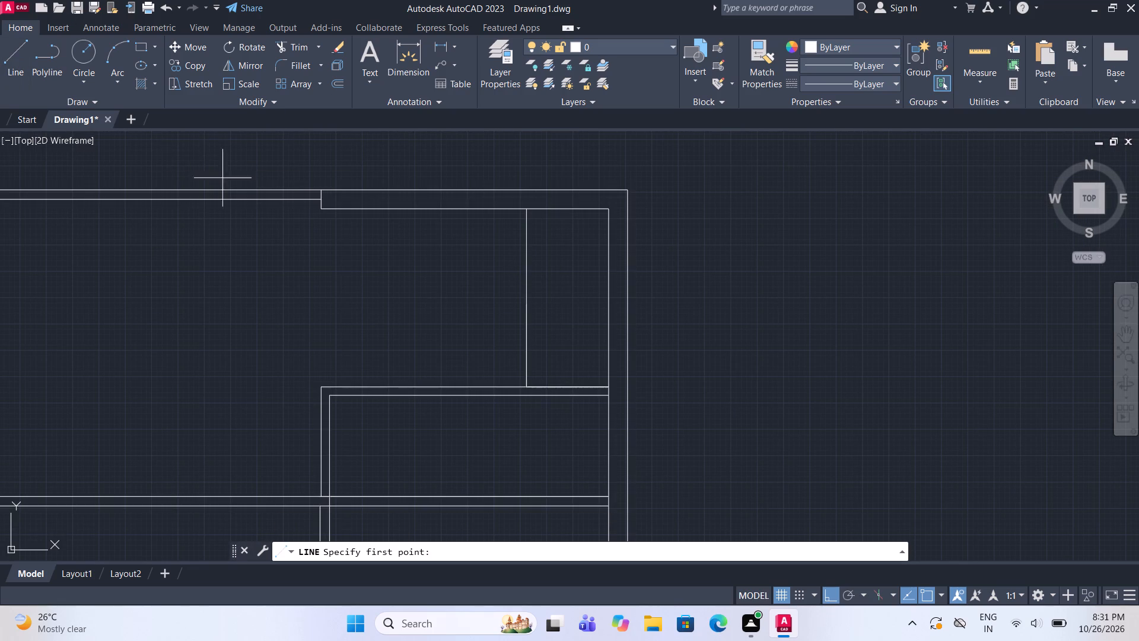
left_click(345, 386)
left_click(345, 214)
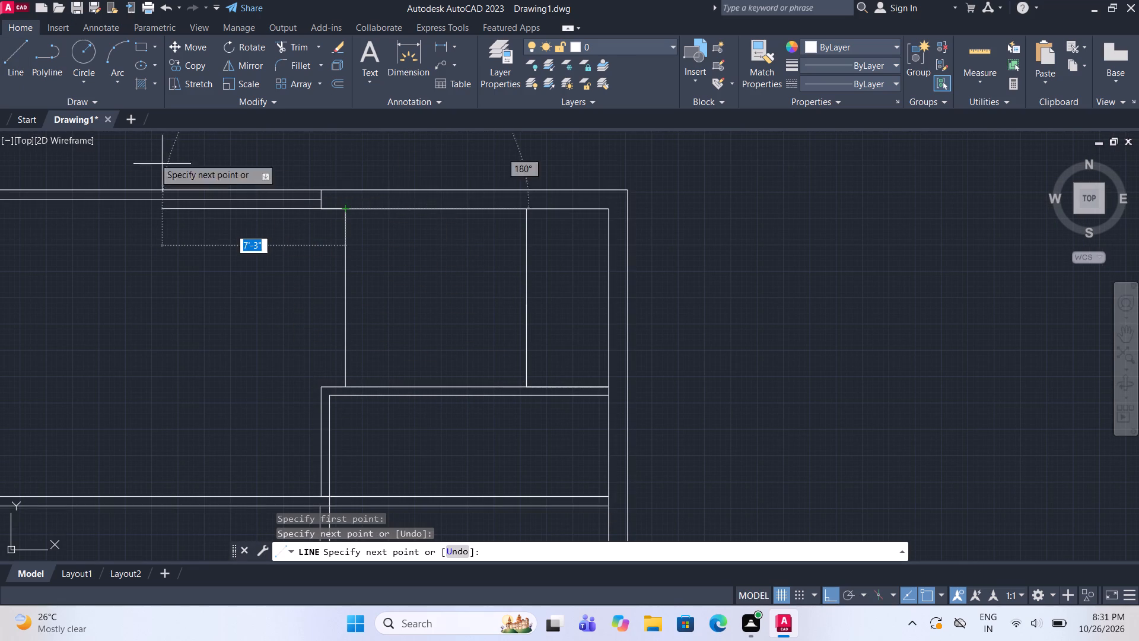
Draw a horizontal line from the new vertical line's midpoint to the right wall's inner face.
left_click(8, 58)
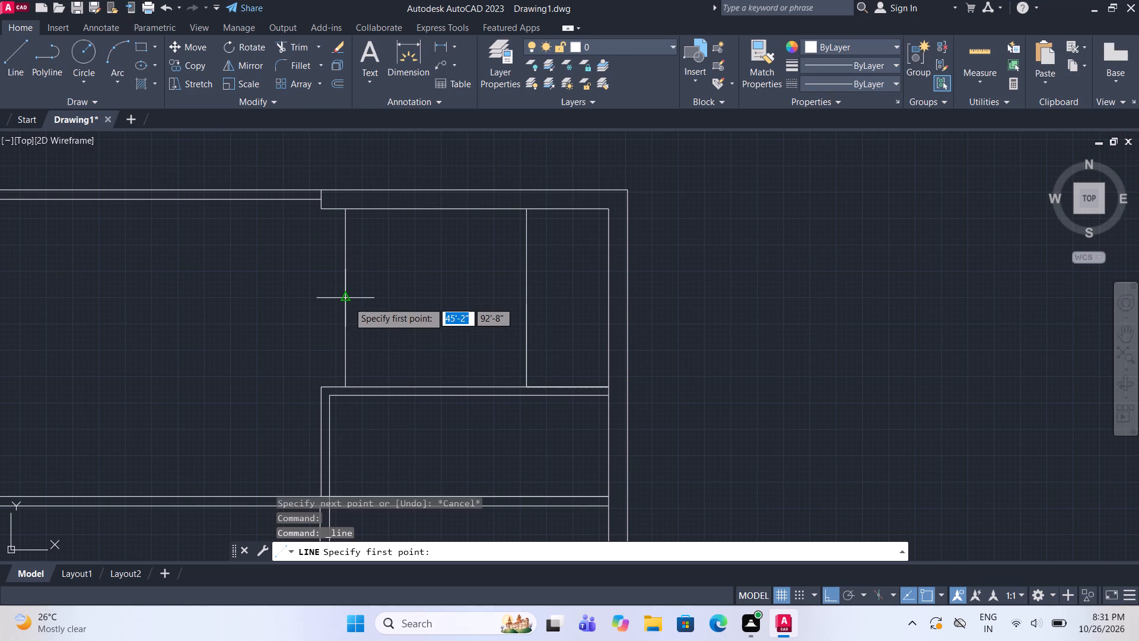
left_click(347, 300)
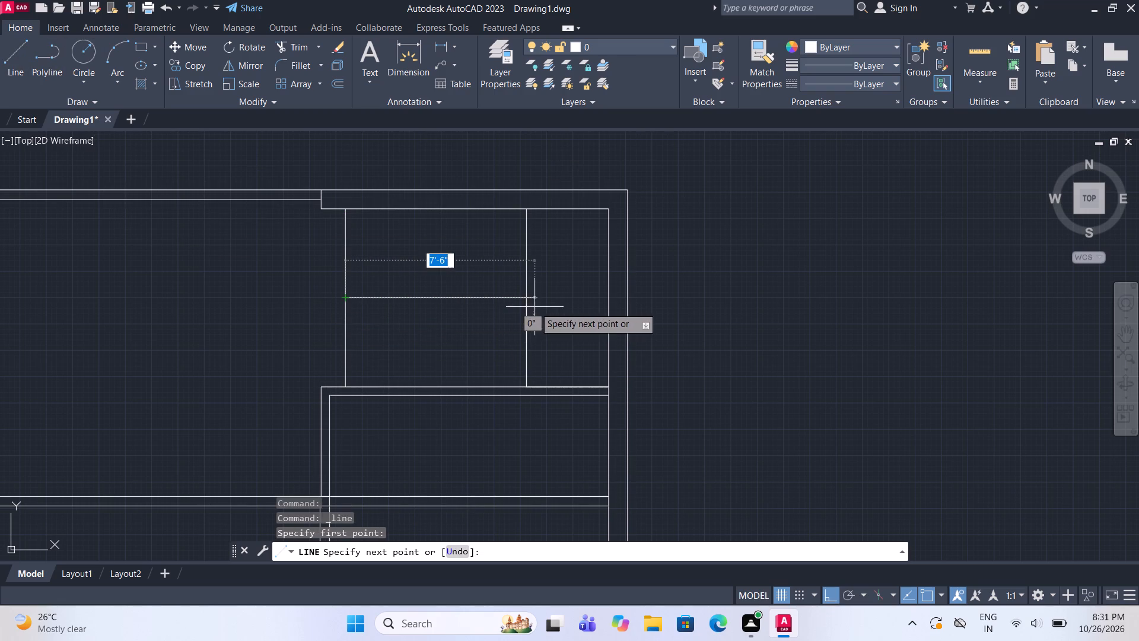
double_click(605, 300)
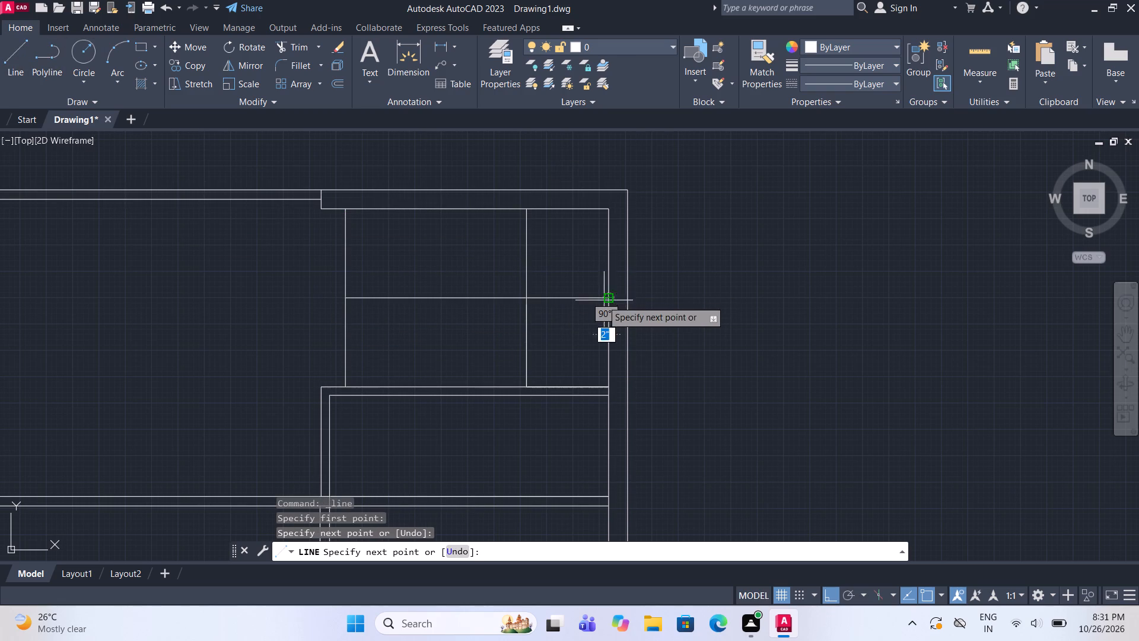
key("space")
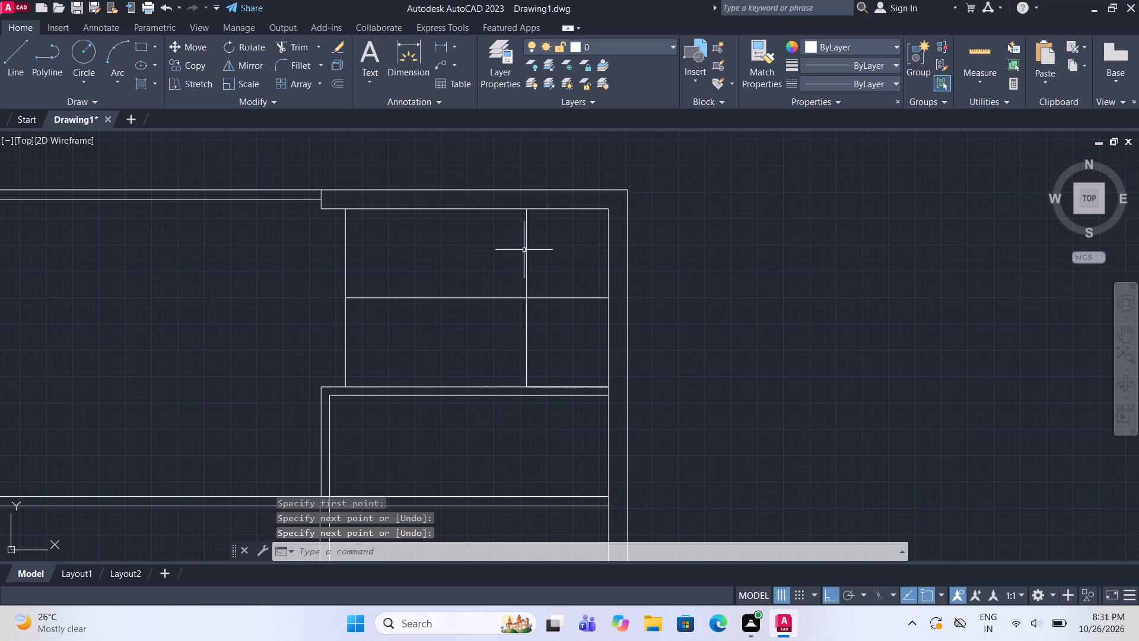
Offset the 3'3" strip's vertical line leftward four times in succession at 10" spacing to form stair treads.
left_click(528, 260)
left_click(333, 76)
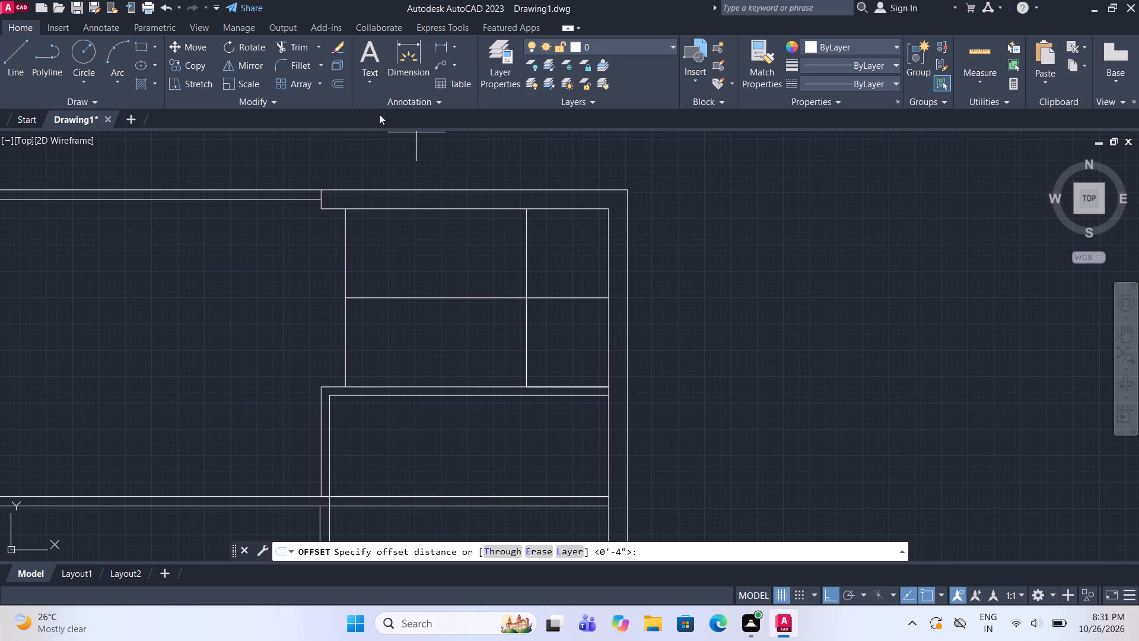
left_click(527, 271)
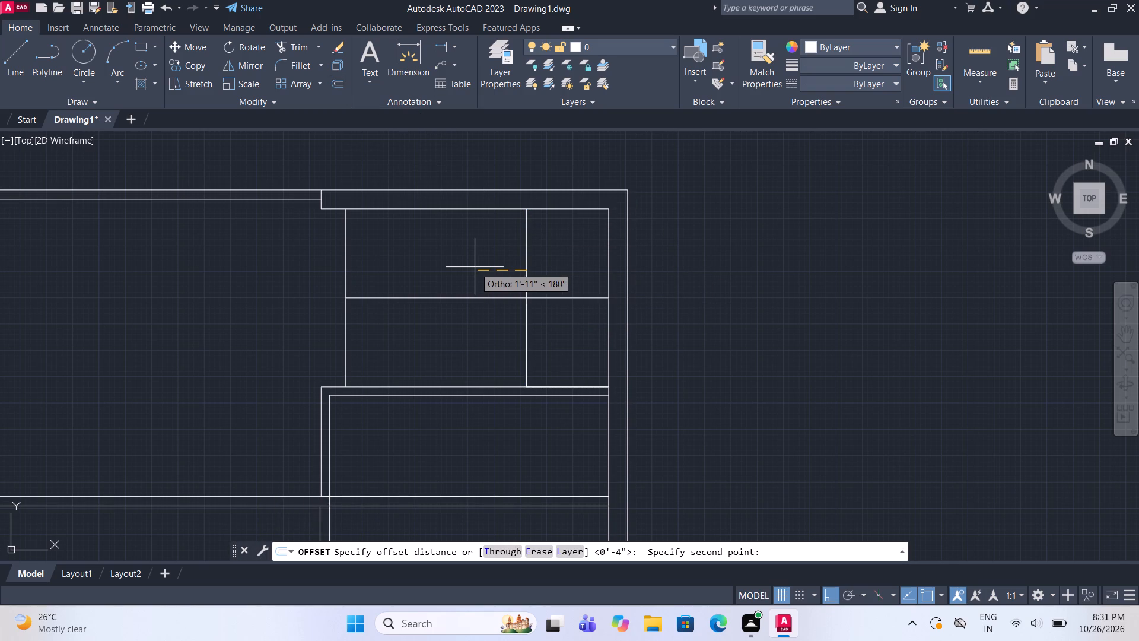
key("1")
type("0\"")
key("Return")
left_click(461, 251)
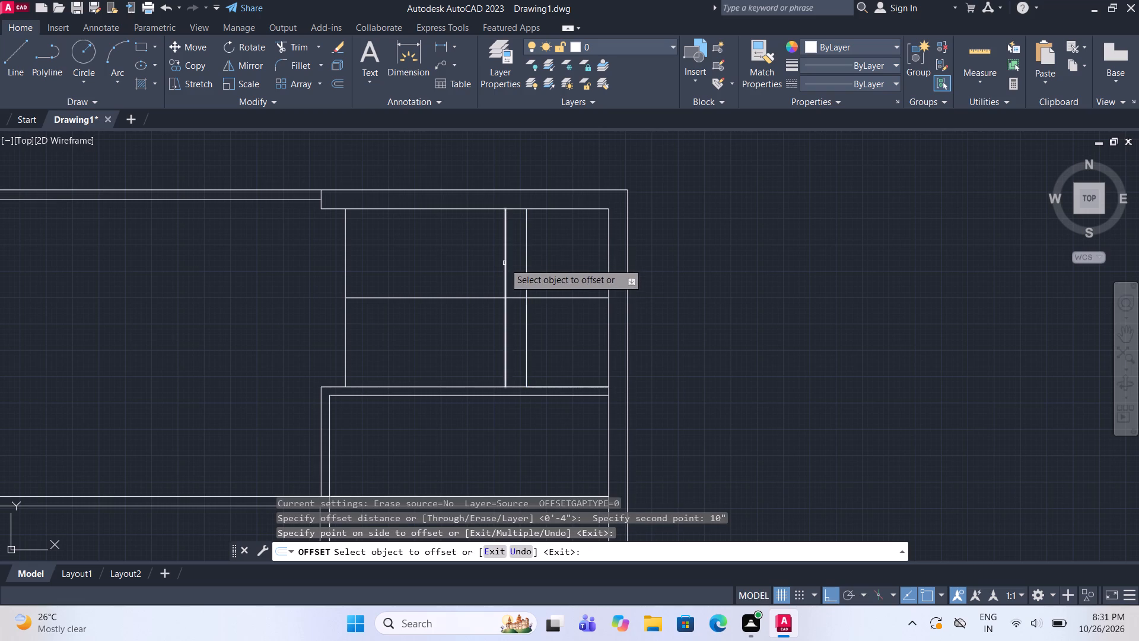
left_click(504, 263)
left_click(473, 264)
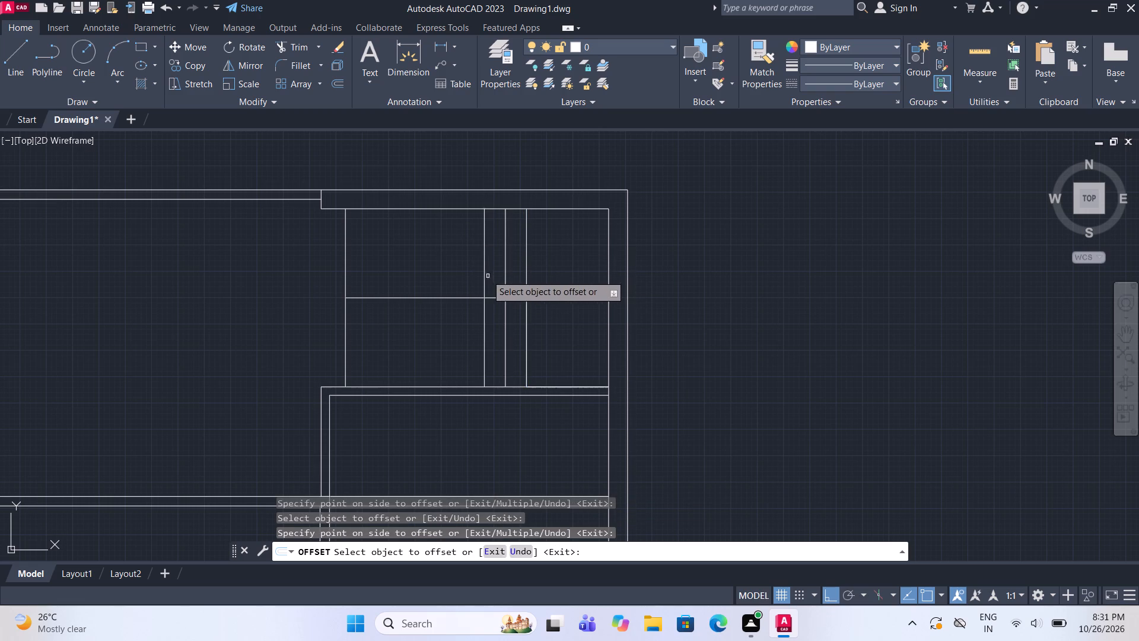
left_click(483, 274)
left_click(465, 262)
left_click(465, 271)
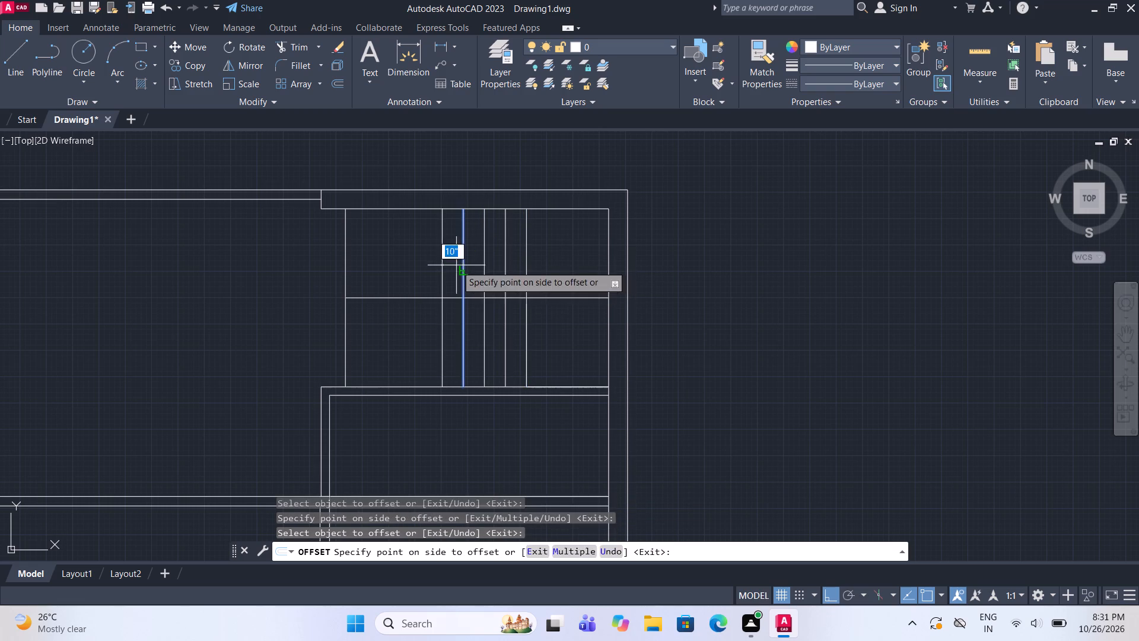
left_click(456, 265)
Continue the 10" tread offsets leftward with four more vertical lines, stopping just short of the left guide line.
double_click(443, 283)
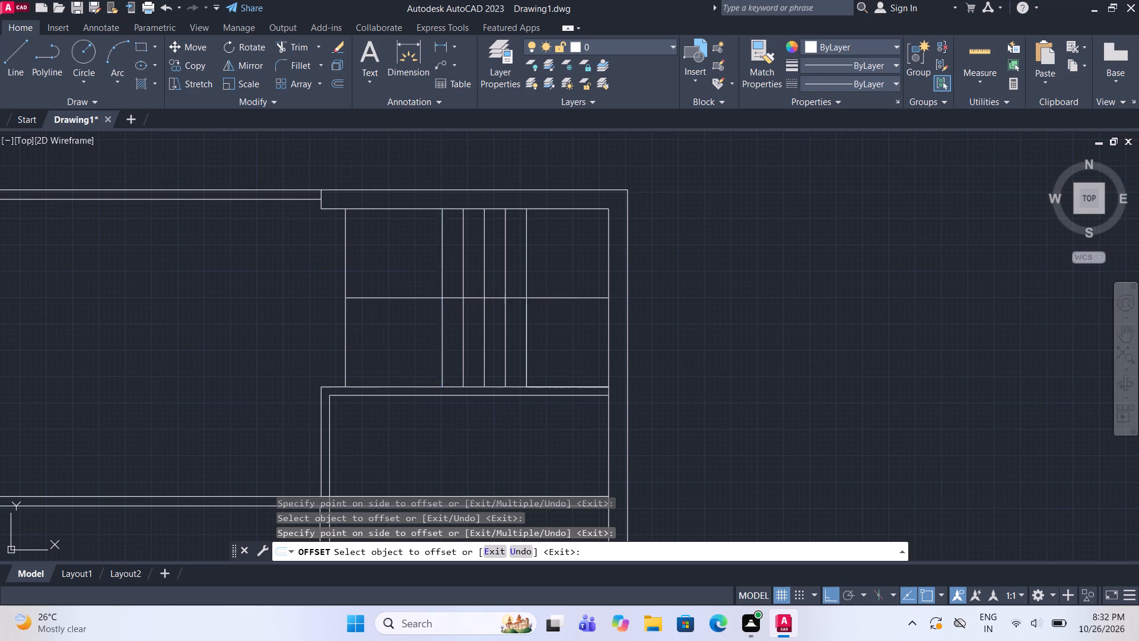
left_click(439, 277)
left_click(421, 287)
left_click(402, 268)
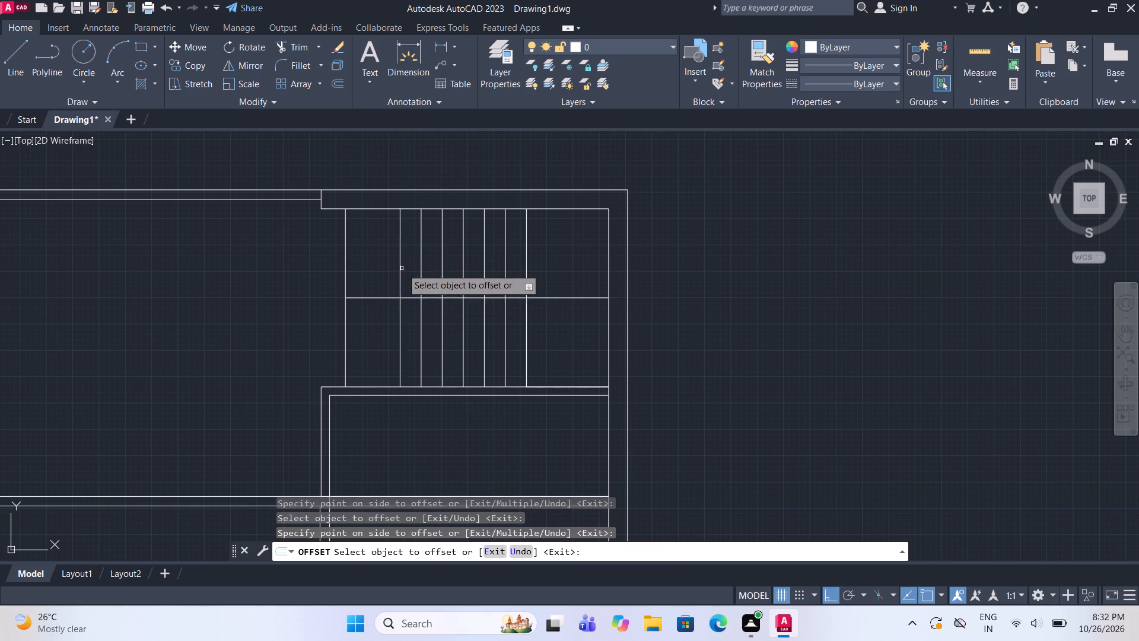
left_click(402, 275)
left_click(368, 270)
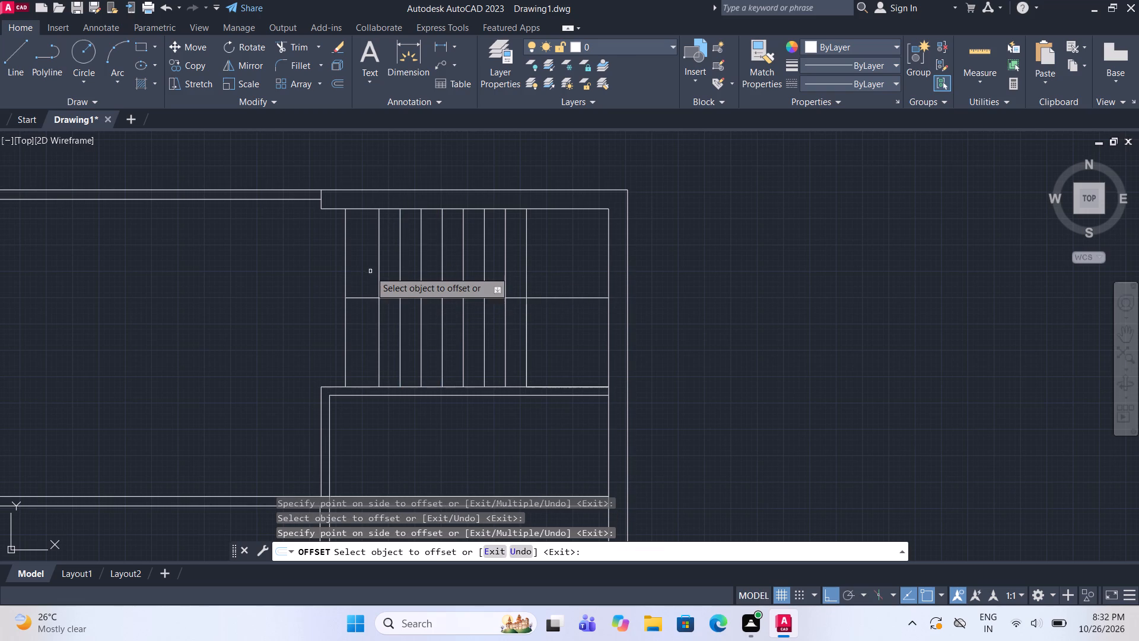
left_click(380, 278)
left_click(368, 267)
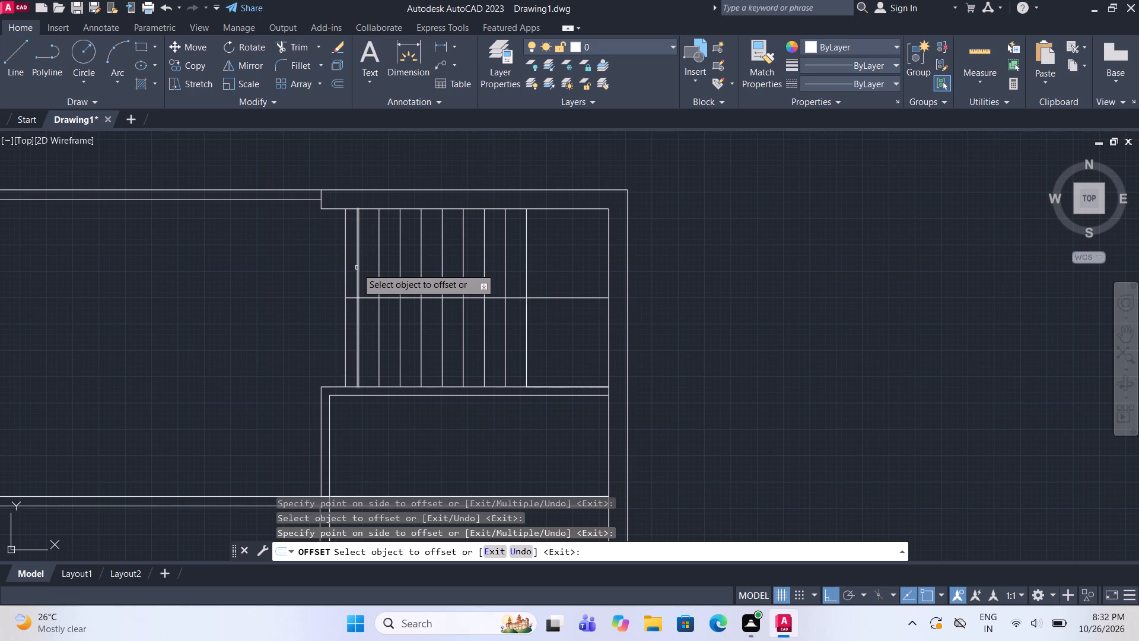
key("Escape")
Trim away the left vertical guide line and the horizontal centre line's stub beyond the leftmost tread.
left_click(304, 42)
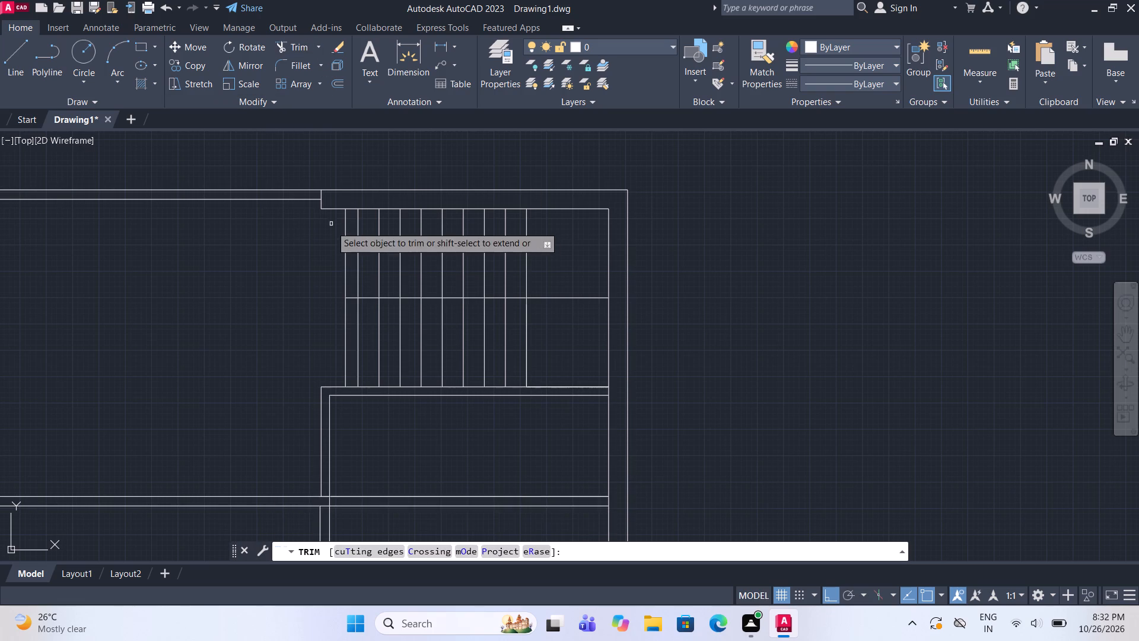
scroll(330, 253, "up", 3)
left_click_drag(343, 288, 364, 449)
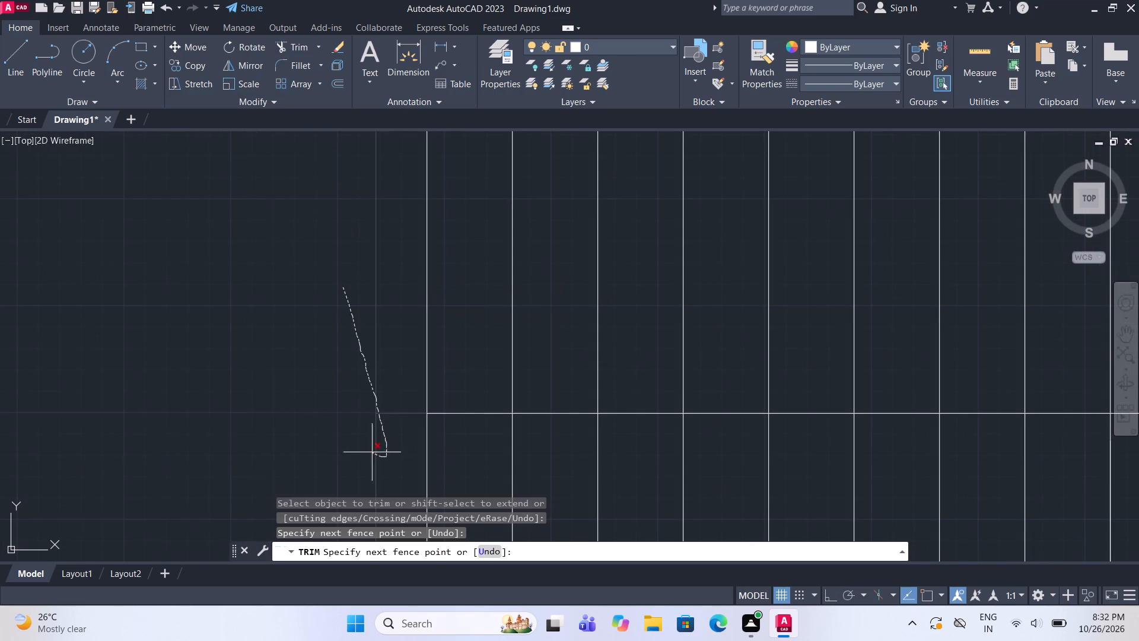
left_click_drag(364, 449, 345, 437)
scroll(390, 348, "down", 5)
middle_click_drag(454, 318, 445, 312)
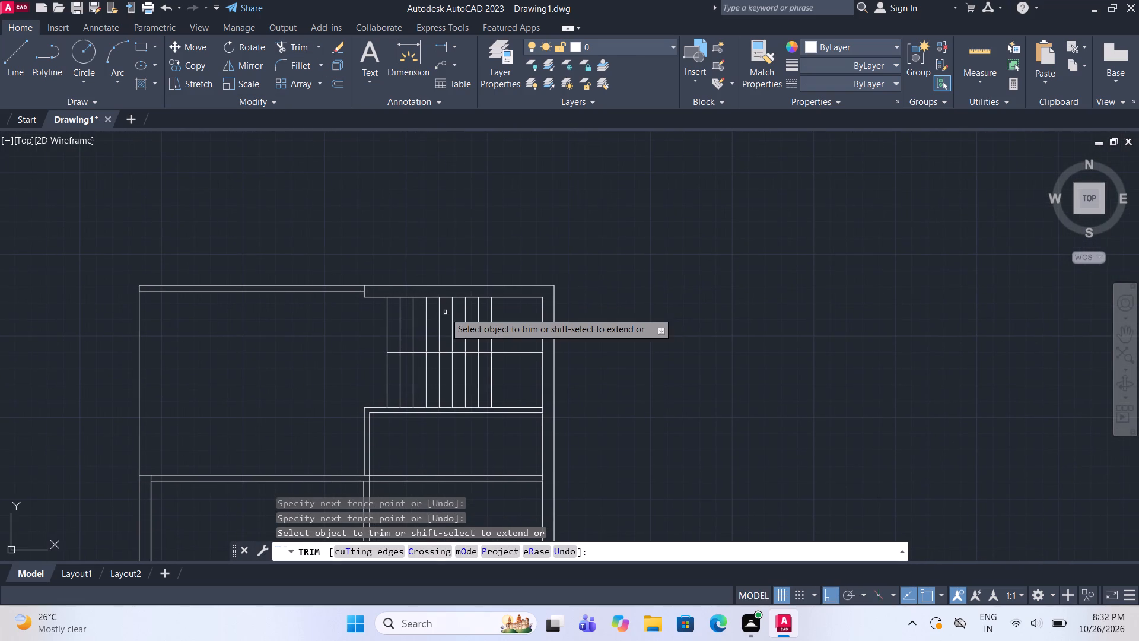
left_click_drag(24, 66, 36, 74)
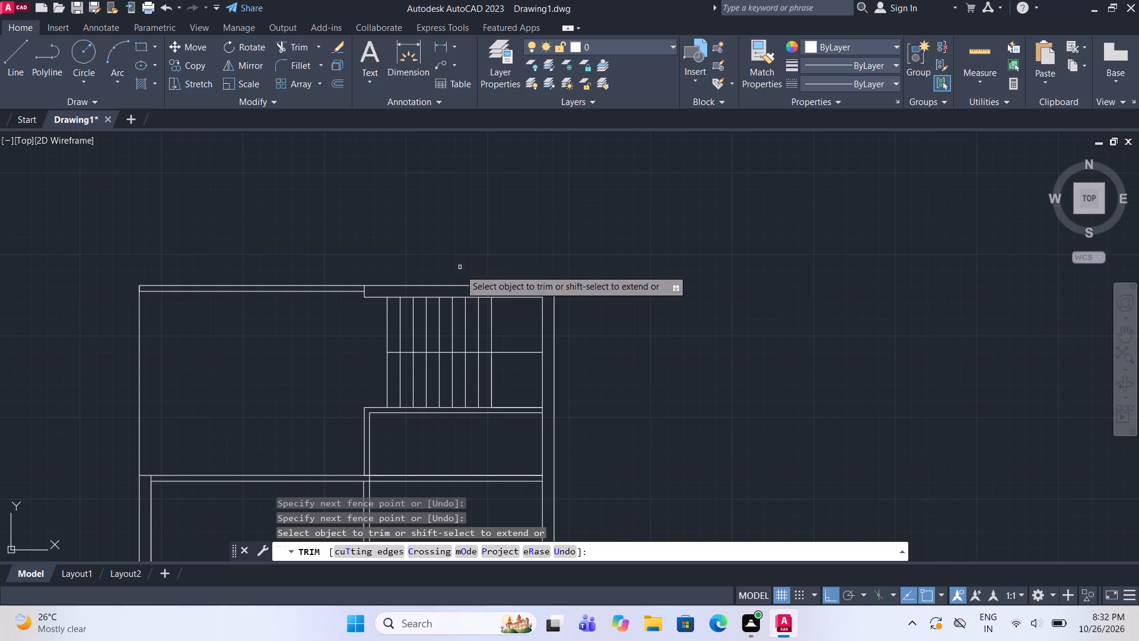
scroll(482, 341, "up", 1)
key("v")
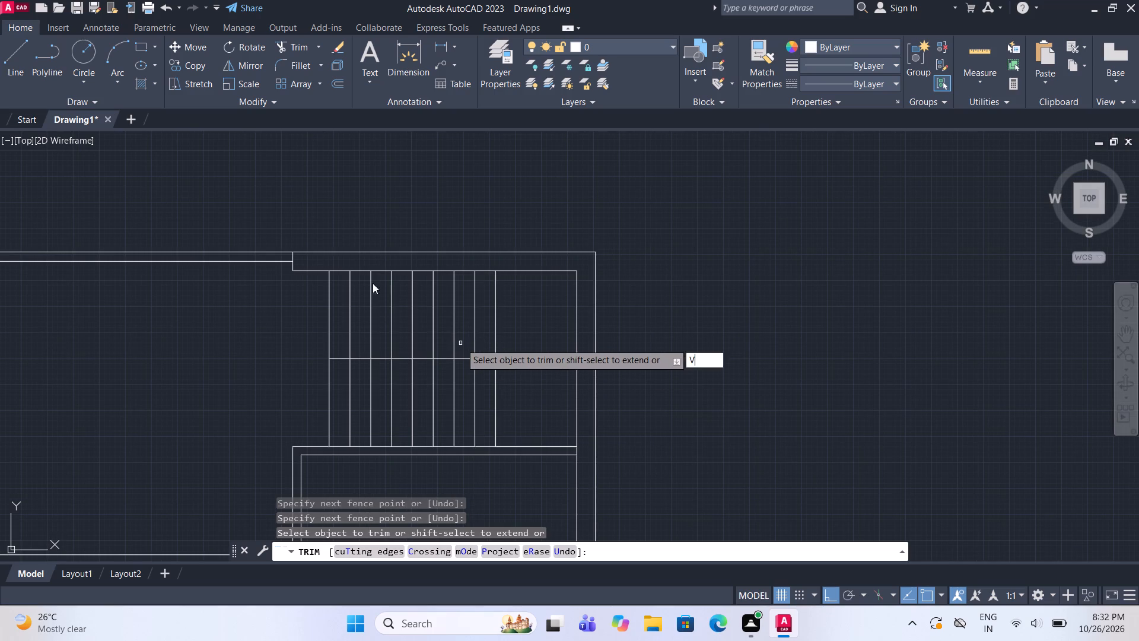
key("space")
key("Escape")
Draw two diagonals from the centre line's junction with the rightmost tread line to the landing's upper and lower outer corners.
left_click(23, 37)
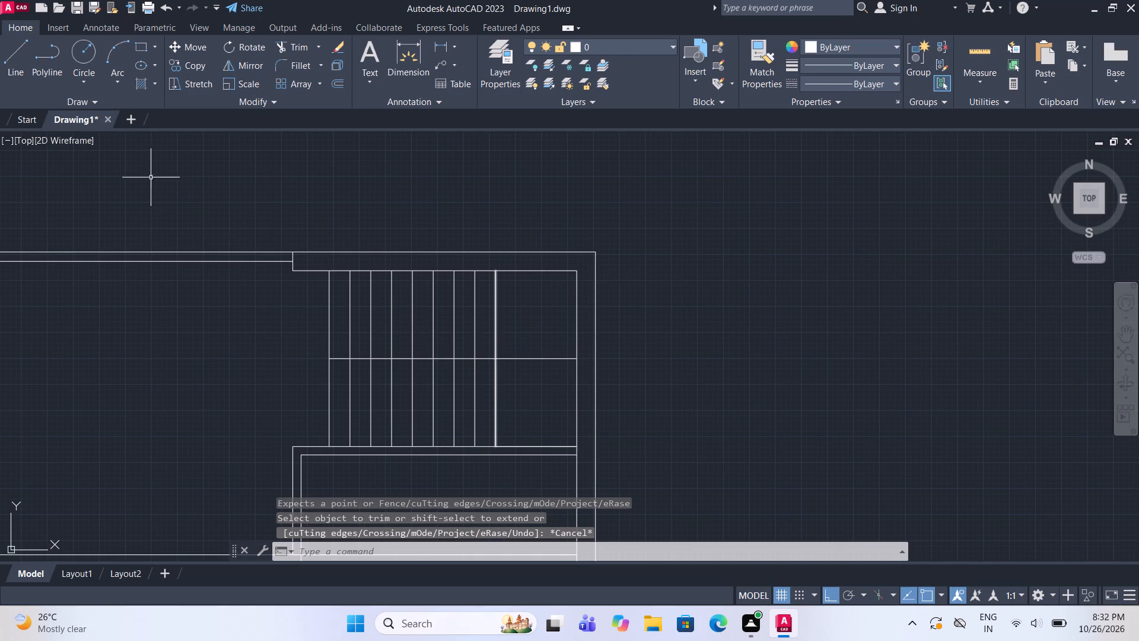
left_click(15, 60)
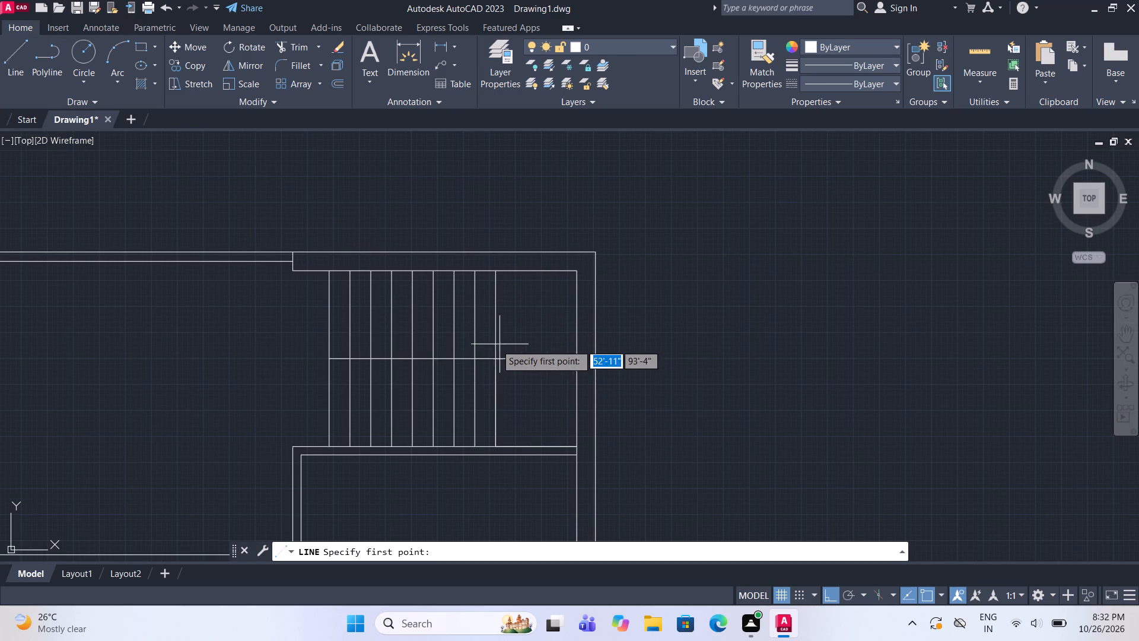
left_click(497, 356)
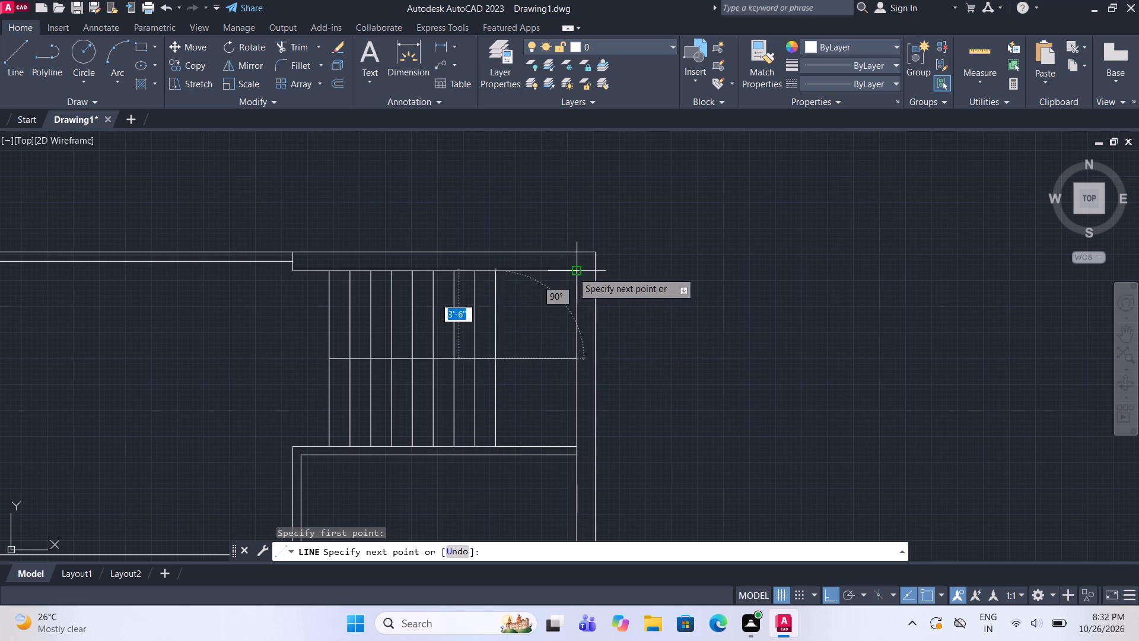
left_click(572, 272)
left_click(9, 52)
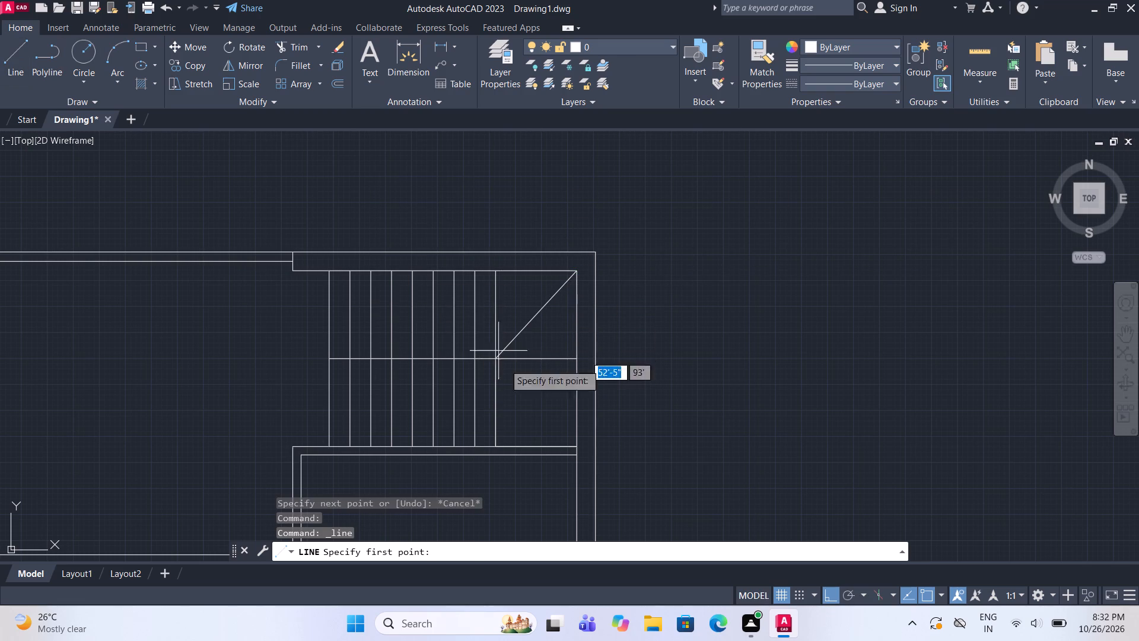
left_click(492, 360)
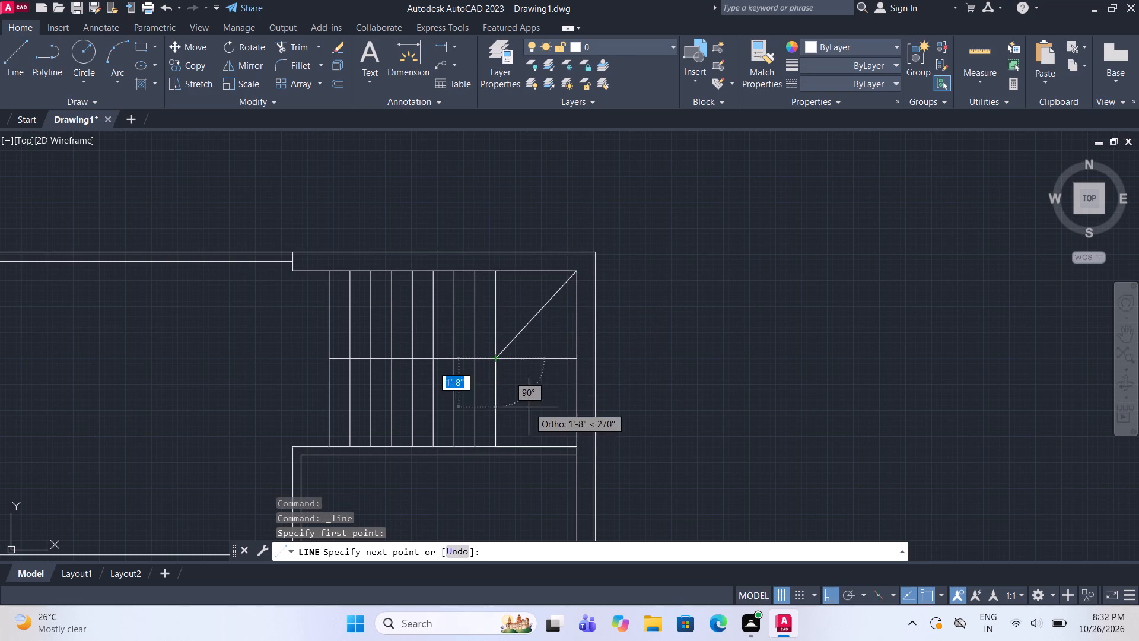
double_click(571, 445)
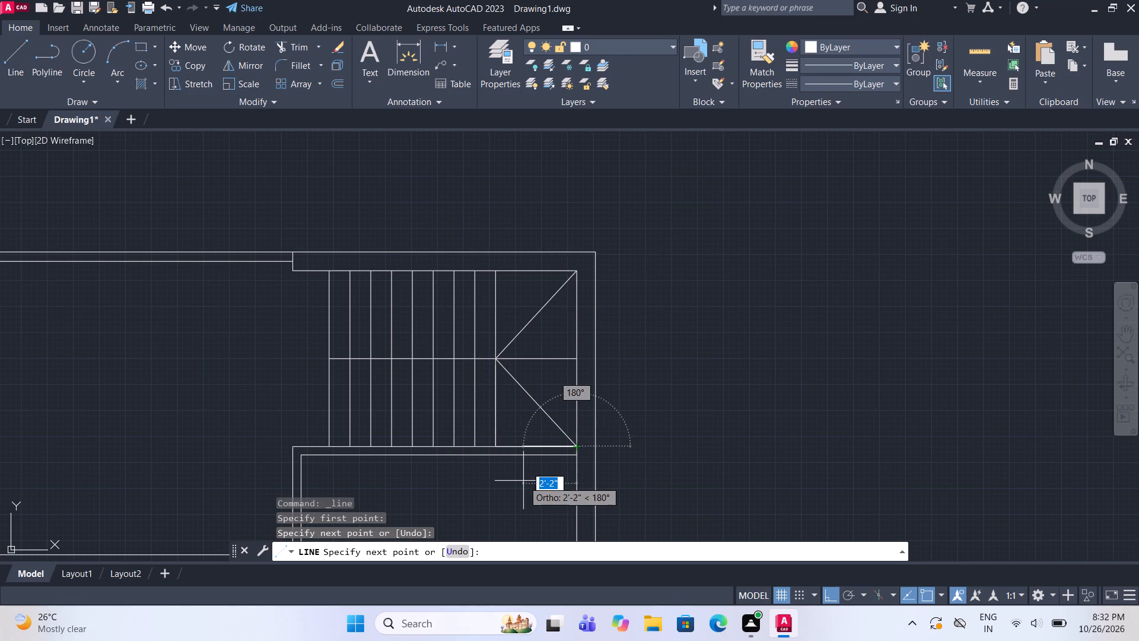
key("Escape")
Draw the stair direction line about 8'6" right from mid-height of the leftmost tread's upper half, continuing down across the centre line.
left_click(12, 56)
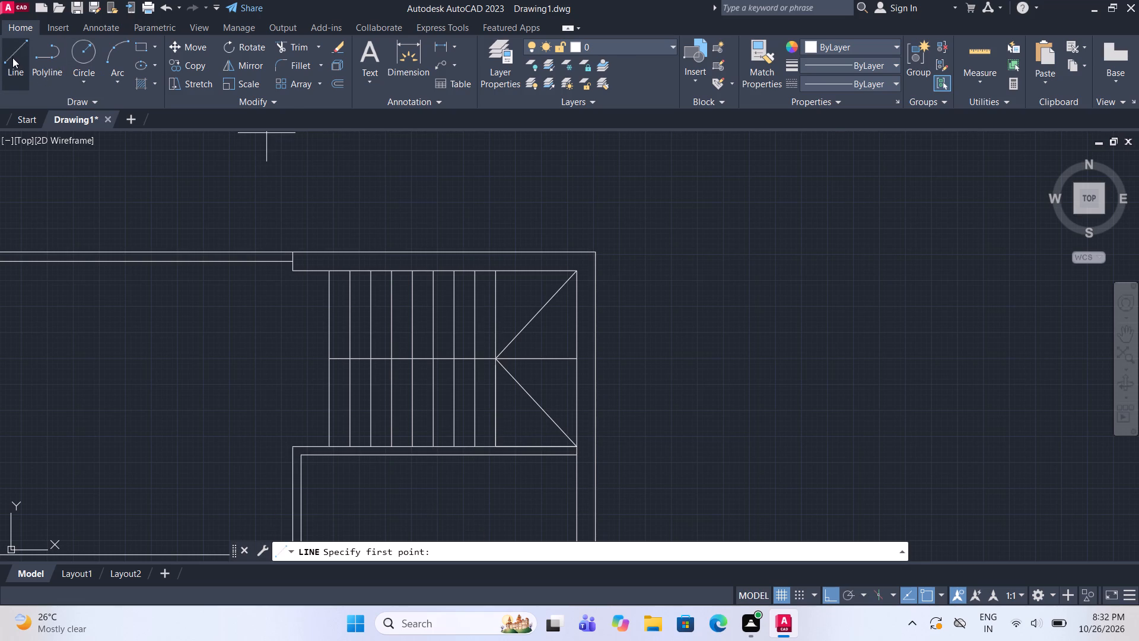
left_click(330, 314)
scroll(529, 316, "up", 2)
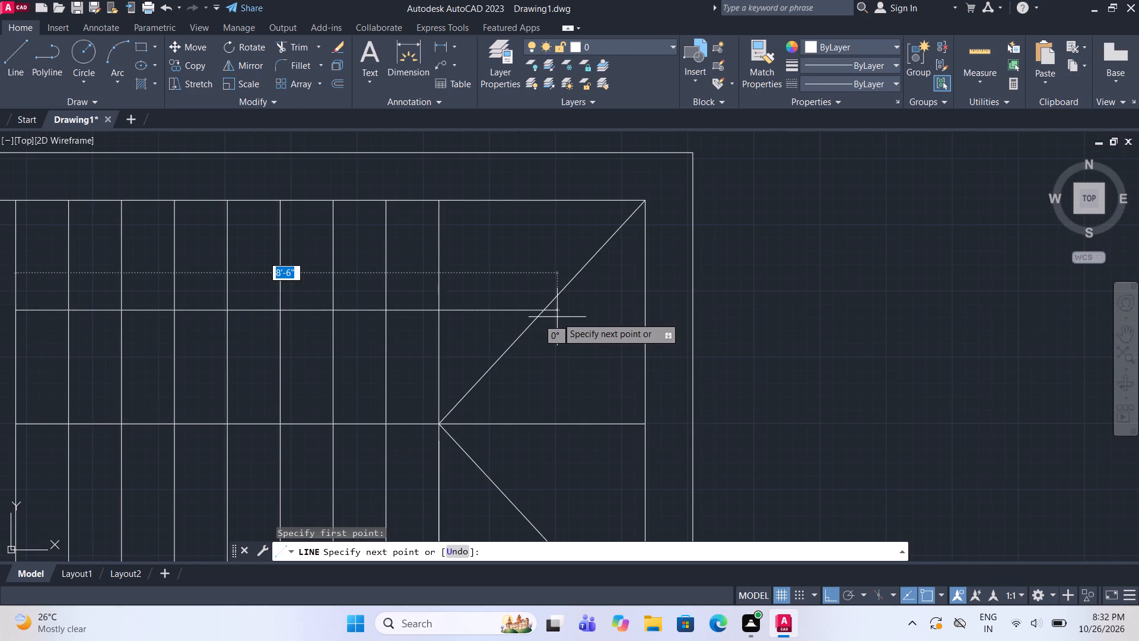
left_click(557, 317)
scroll(558, 328, "down", 1)
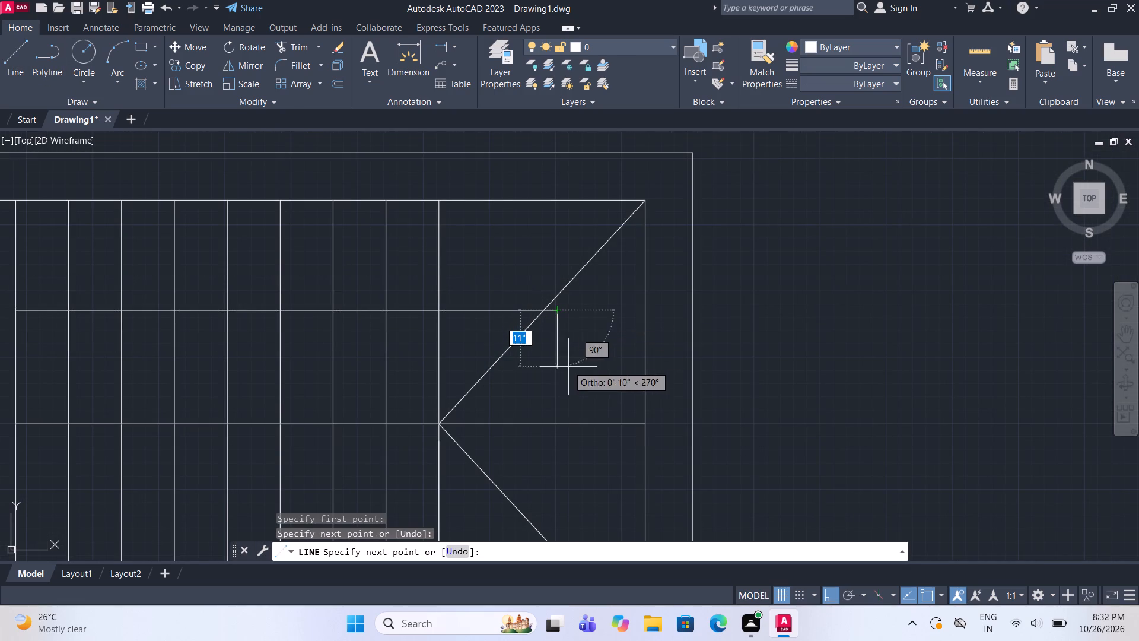
middle_click_drag(568, 399, 568, 286)
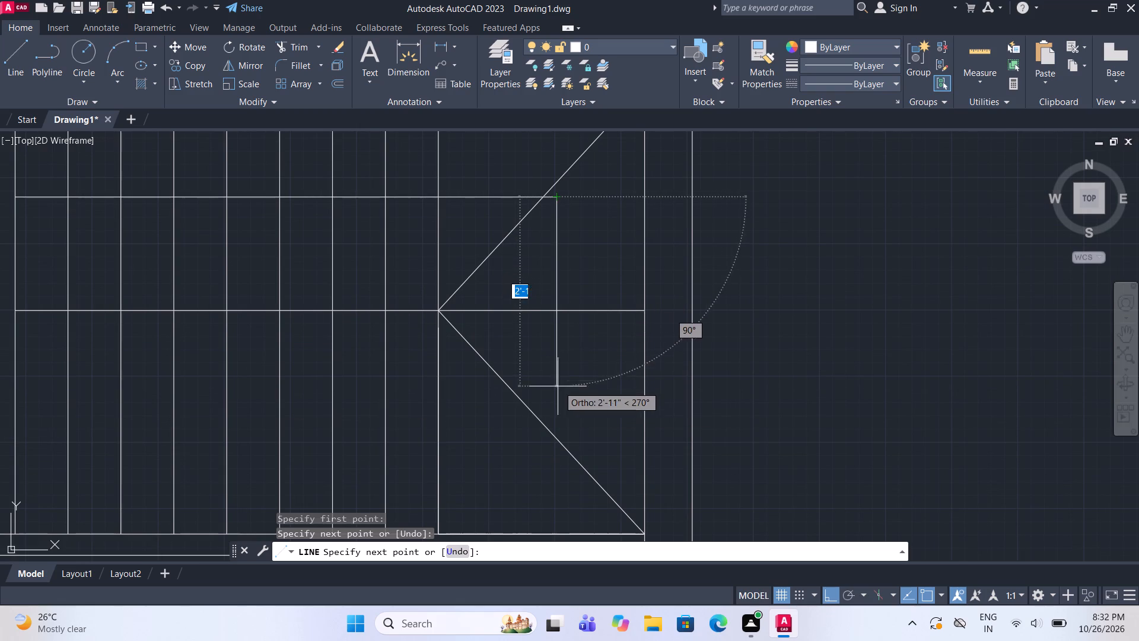
left_click(557, 415)
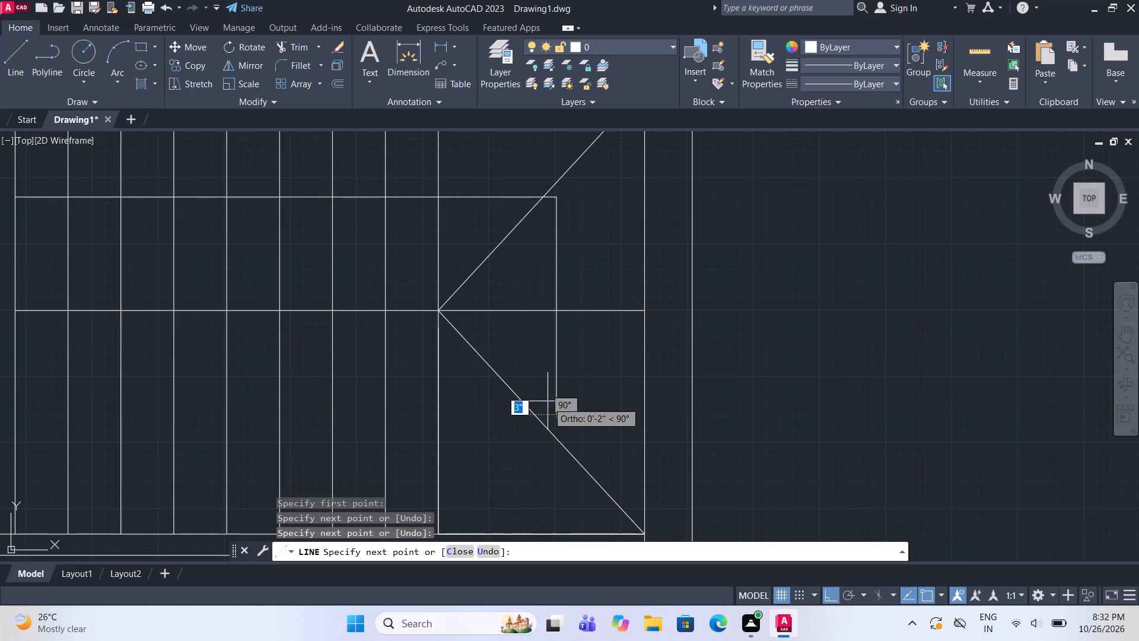
With ortho off, add a short oblique arrowhead stroke up and left from the direction line's lower end.
scroll(548, 401, "up", 3)
key("F8")
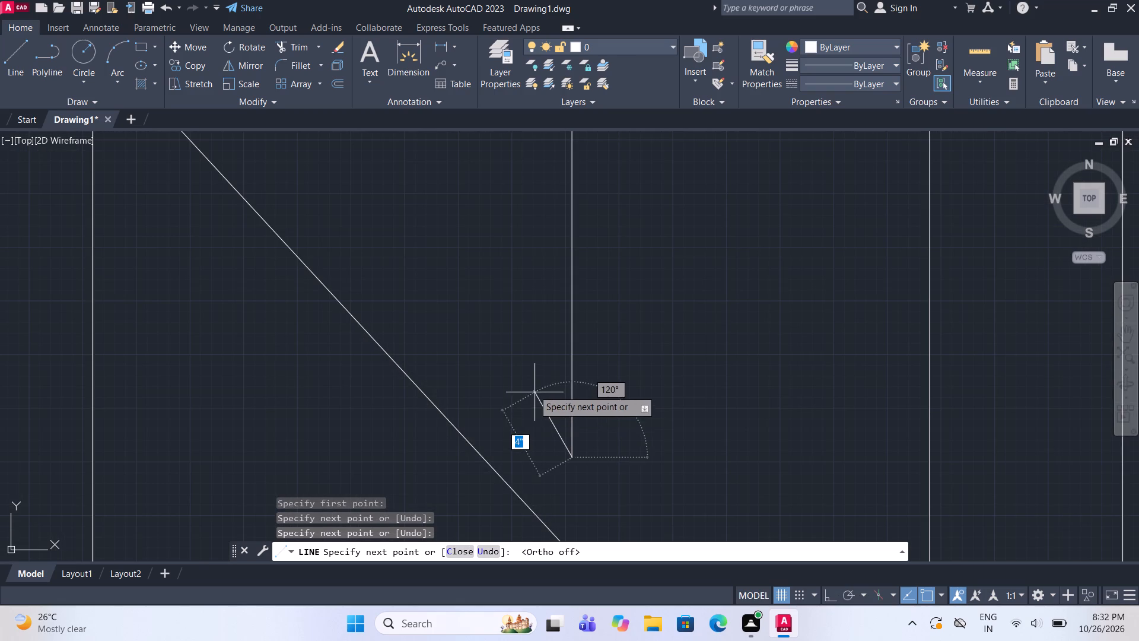
left_click(473, 362)
scroll(474, 362, "down", 3)
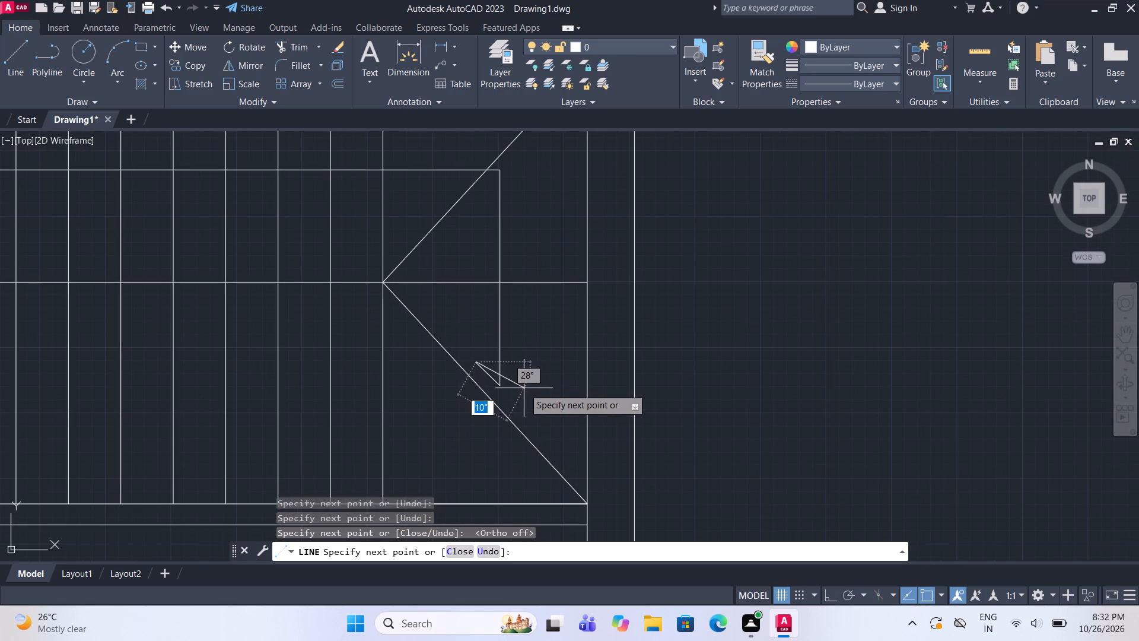
key("space")
Mirror the oblique arrowhead stroke about the vertical stair direction line with ortho on, keeping the original stroke.
scroll(489, 372, "up", 1)
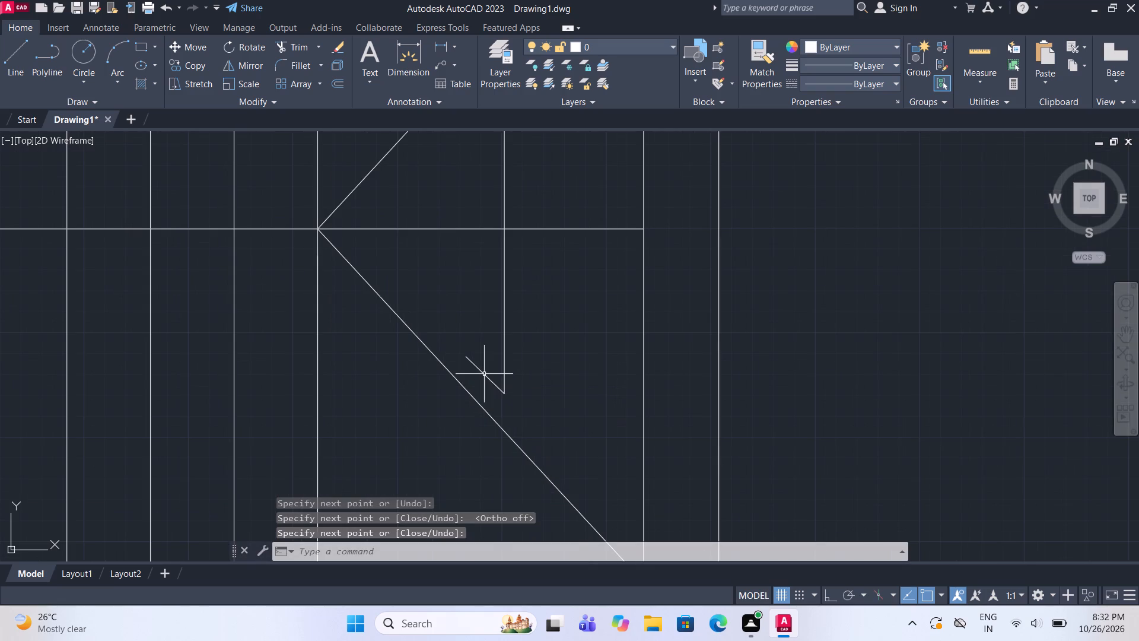
left_click(483, 375)
left_click(249, 66)
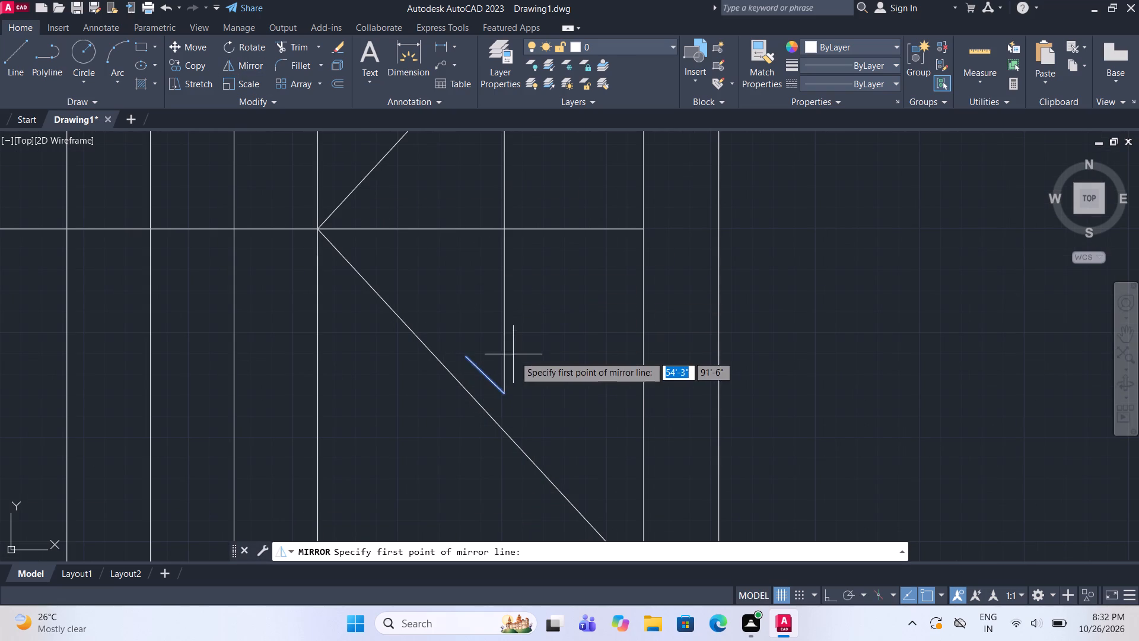
left_click(504, 391)
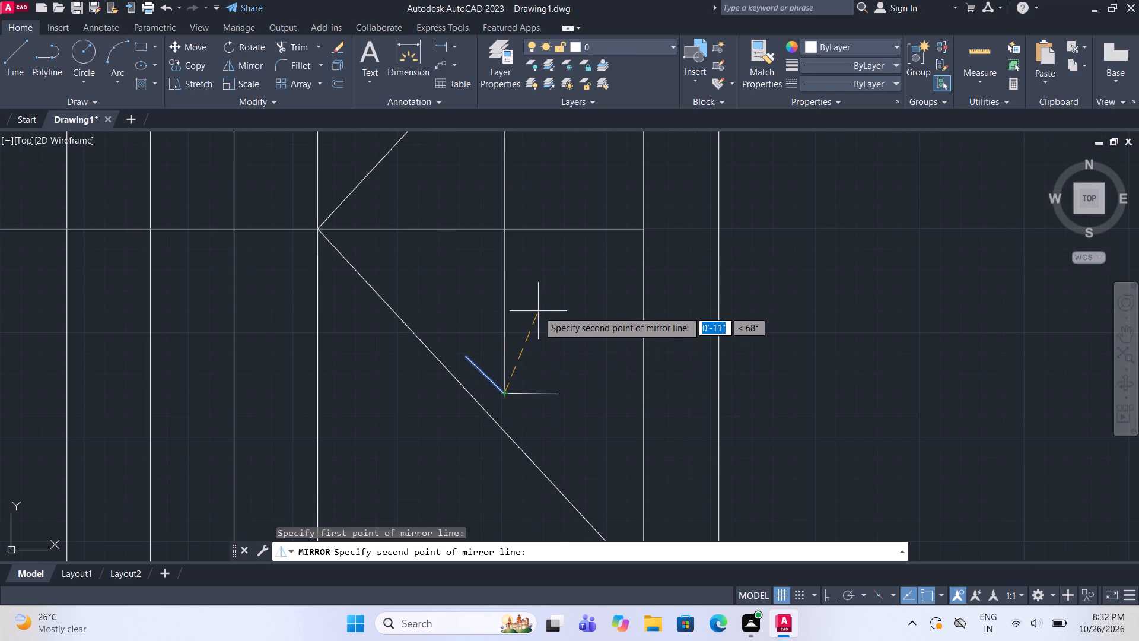
key("F8")
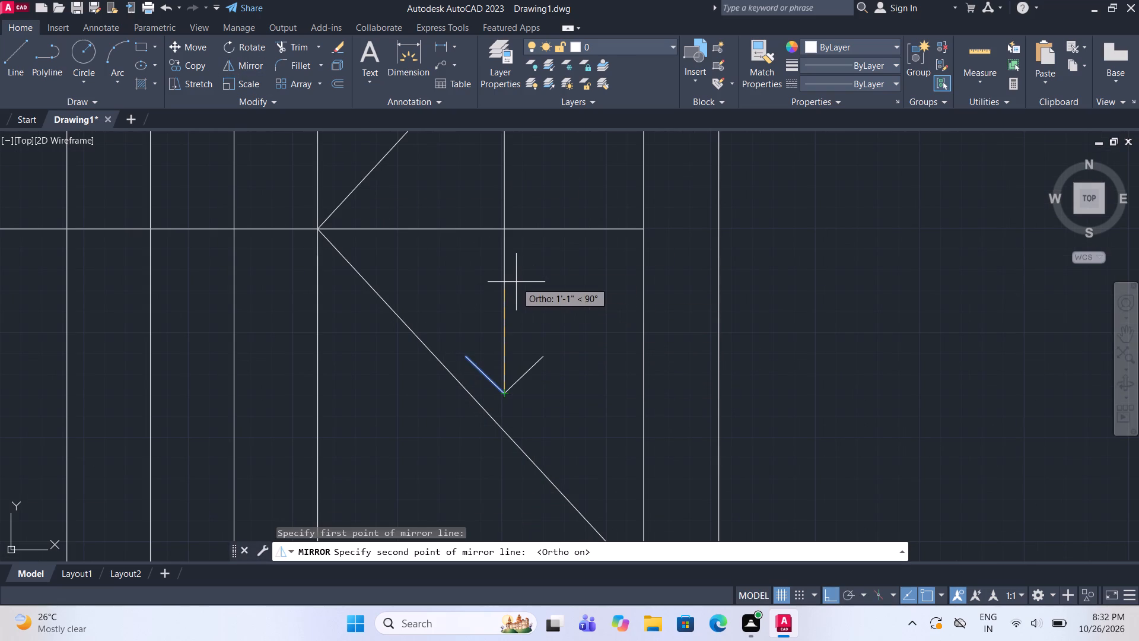
left_click(516, 282)
left_click_drag(551, 339, 516, 282)
Draw a horizontal line joining the upper ends of the two arrowhead strokes to close the triangle.
scroll(498, 328, "down", 1)
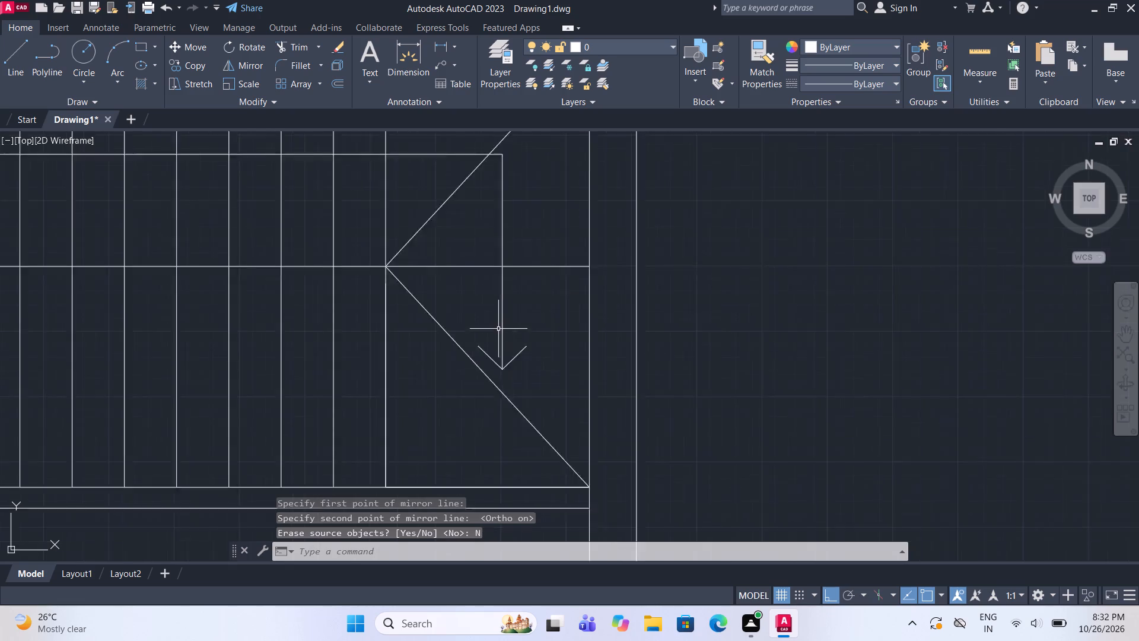
scroll(498, 330, "down", 3)
left_click(9, 46)
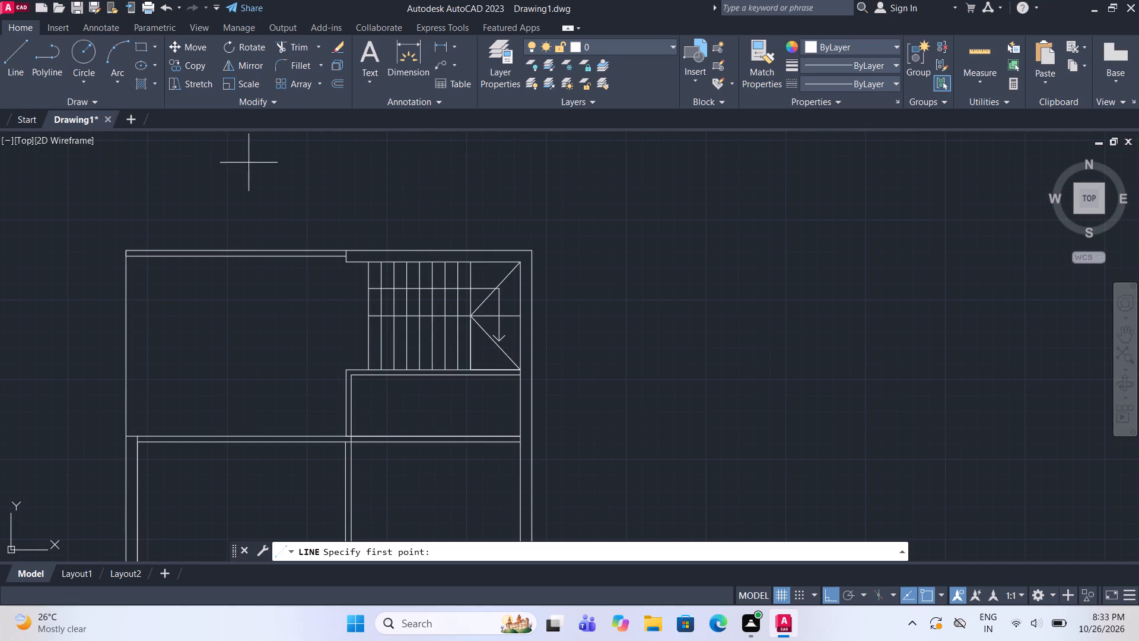
scroll(509, 308, "up", 4)
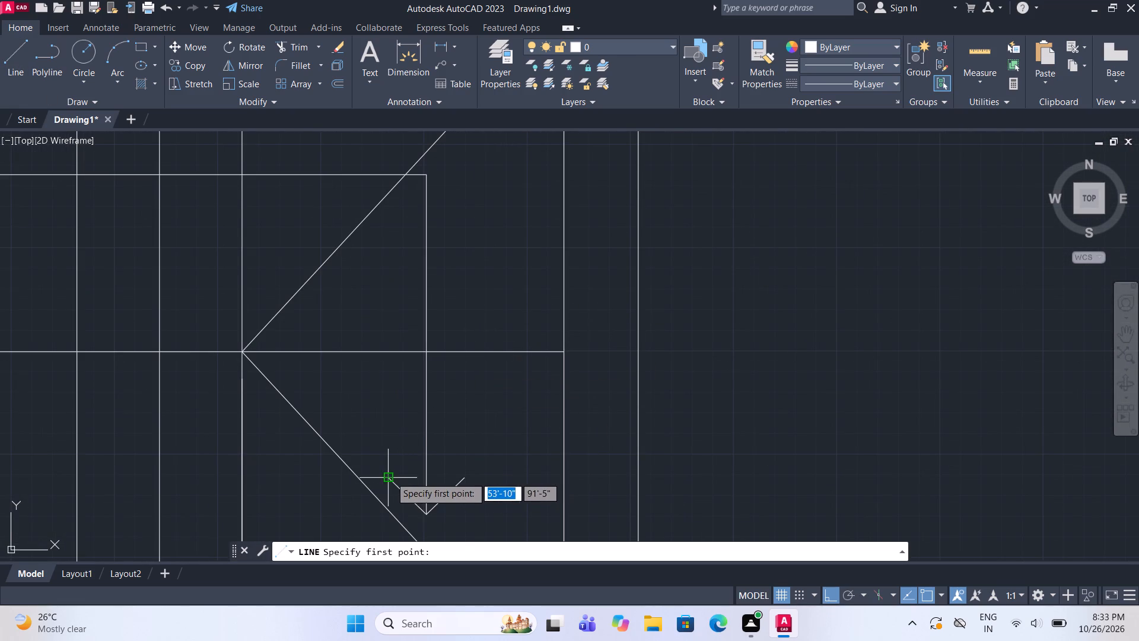
left_click(390, 477)
left_click(461, 473)
key("space")
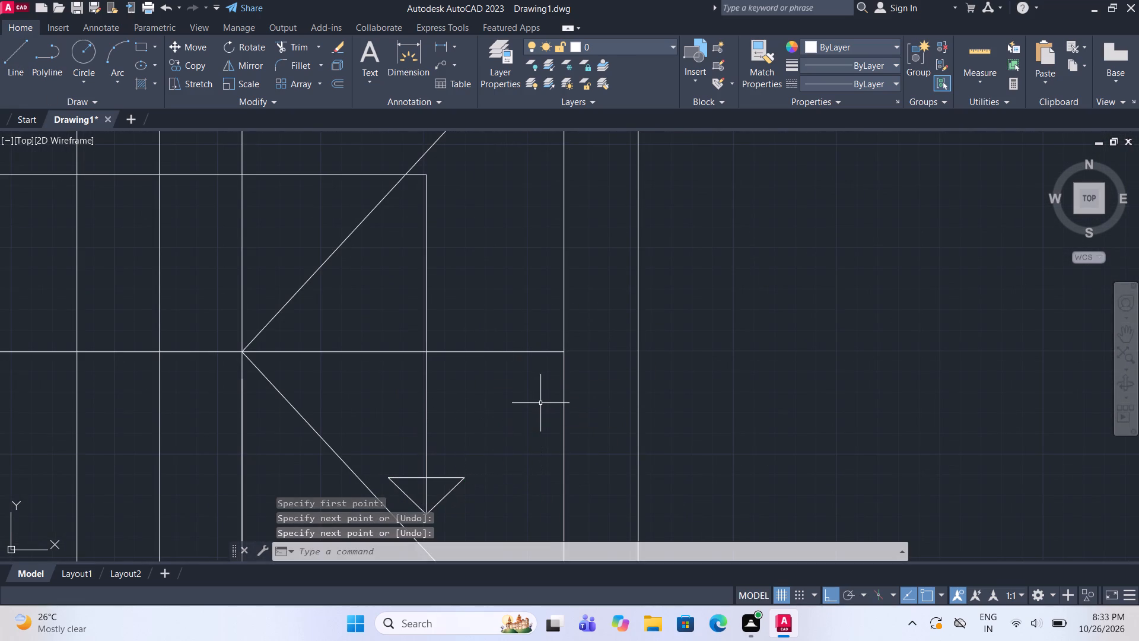
Hatch both halves of the triangular arrowhead at the end of the stair direction line.
scroll(525, 427, "down", 3)
scroll(510, 452, "up", 2)
key("h")
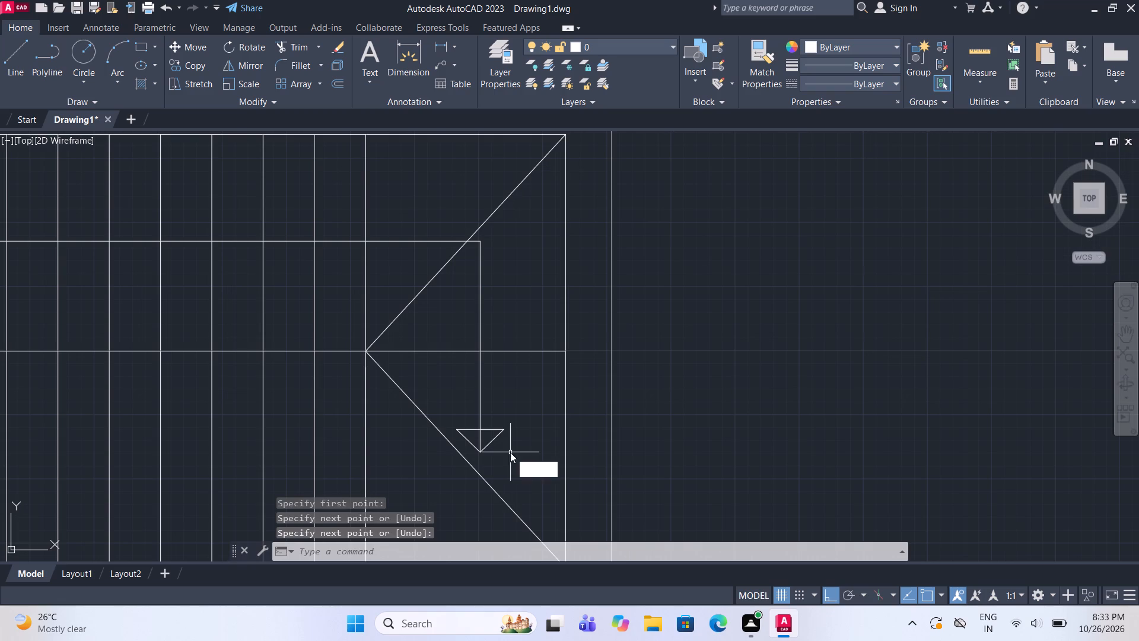
key("Return")
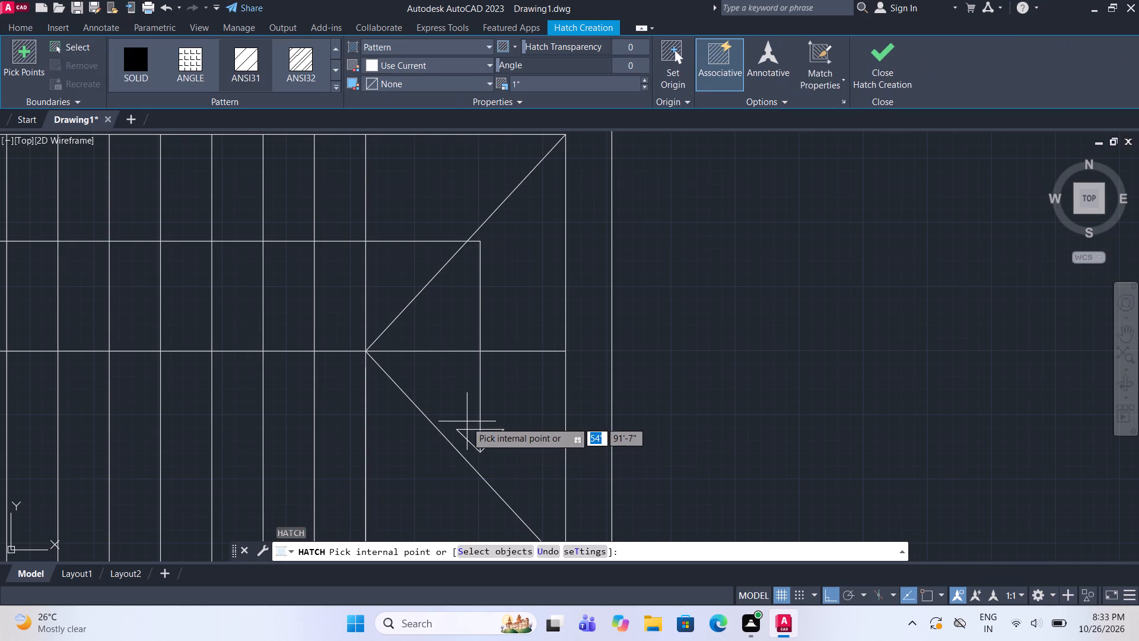
left_click(472, 435)
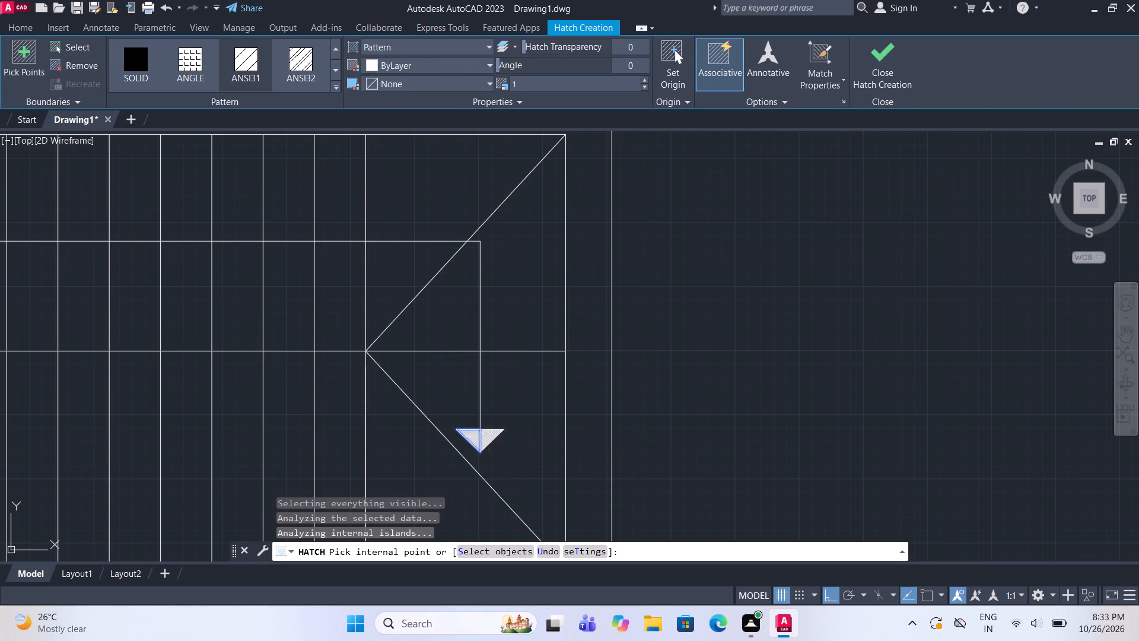
left_click(485, 436)
left_click(880, 70)
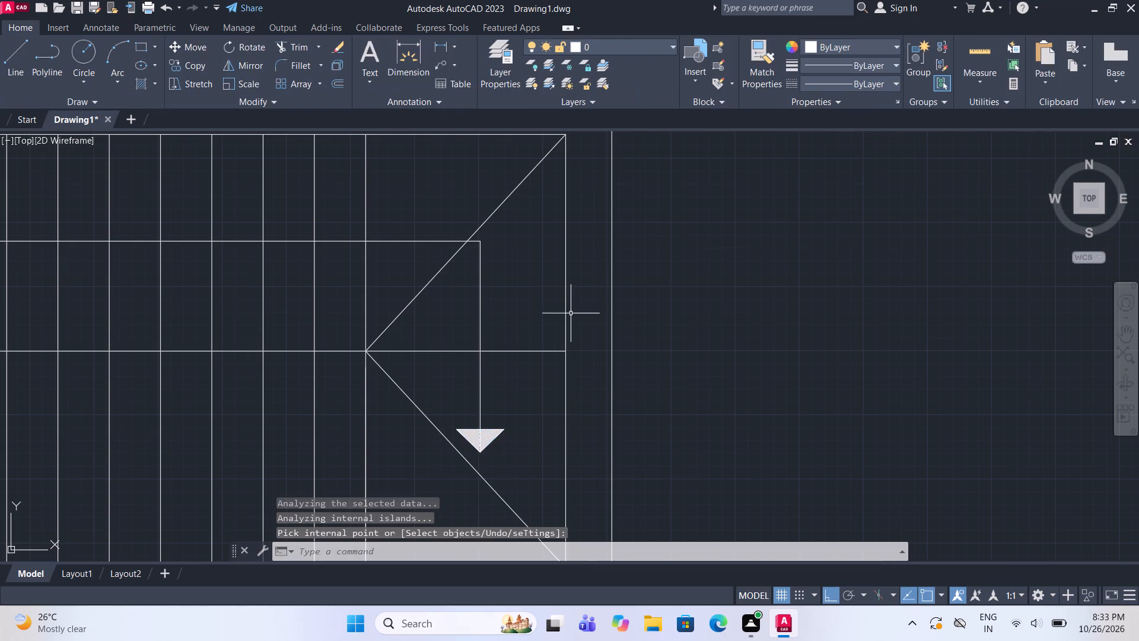
Load the ACAD_ISO02W100 ISO dash linetype and make it the current linetype.
scroll(568, 313, "down", 4)
middle_click_drag(537, 388, 558, 389)
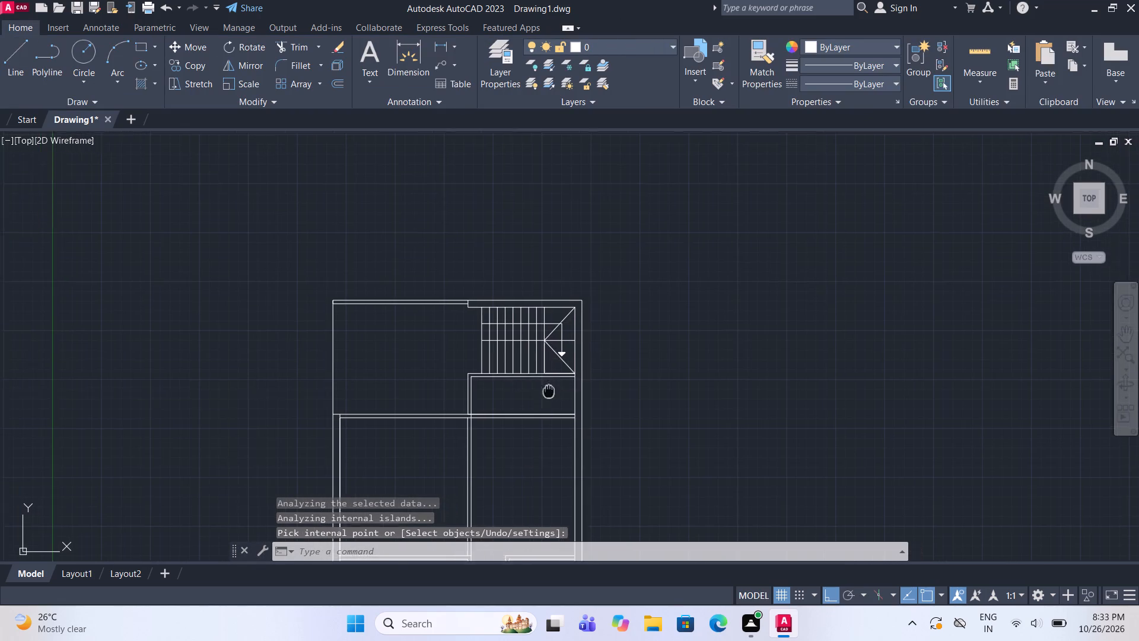
middle_click_drag(558, 389, 609, 345)
scroll(609, 345, "up", 2)
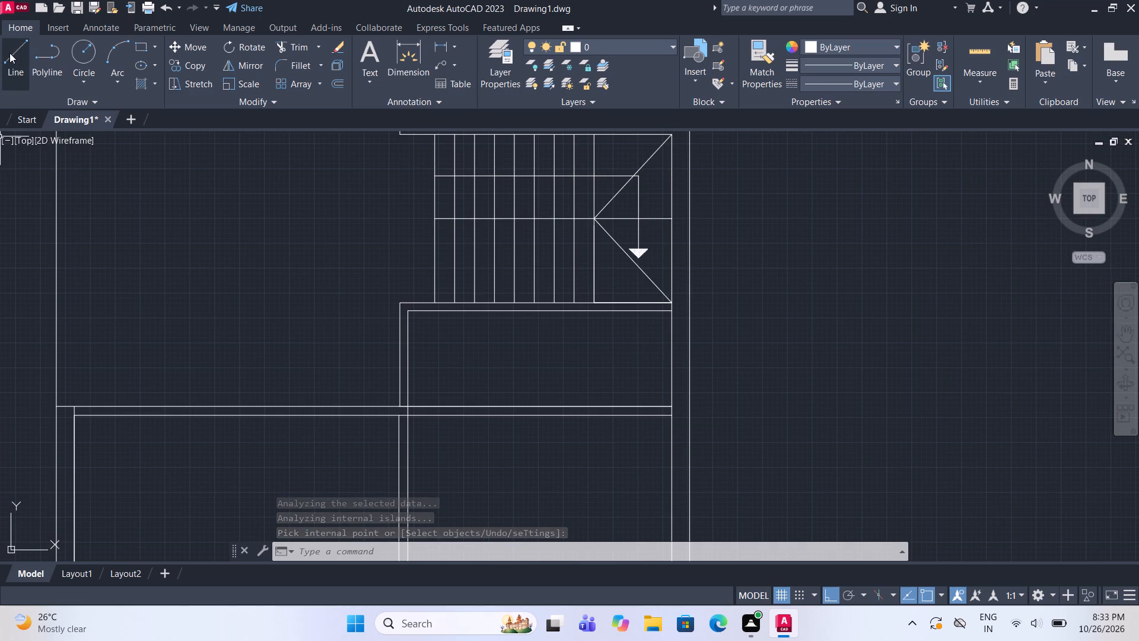
type("LIN")
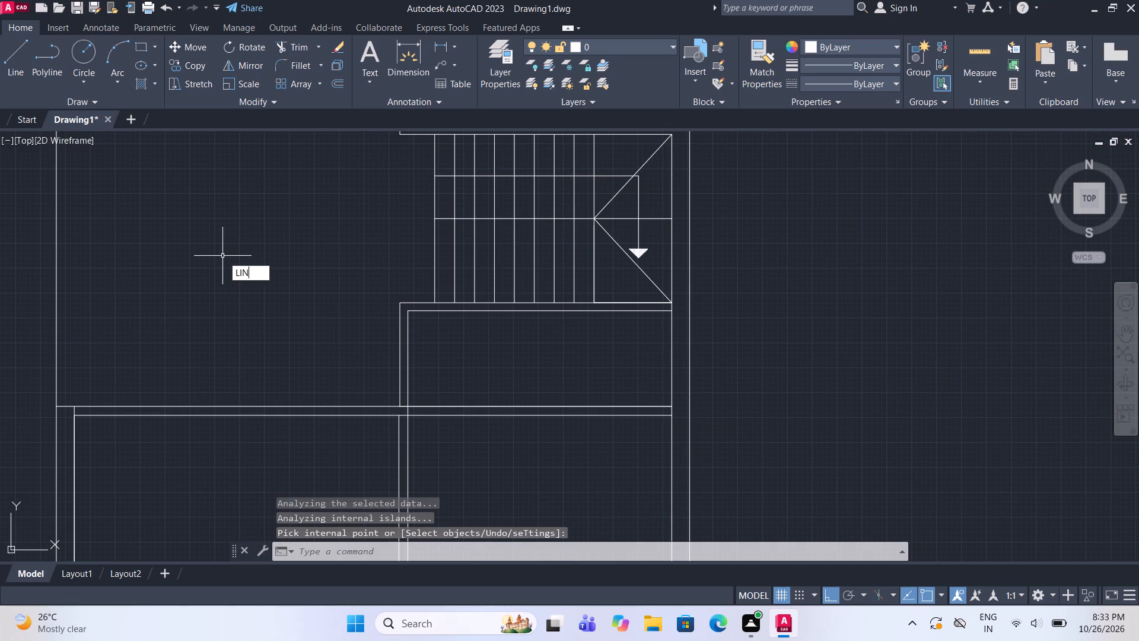
left_click(273, 298)
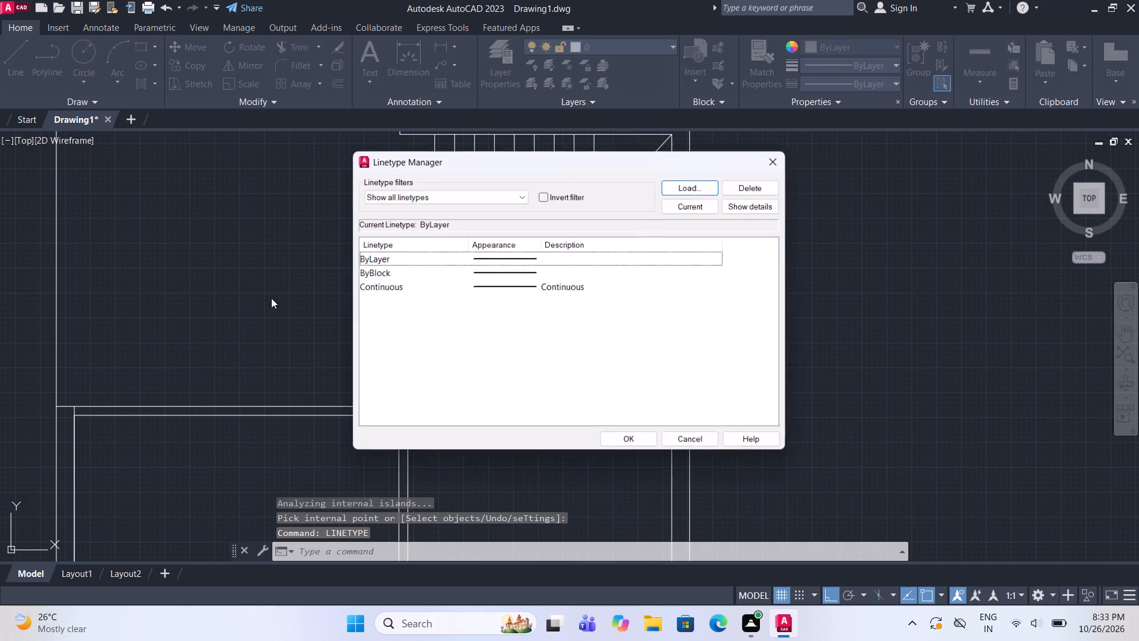
left_click(720, 189)
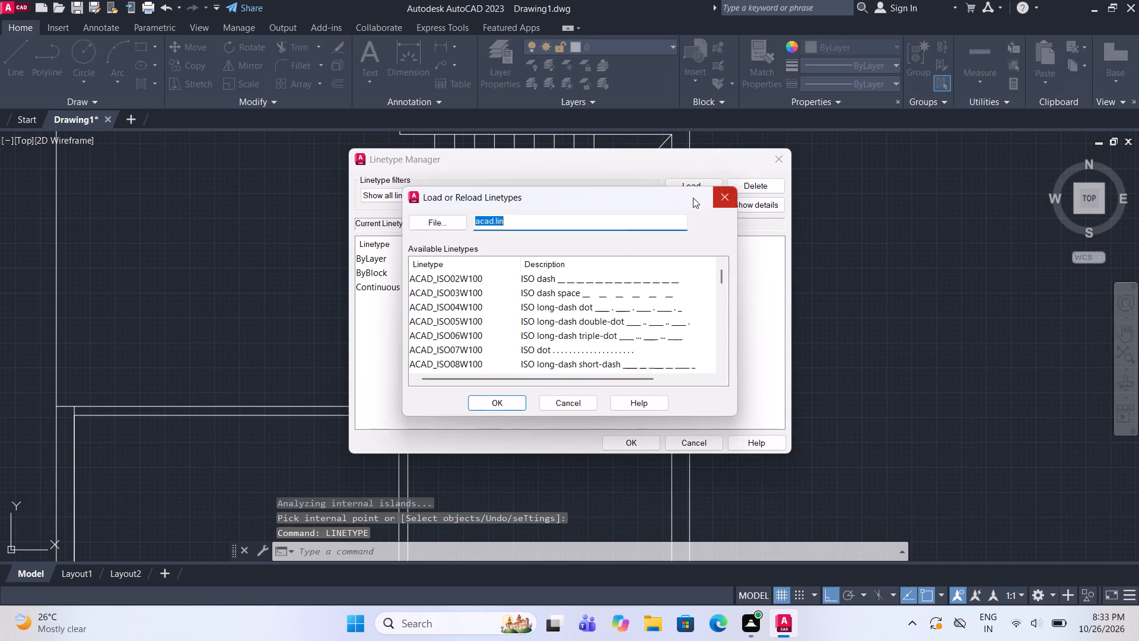
left_click(567, 277)
left_click(505, 398)
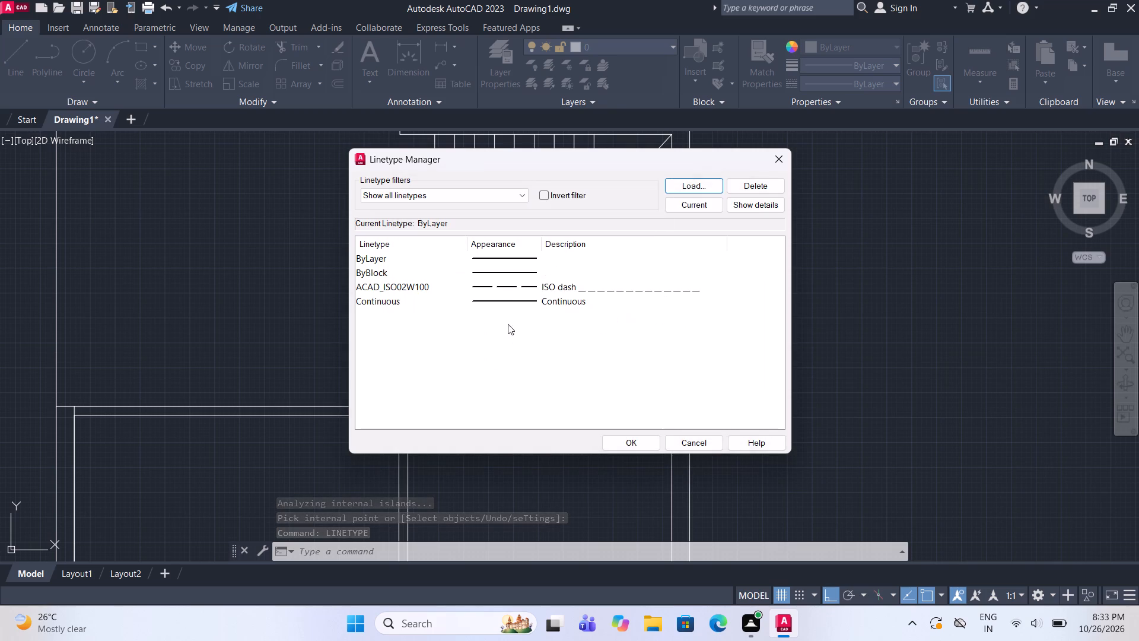
left_click(514, 290)
left_click(704, 204)
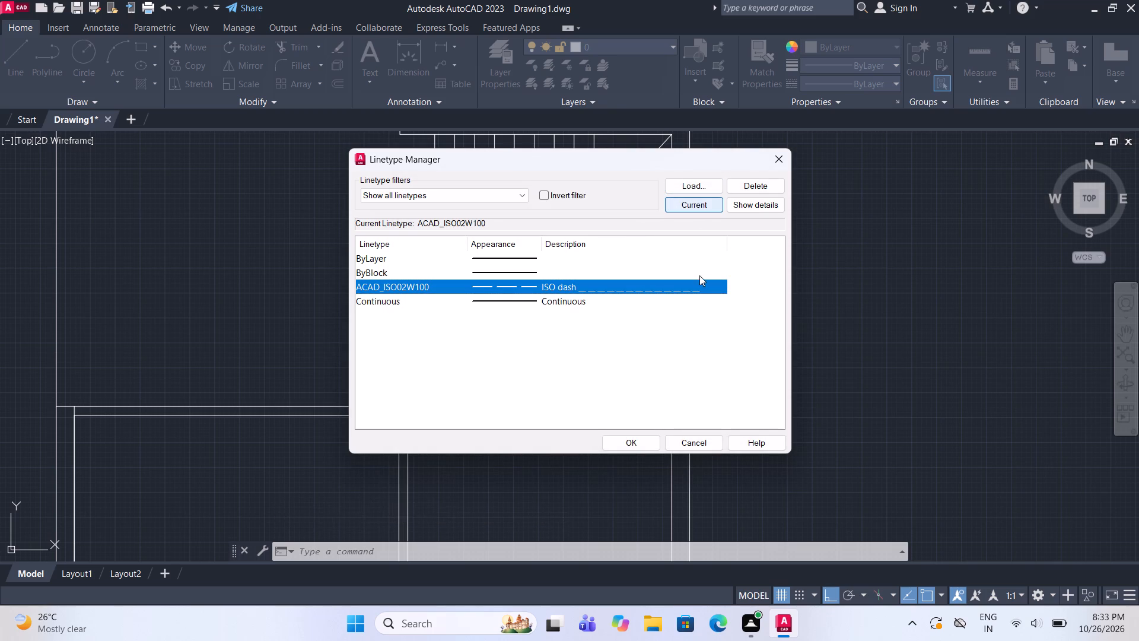
left_click(628, 446)
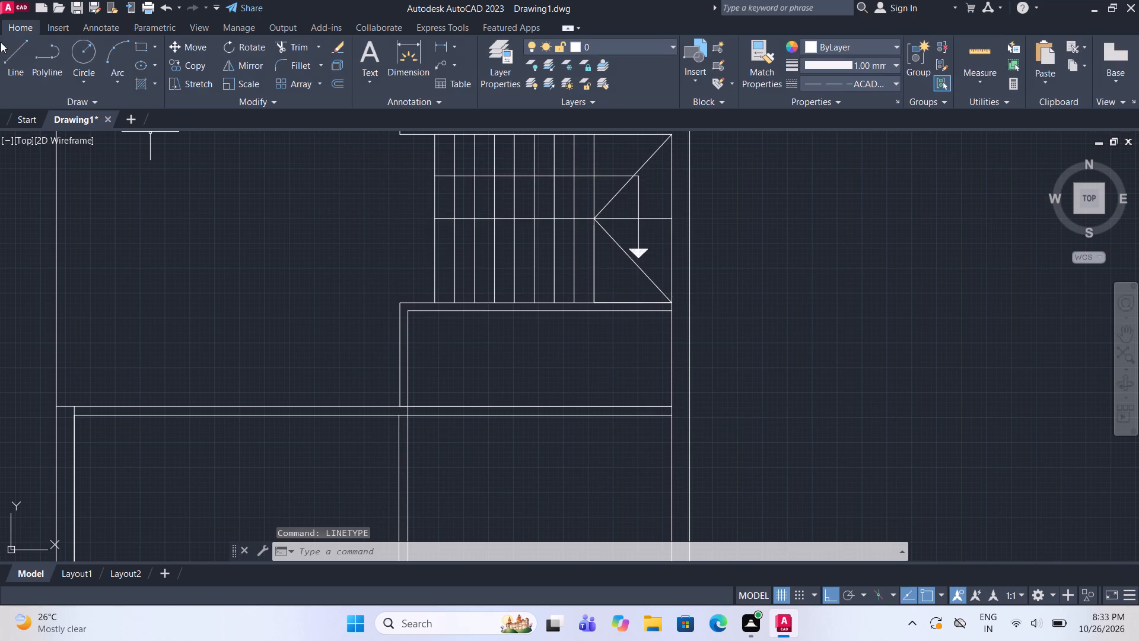
Draw two dashed diagonals between opposite inner corners of the narrow space directly below the staircase.
left_click(17, 62)
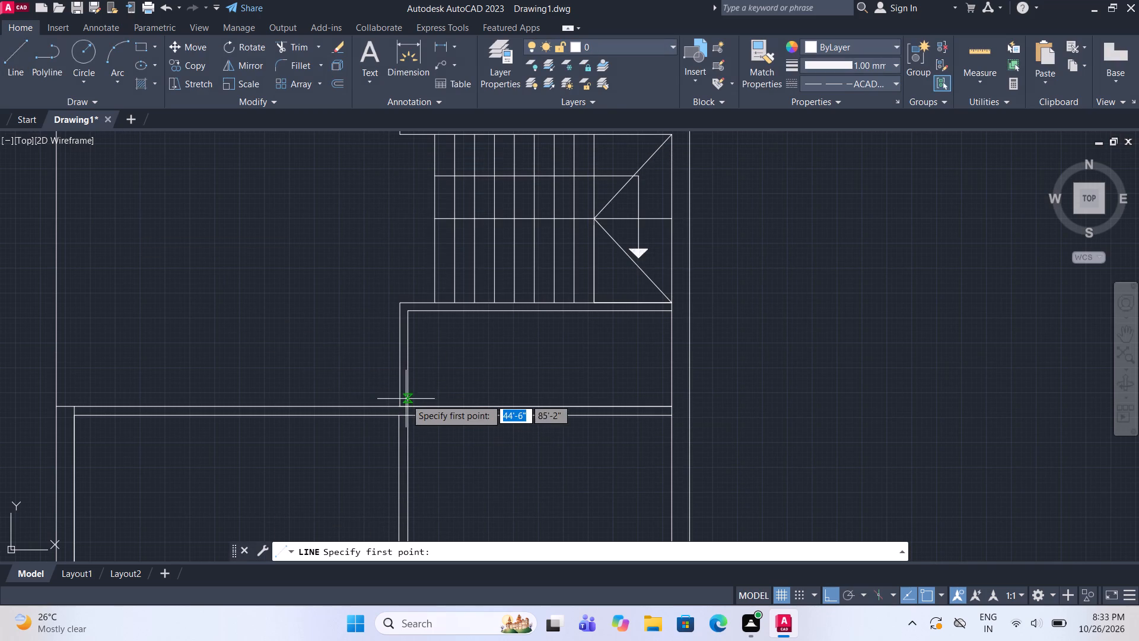
left_click(407, 407)
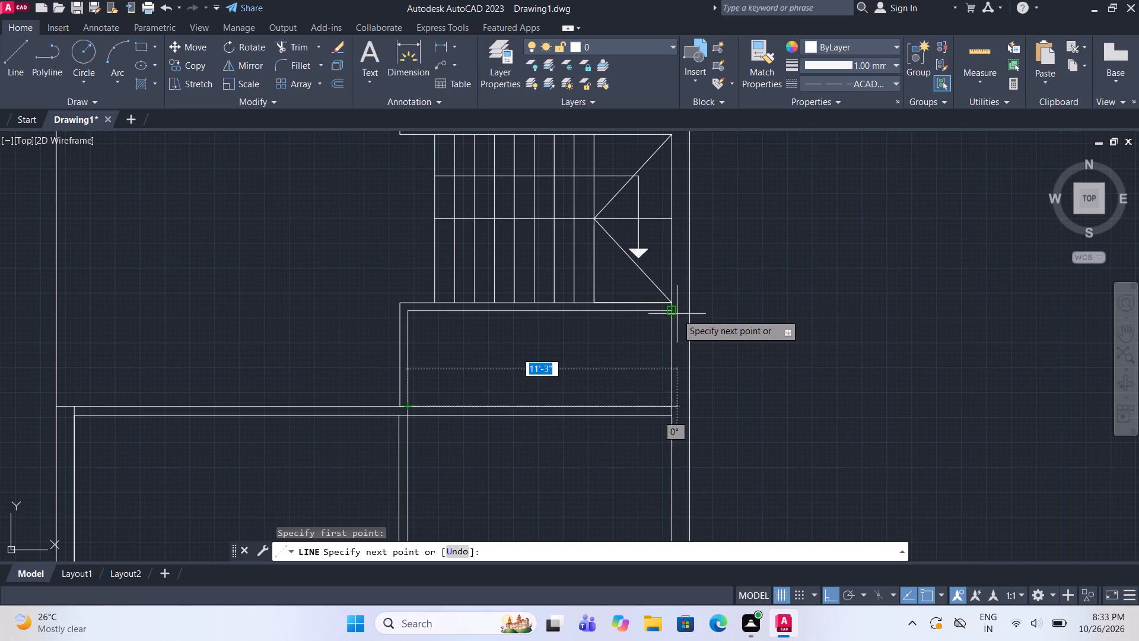
left_click(670, 314)
left_click(20, 55)
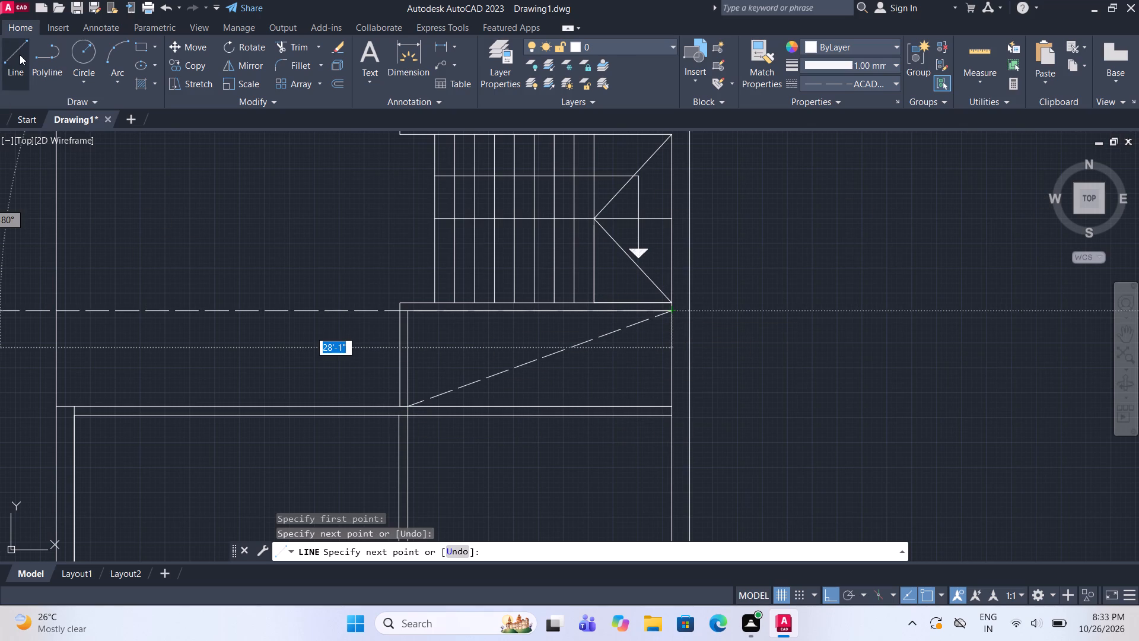
left_click(670, 405)
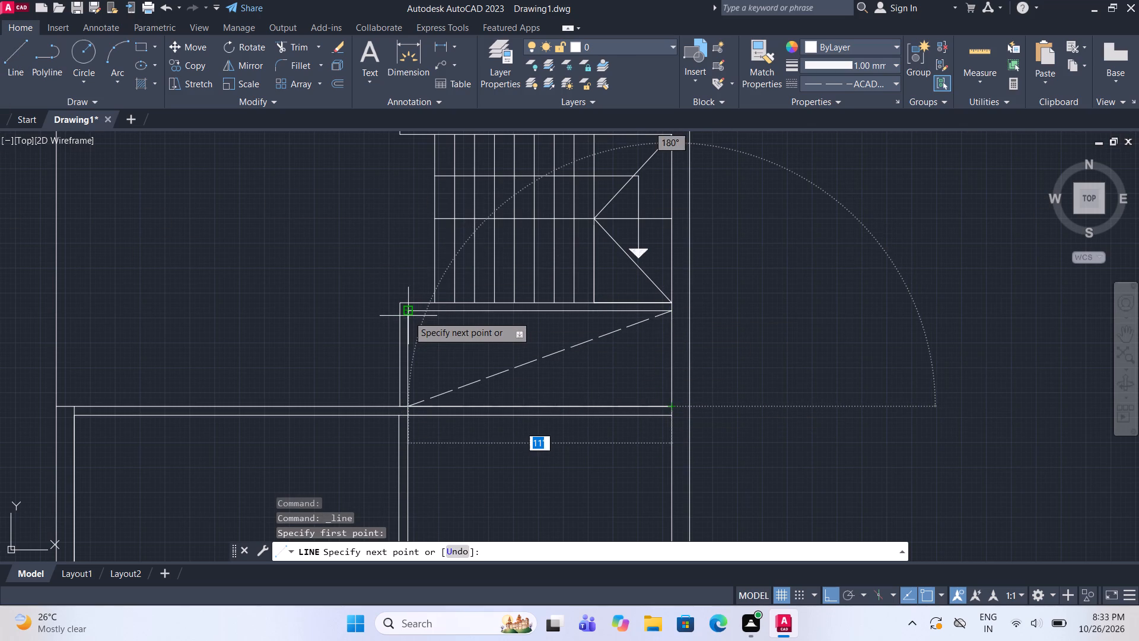
left_click(408, 316)
key("Escape")
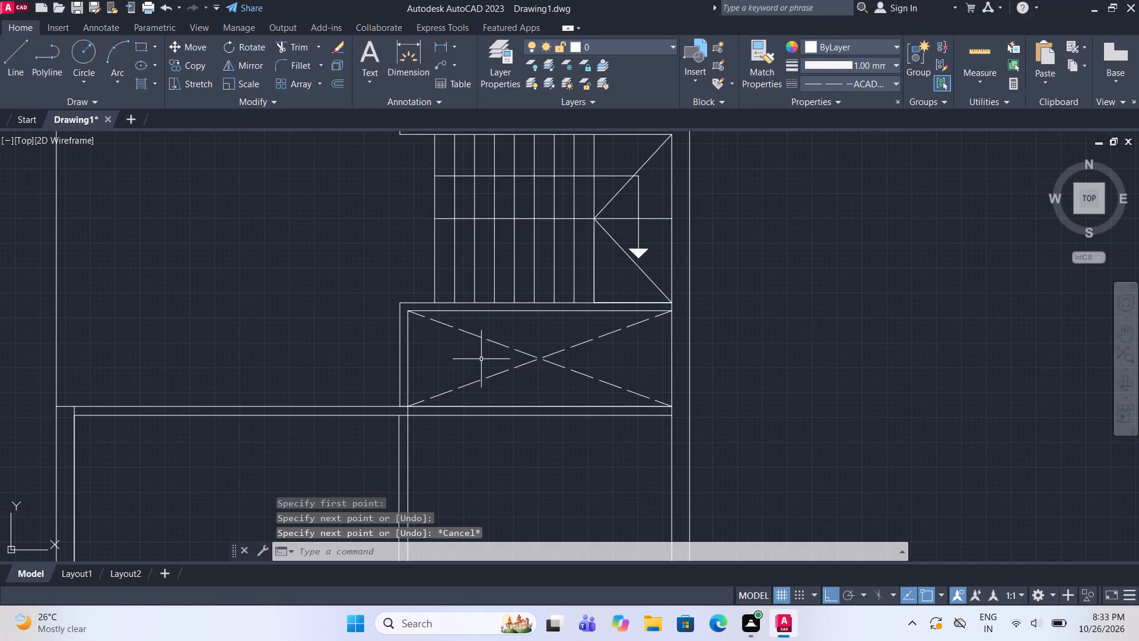
Set the current linetype to ByLayer.
scroll(479, 356, "down", 1)
scroll(491, 431, "up", 1)
middle_click_drag(491, 431, 489, 419)
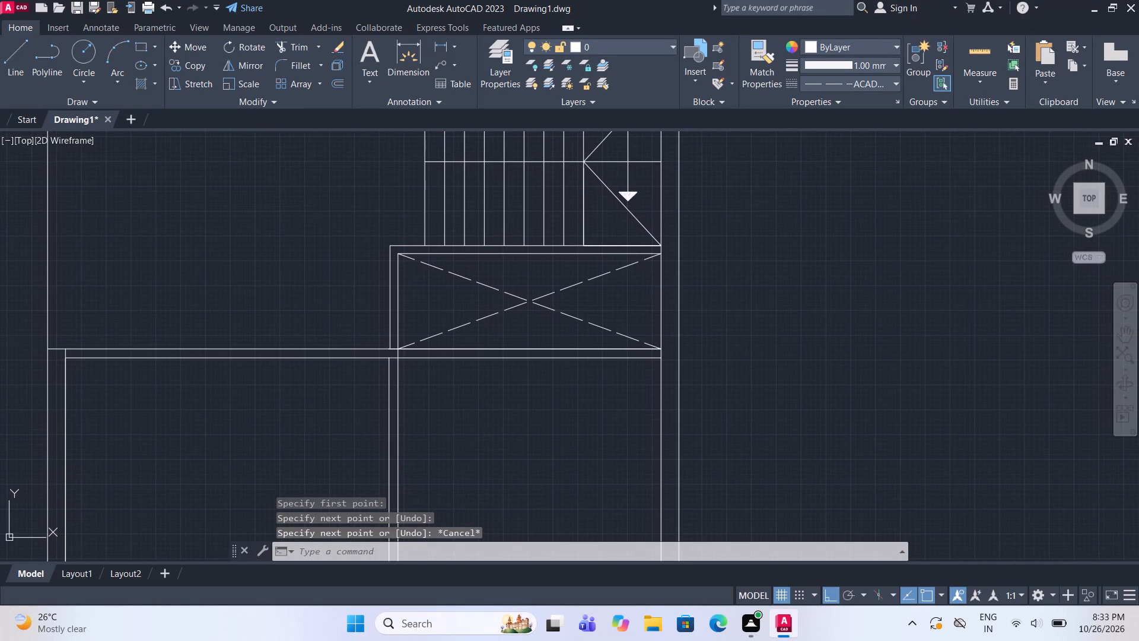
type("LIN")
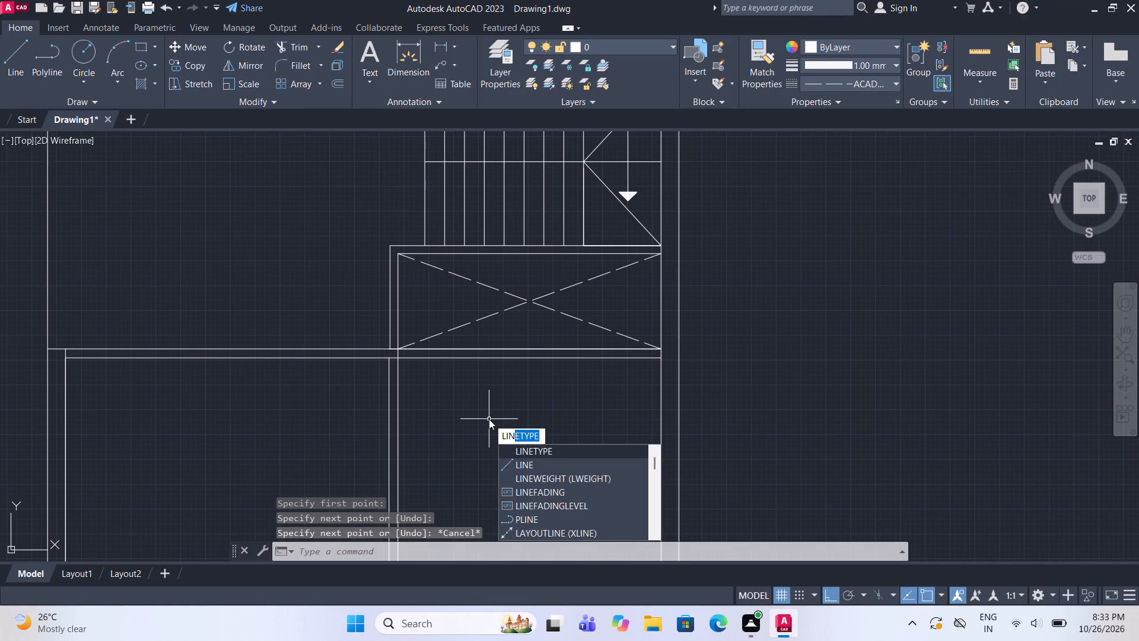
double_click(553, 448)
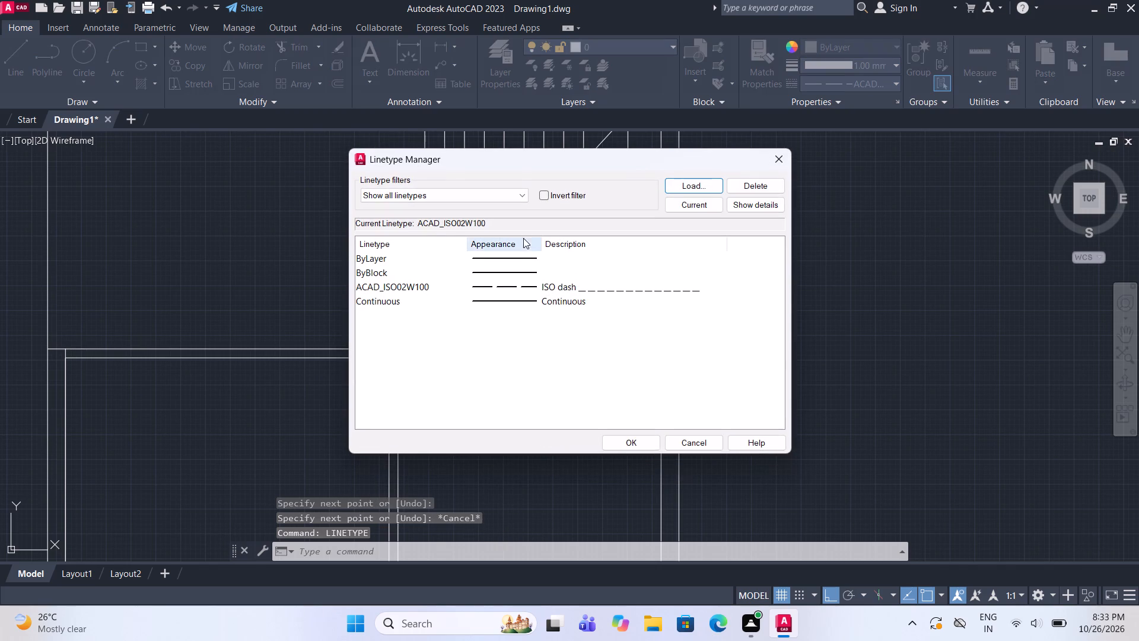
left_click(522, 261)
left_click(688, 206)
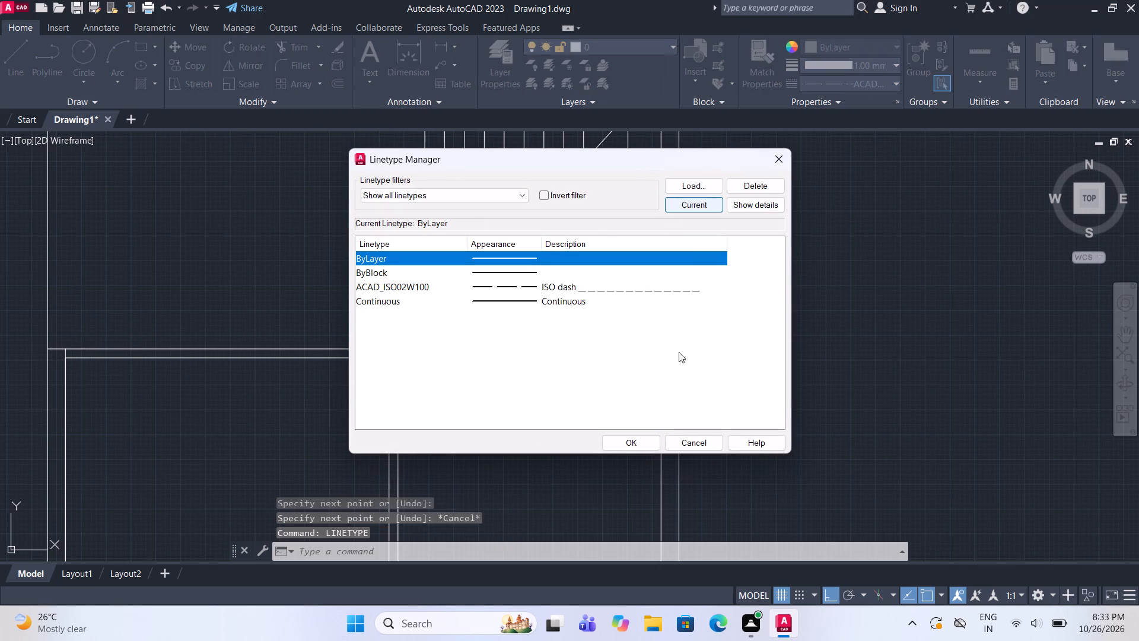
double_click(650, 439)
scroll(597, 384, "down", 2)
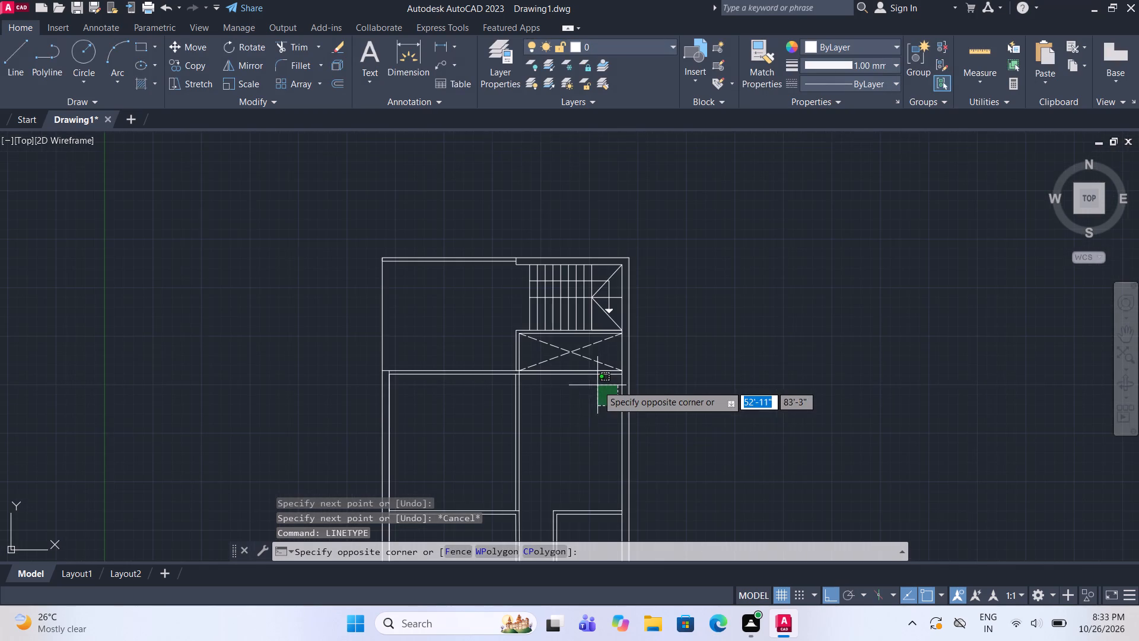
left_click(581, 400)
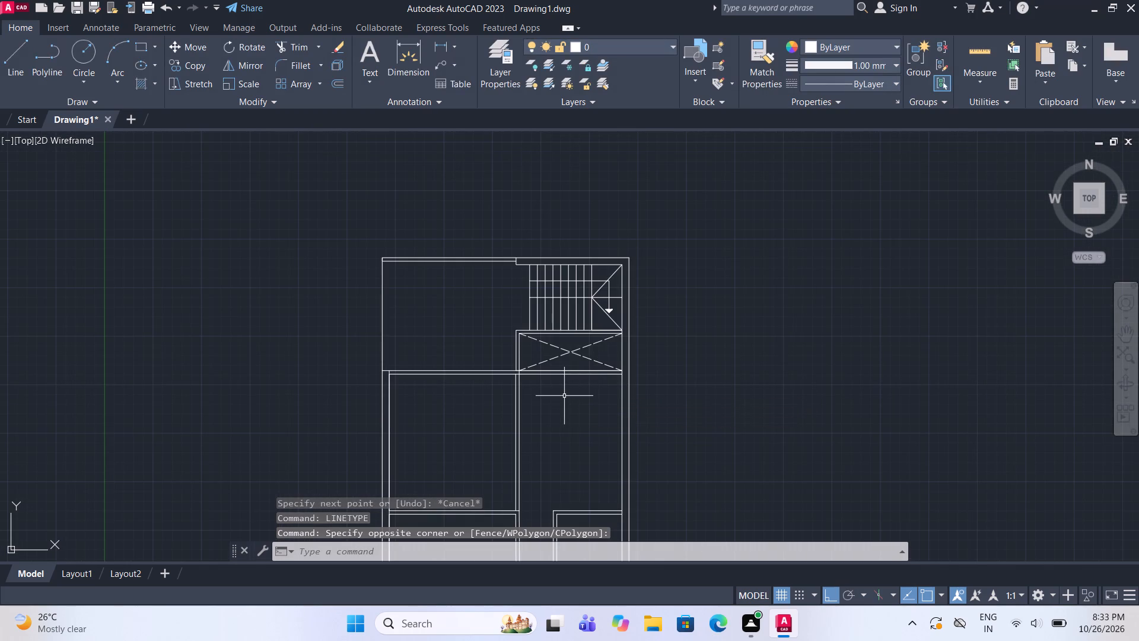
Draw a small rectangle across the wall thickness at the far right end of the wall below the dashed-cross space.
scroll(570, 393, "up", 2)
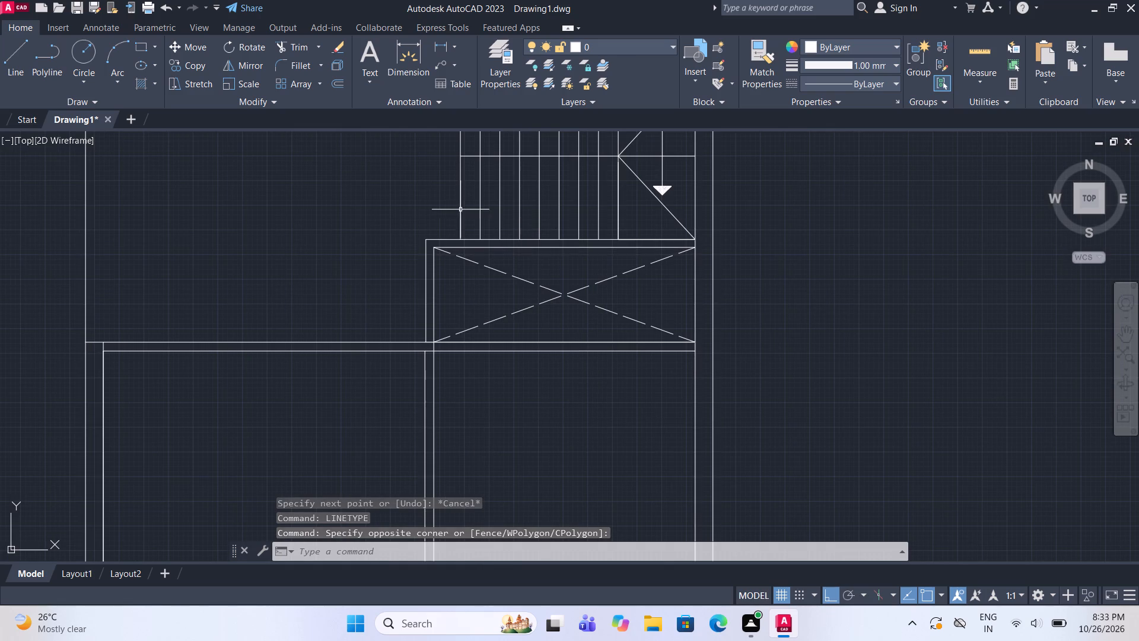
left_click(137, 53)
middle_click_drag(409, 205, 481, 296)
scroll(486, 296, "up", 1)
middle_click_drag(661, 395, 543, 443)
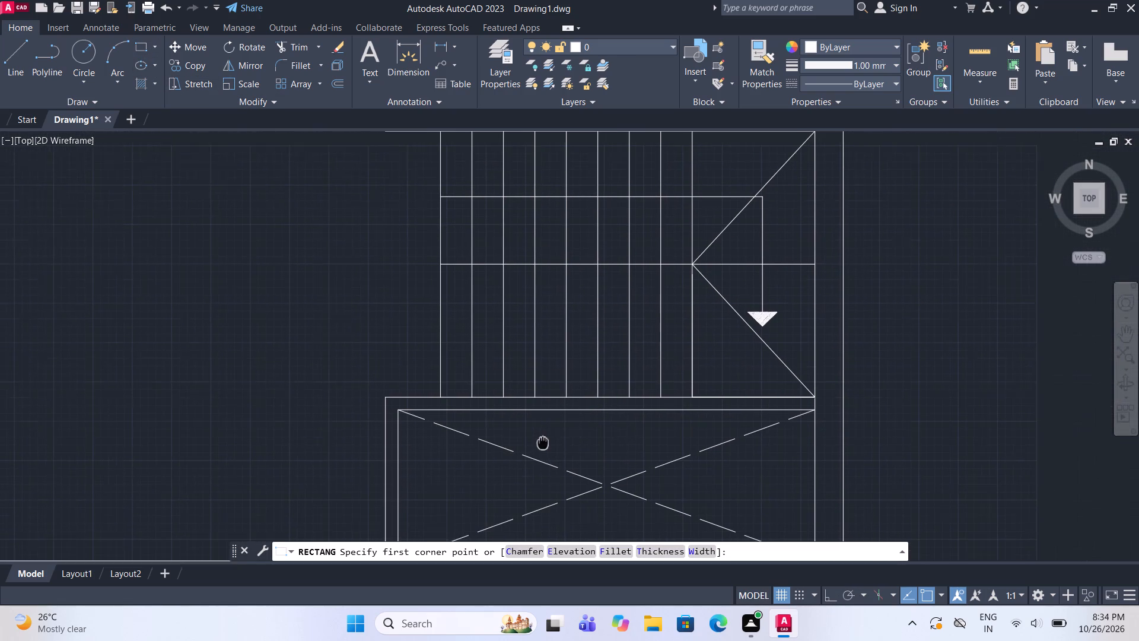
middle_click_drag(543, 443, 545, 445)
scroll(610, 366, "down", 2)
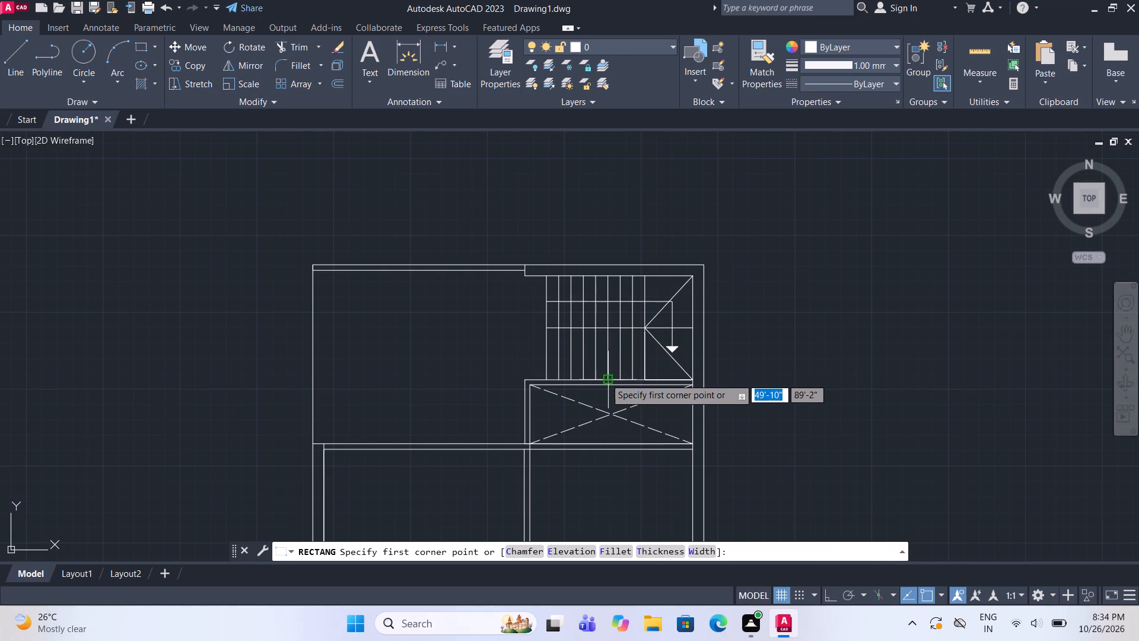
middle_click_drag(611, 400, 615, 394)
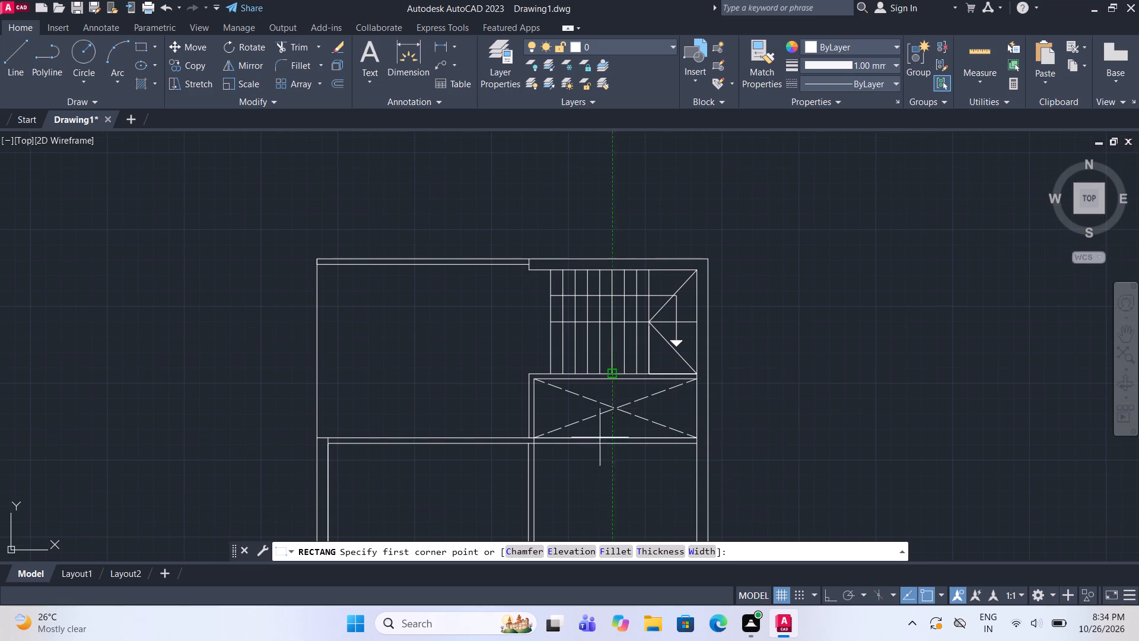
scroll(612, 453, "up", 2)
scroll(807, 424, "up", 2)
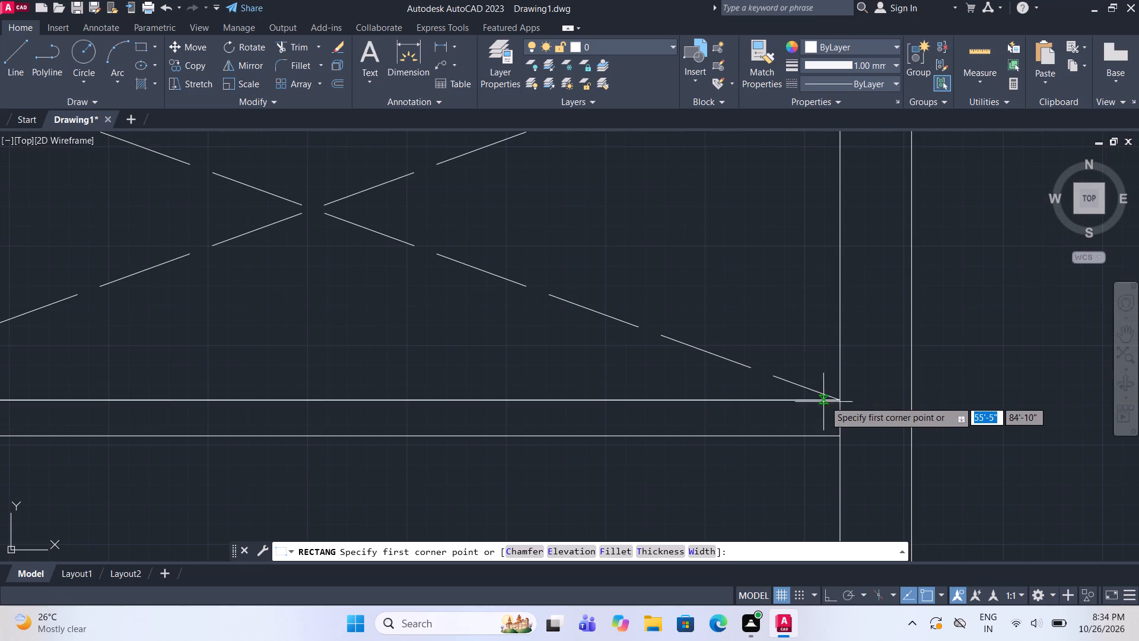
left_click(837, 401)
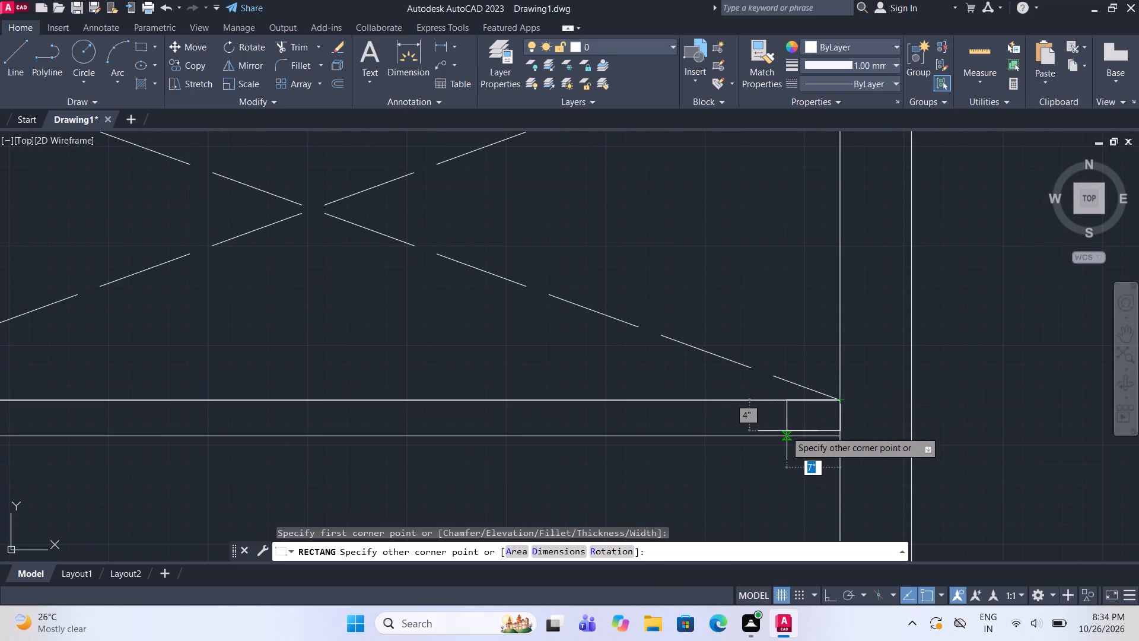
left_click(806, 439)
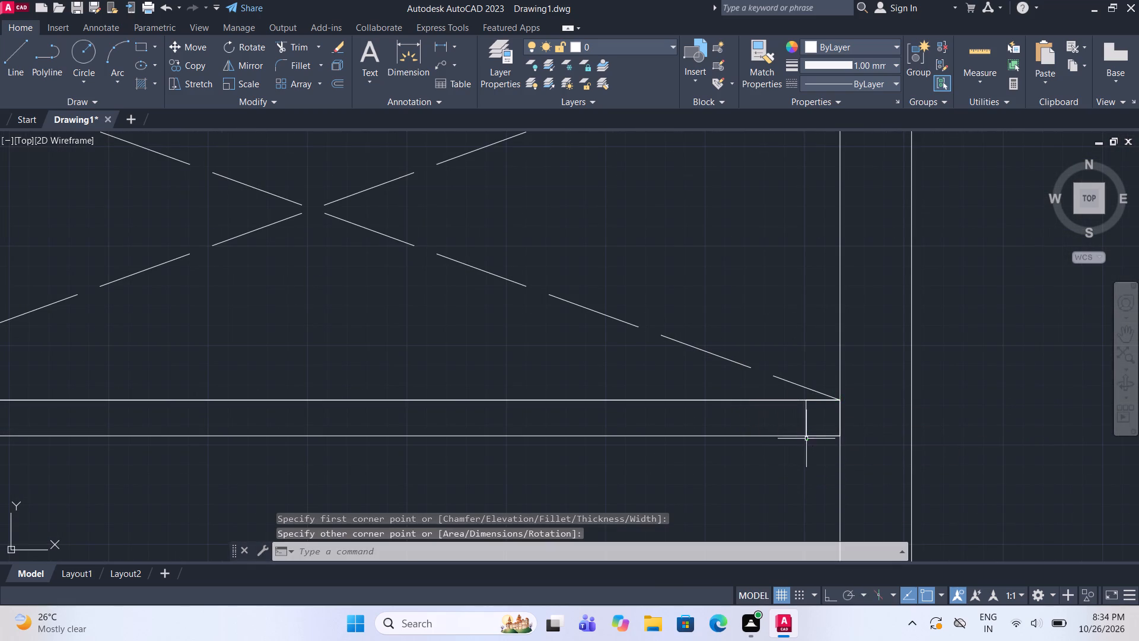
Draw a second small rectangle across the thickness of the same wall, a short distance left of the end rectangle.
scroll(858, 407, "down", 2)
left_click(138, 52)
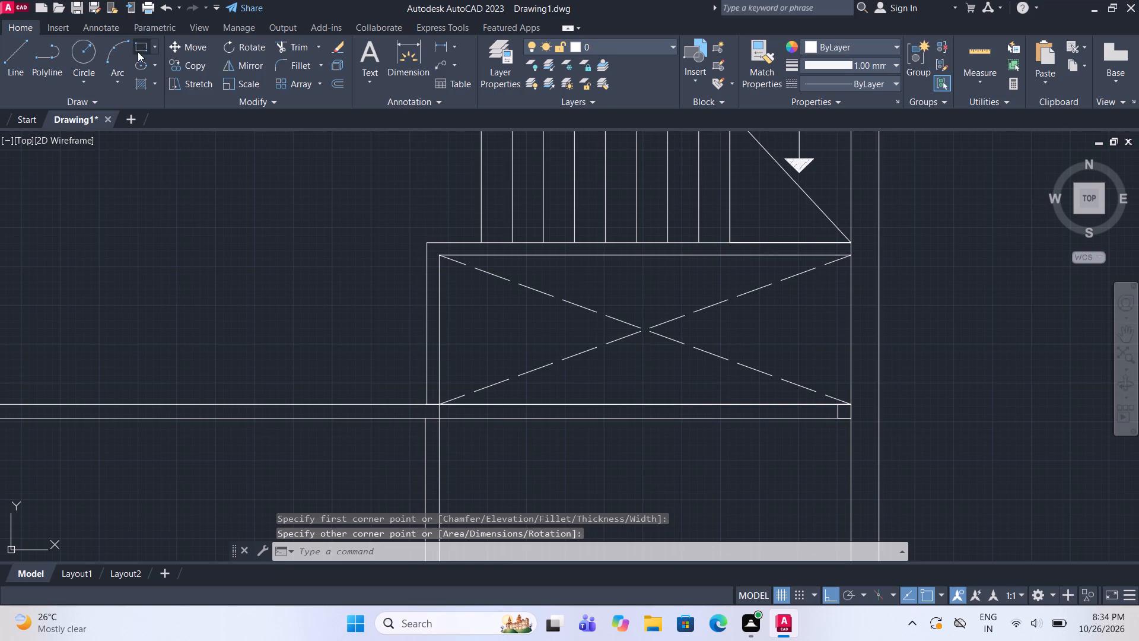
scroll(727, 420, "up", 1)
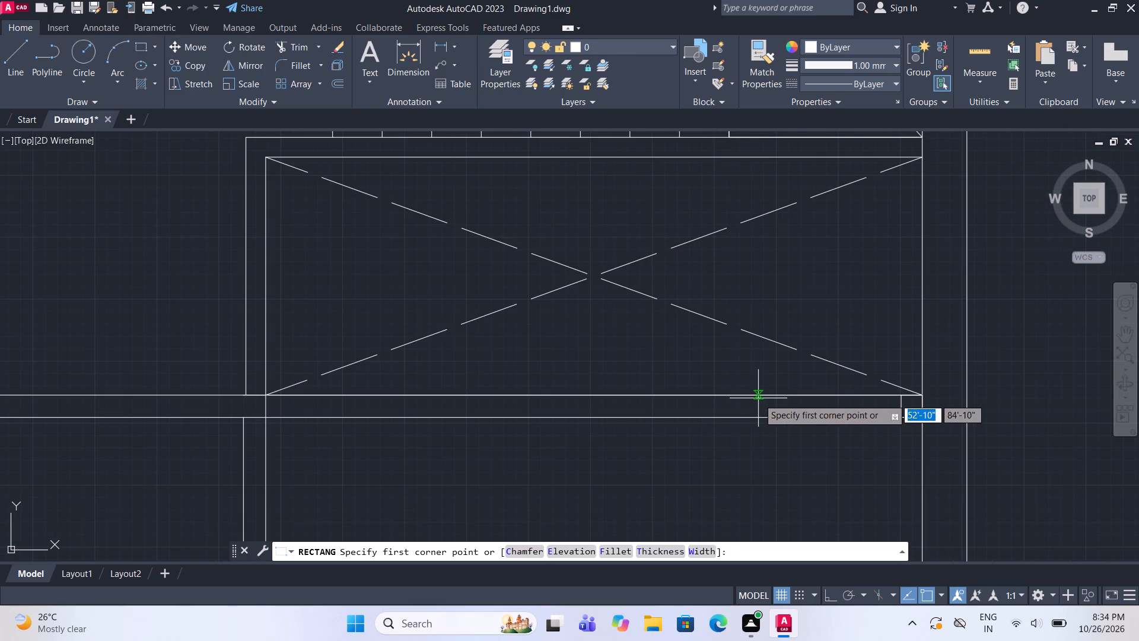
left_click(758, 398)
left_click(701, 419)
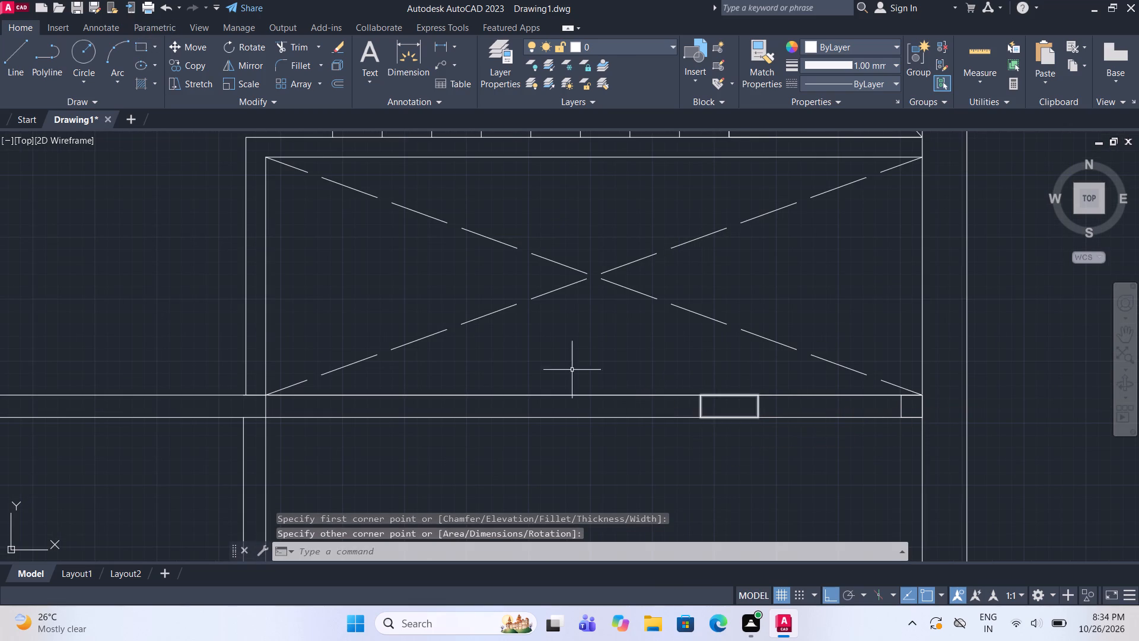
Draw a long window rectangle within the wall, extending left from the second small rectangle, with a lengthwise centre line.
double_click(138, 53)
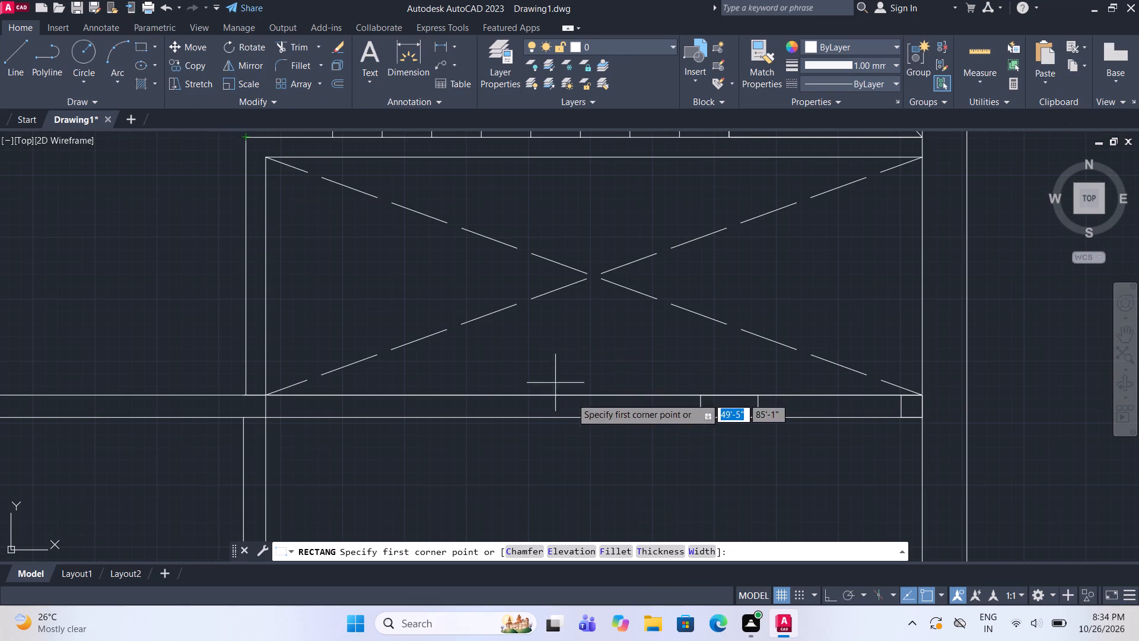
left_click(704, 421)
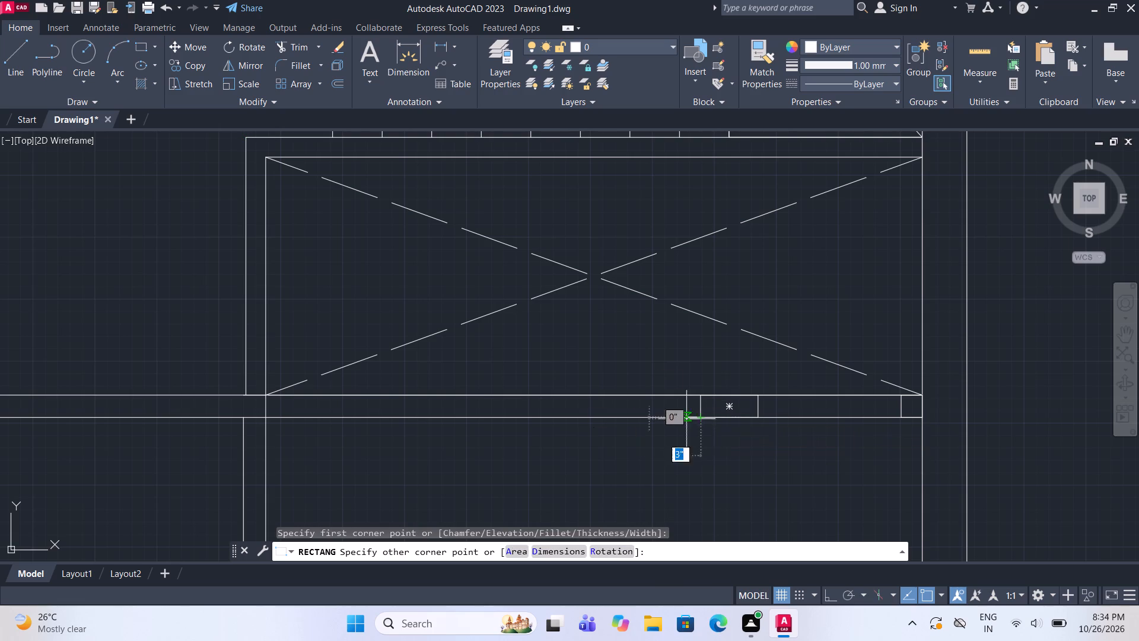
left_click(402, 395)
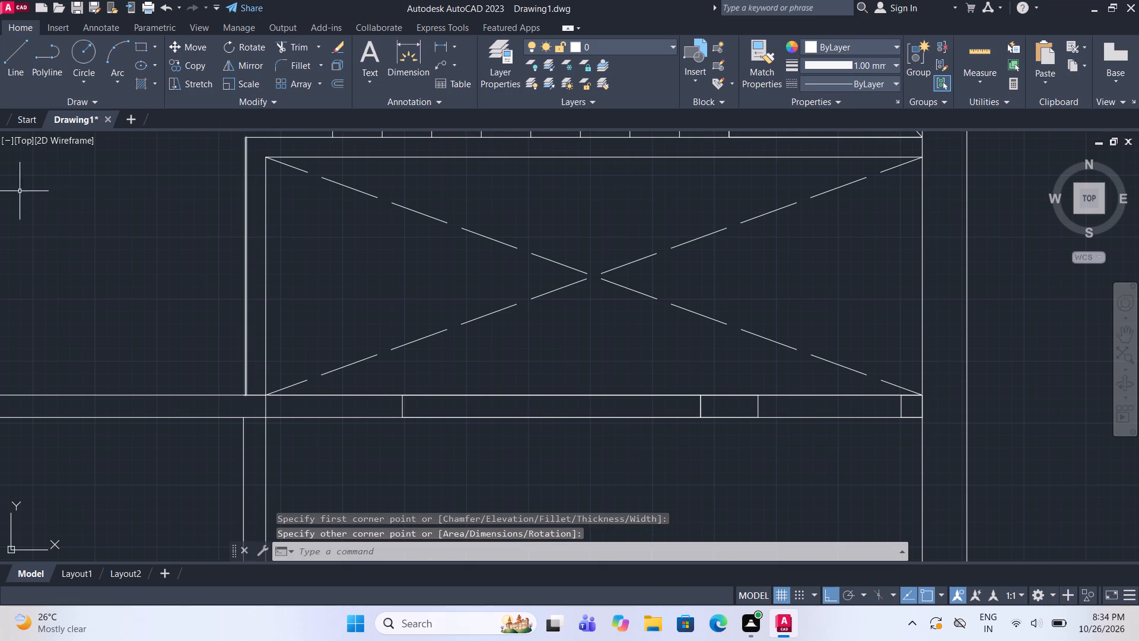
left_click(20, 37)
scroll(526, 424, "up", 1)
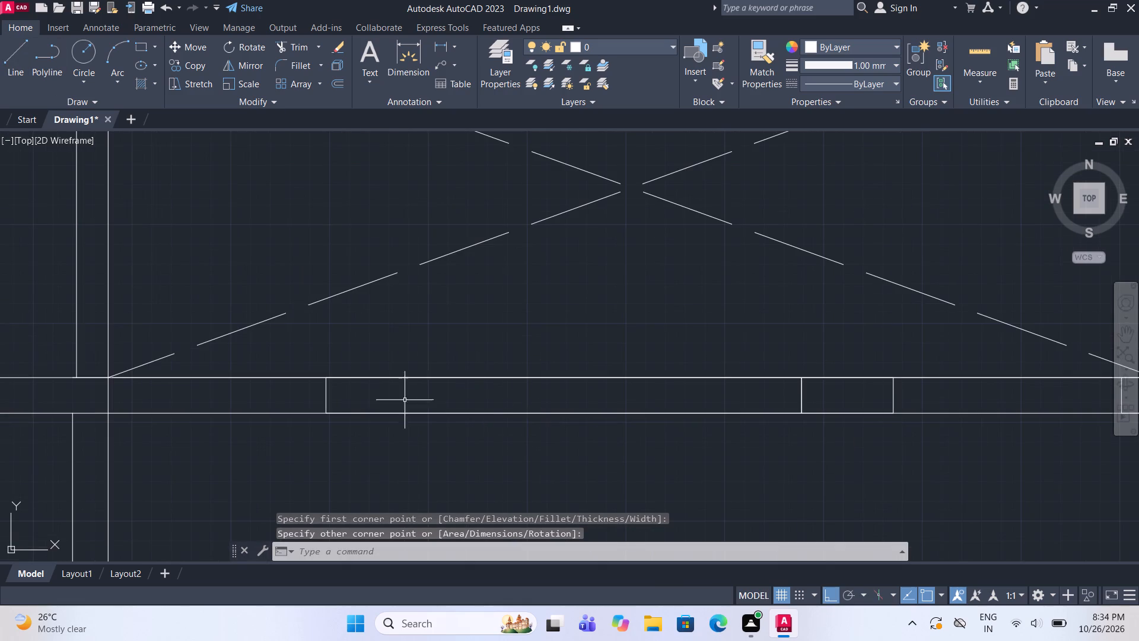
left_click(14, 49)
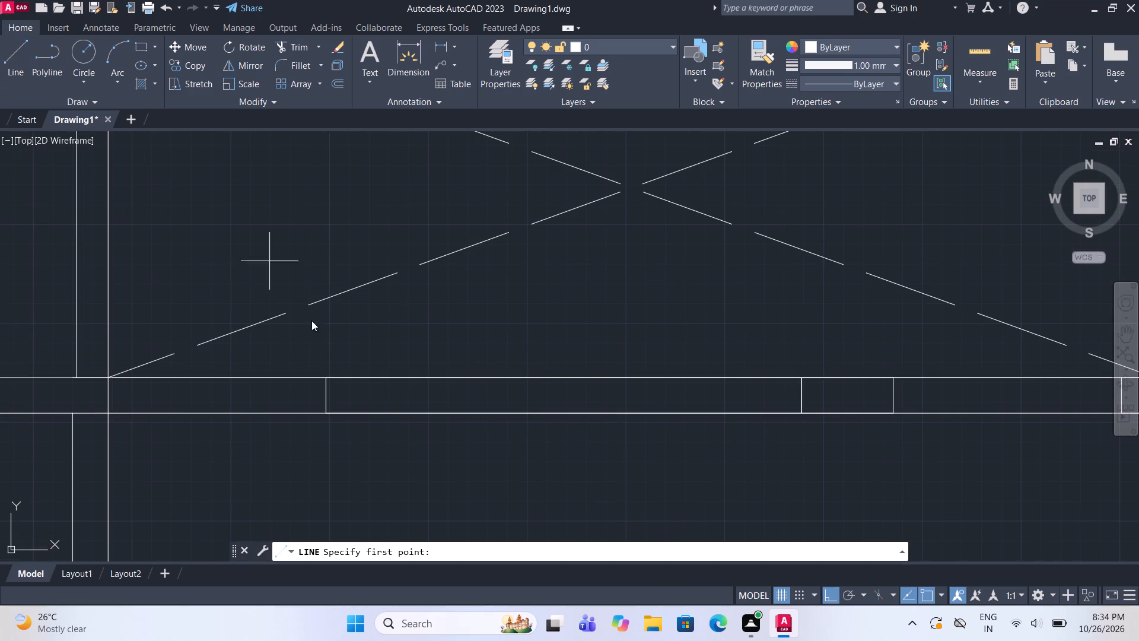
left_click(332, 401)
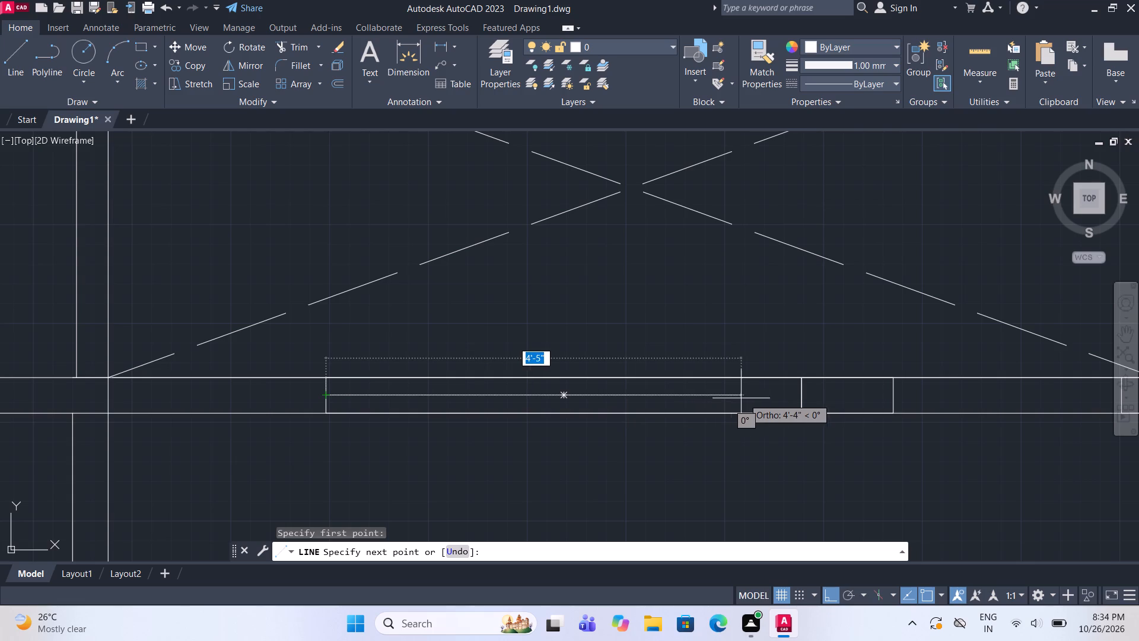
left_click(798, 397)
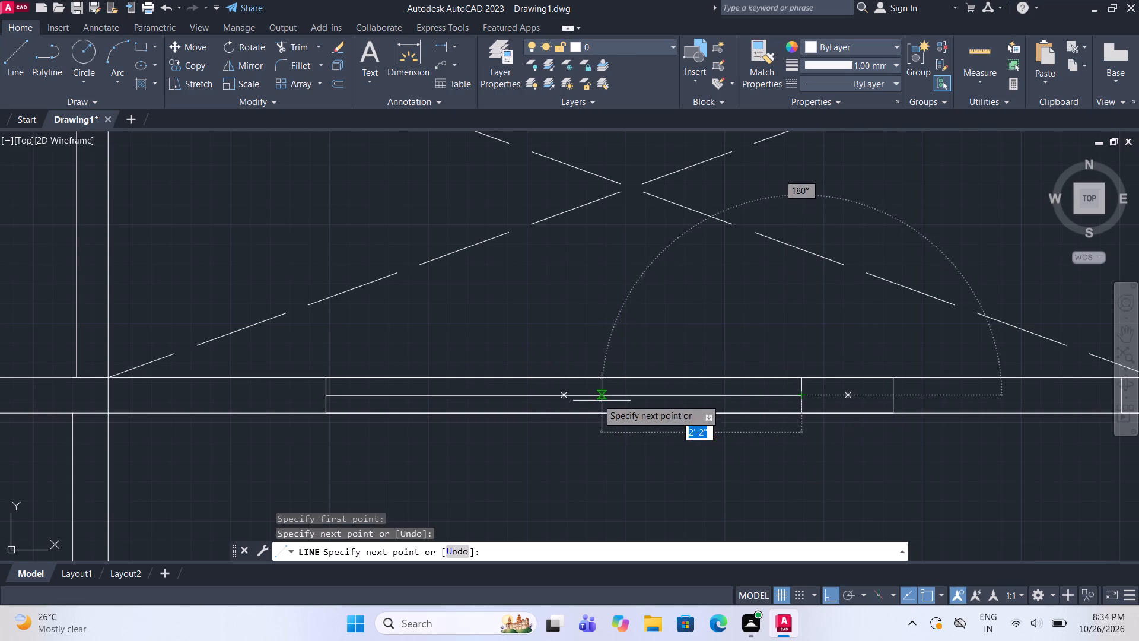
key("Escape")
Draw a 14'8" vertical line down the partition face from the upper-left inner corner of the room below the window.
scroll(553, 405, "down", 2)
key("space")
middle_click_drag(674, 422, 670, 206)
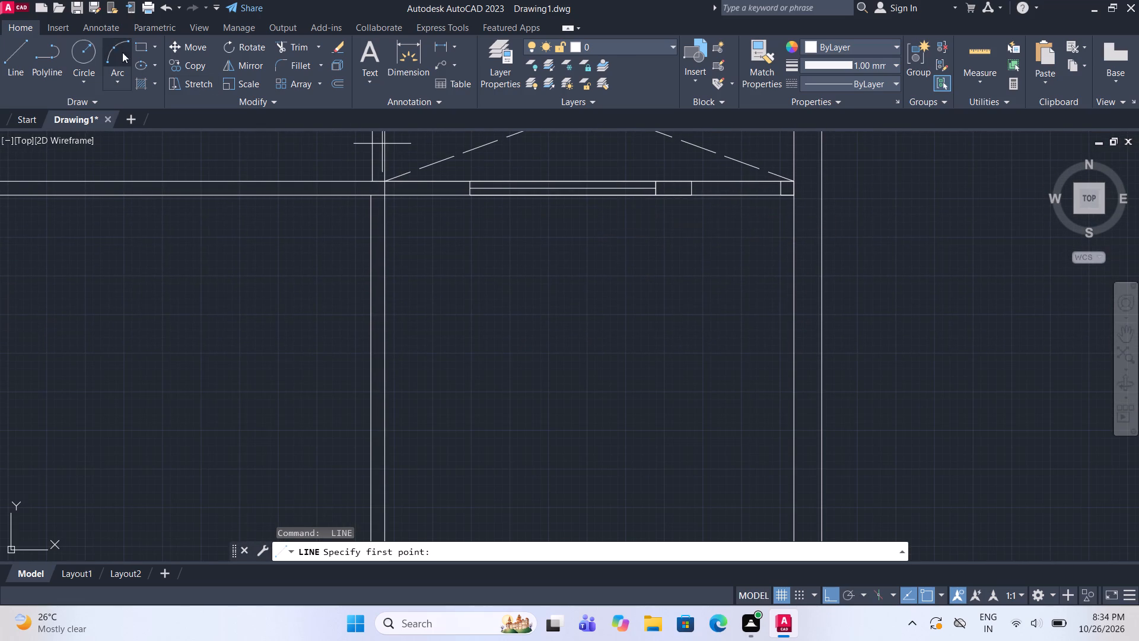
scroll(335, 229, "down", 2)
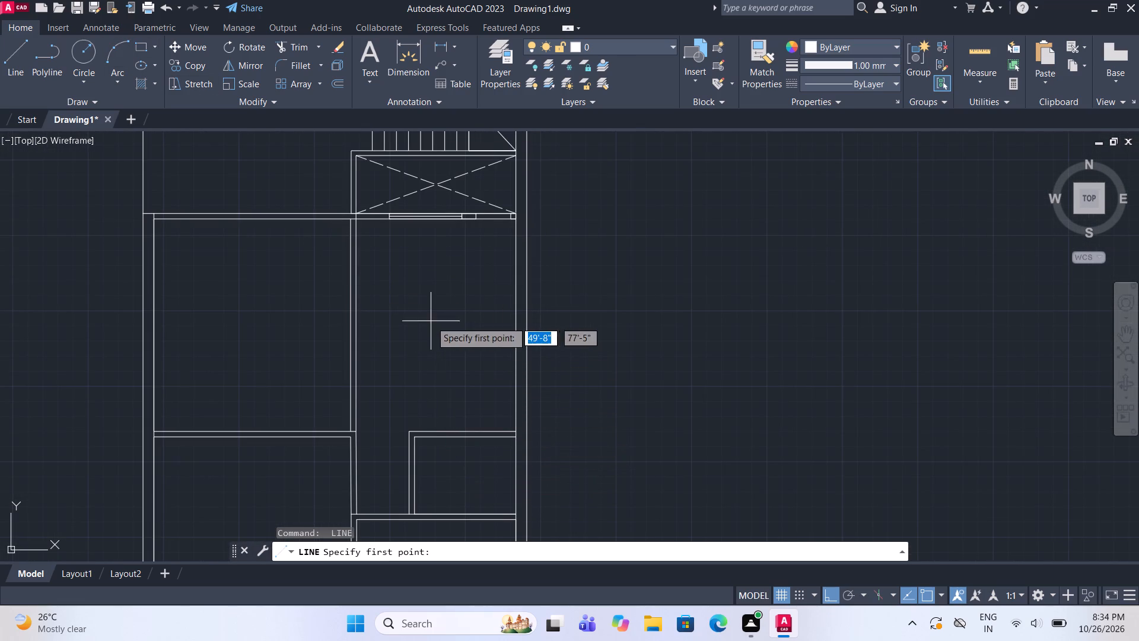
middle_click_drag(431, 321, 465, 377)
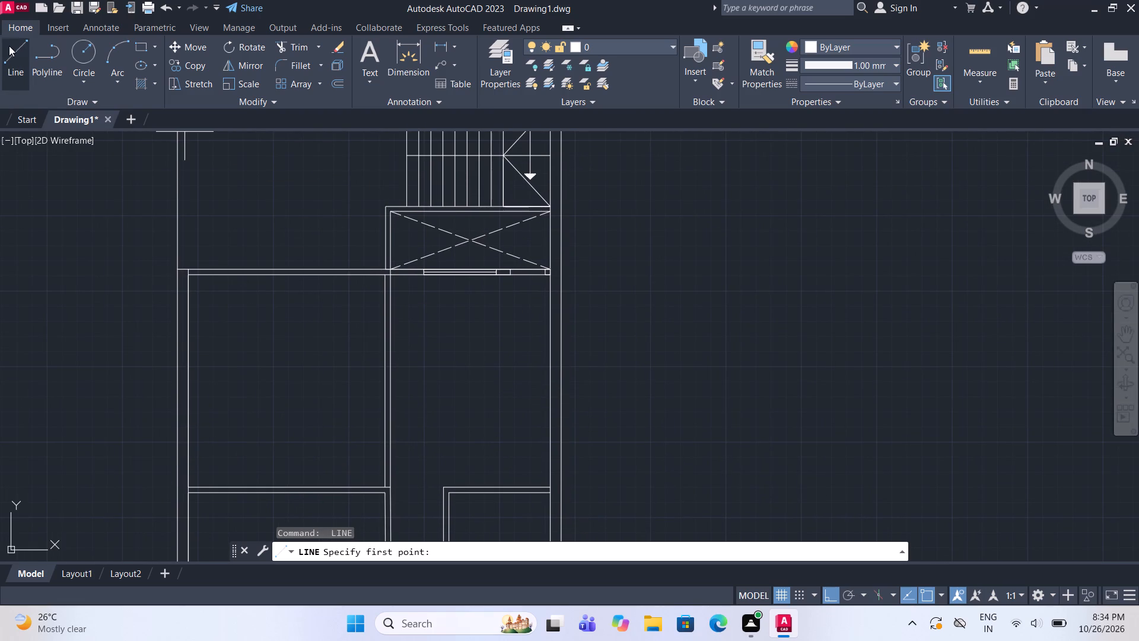
left_click(15, 54)
scroll(388, 278, "up", 2)
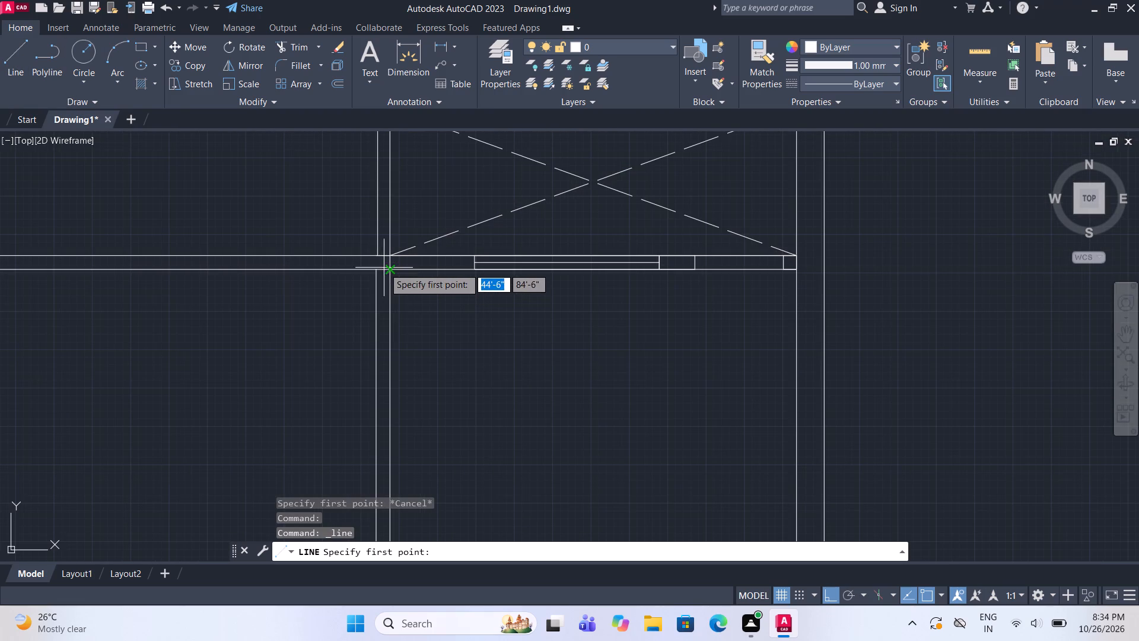
left_click(390, 267)
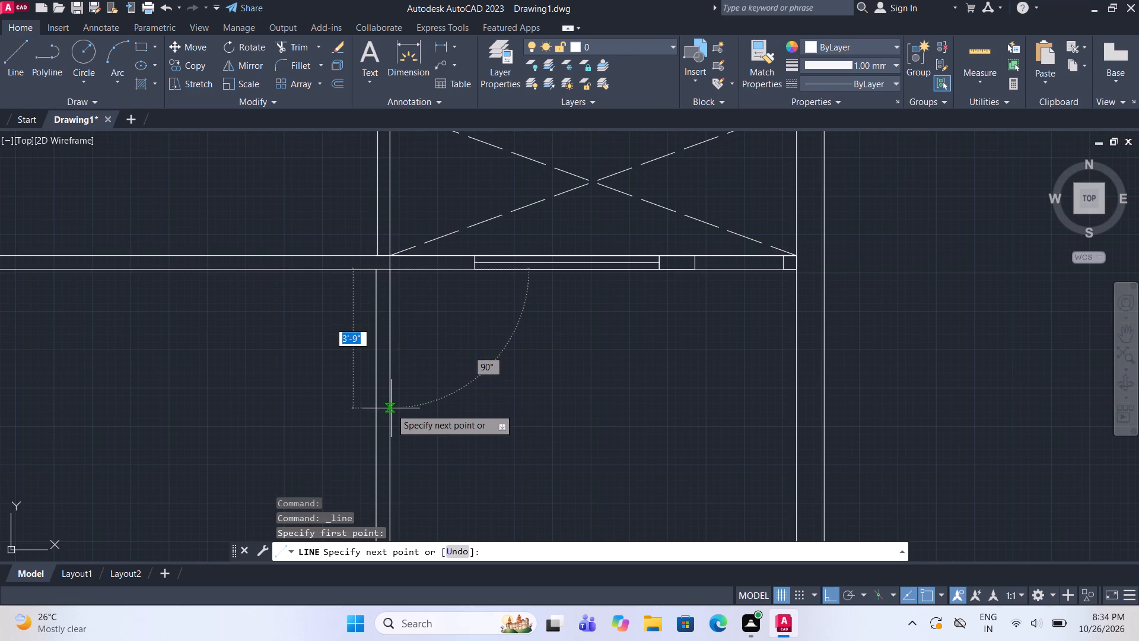
type("14")
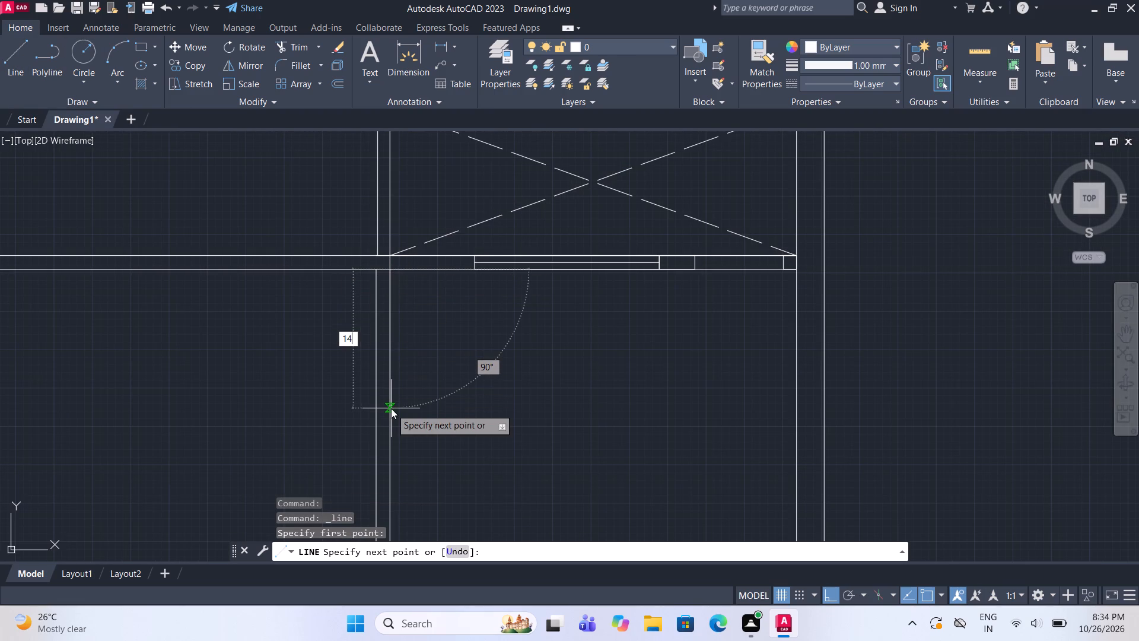
key("apostrophe")
key("8")
key("shift+quotedbl")
key("Return")
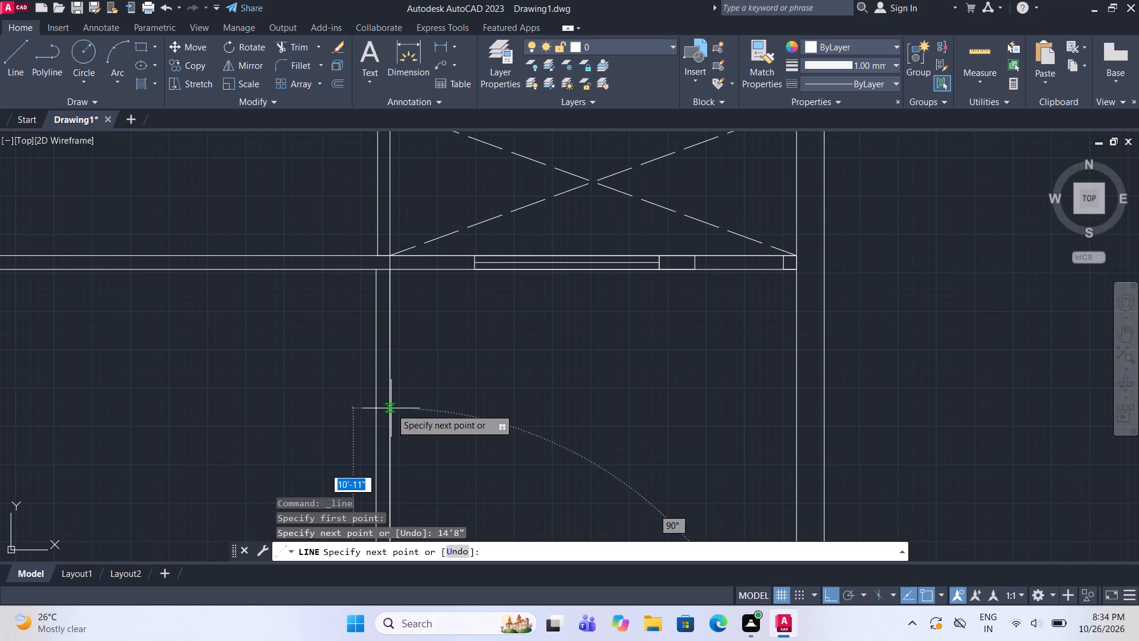
scroll(389, 445, "down", 4)
scroll(507, 380, "down", 1)
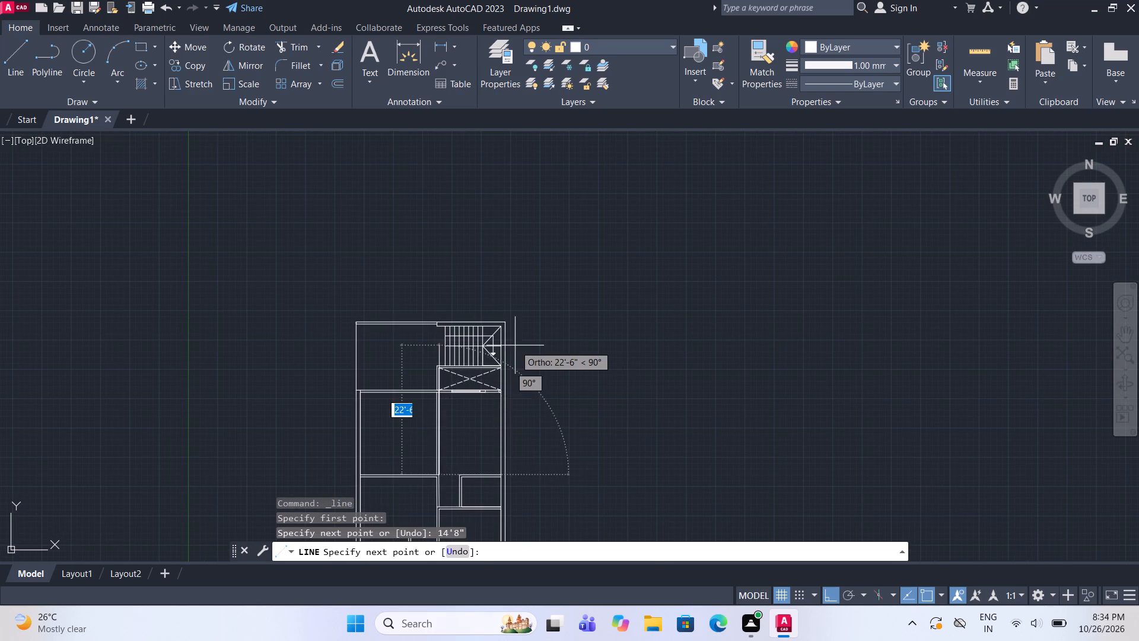
key("Escape")
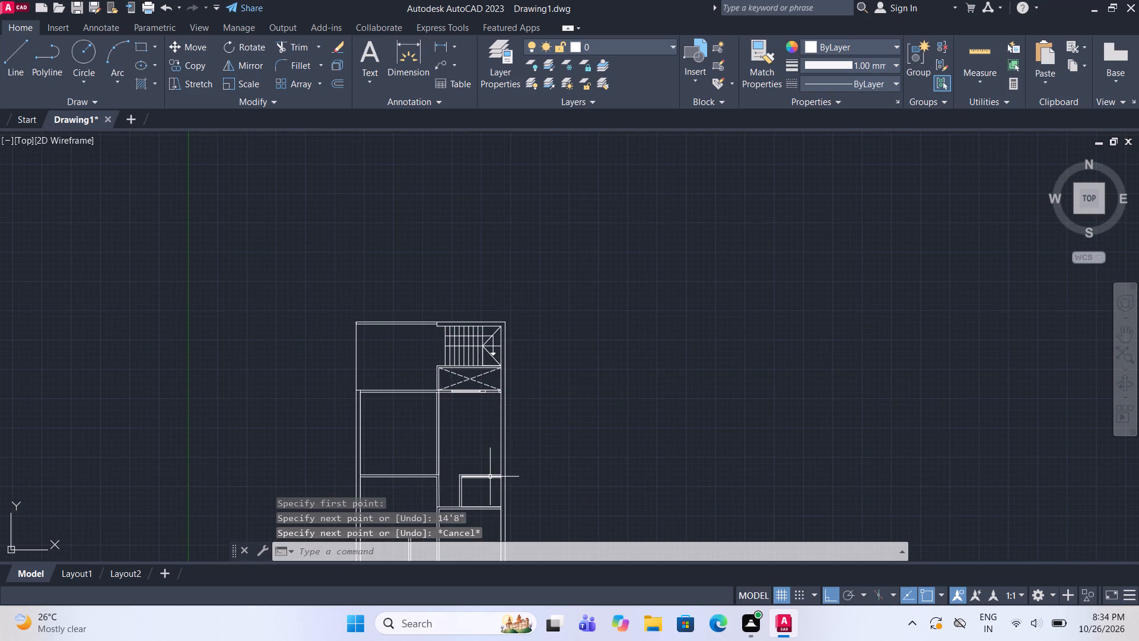
Draw a horizontal line about 11'1" long across that room, from the right wall's inner face to the partition.
middle_click_drag(552, 411, 558, 407)
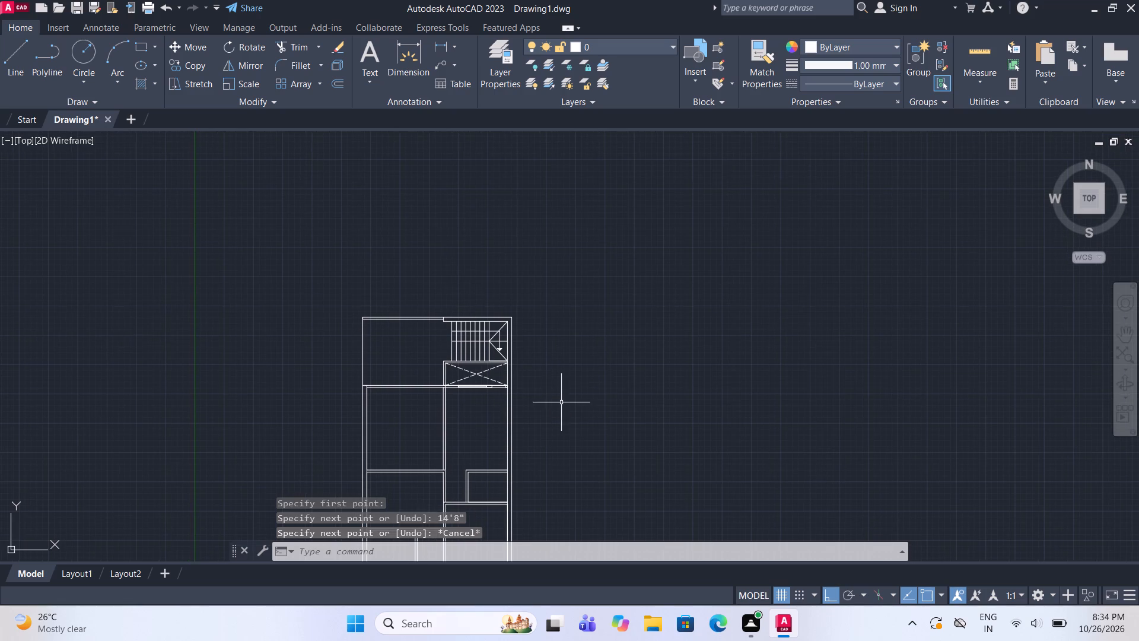
scroll(518, 406, "up", 2)
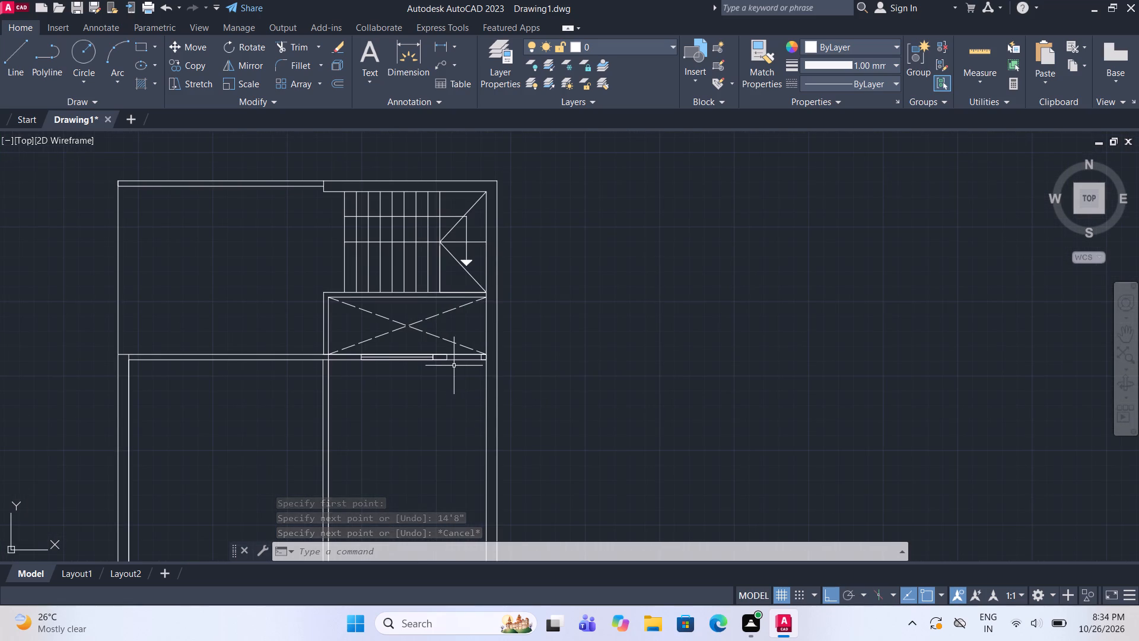
scroll(454, 366, "up", 1)
left_click(19, 64)
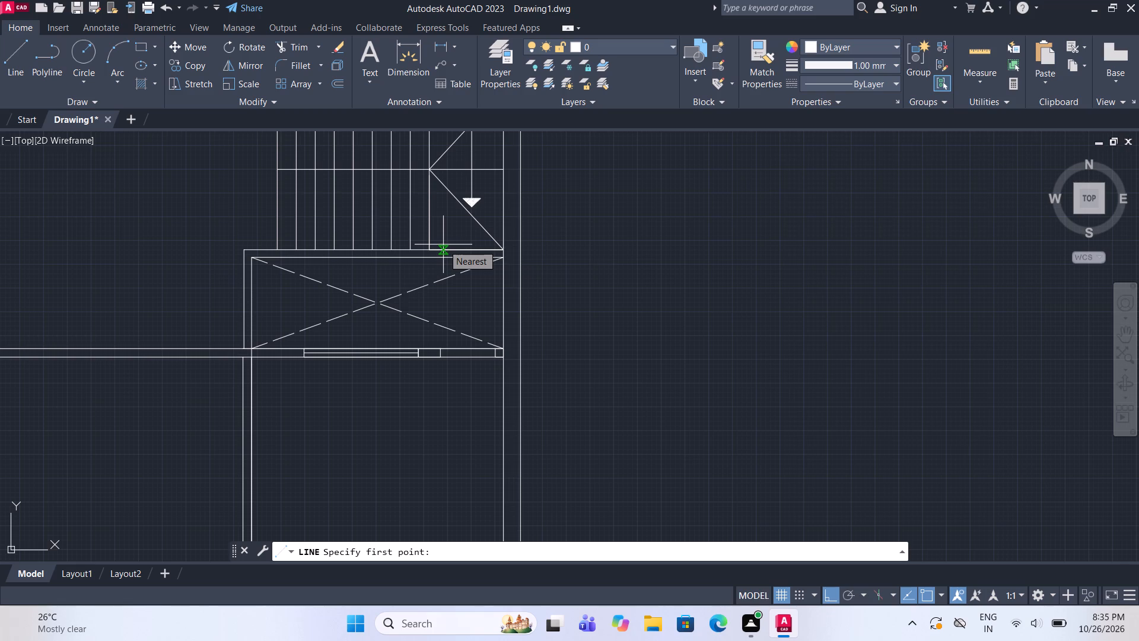
middle_click_drag(480, 369, 537, 234)
scroll(514, 289, "down", 1)
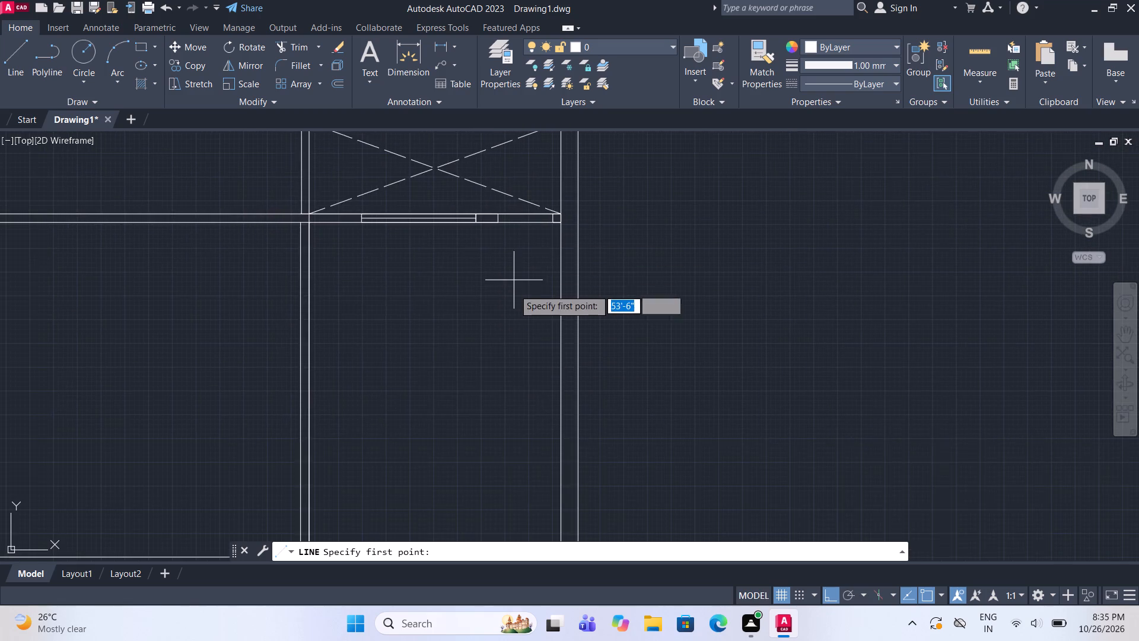
scroll(514, 294, "down", 1)
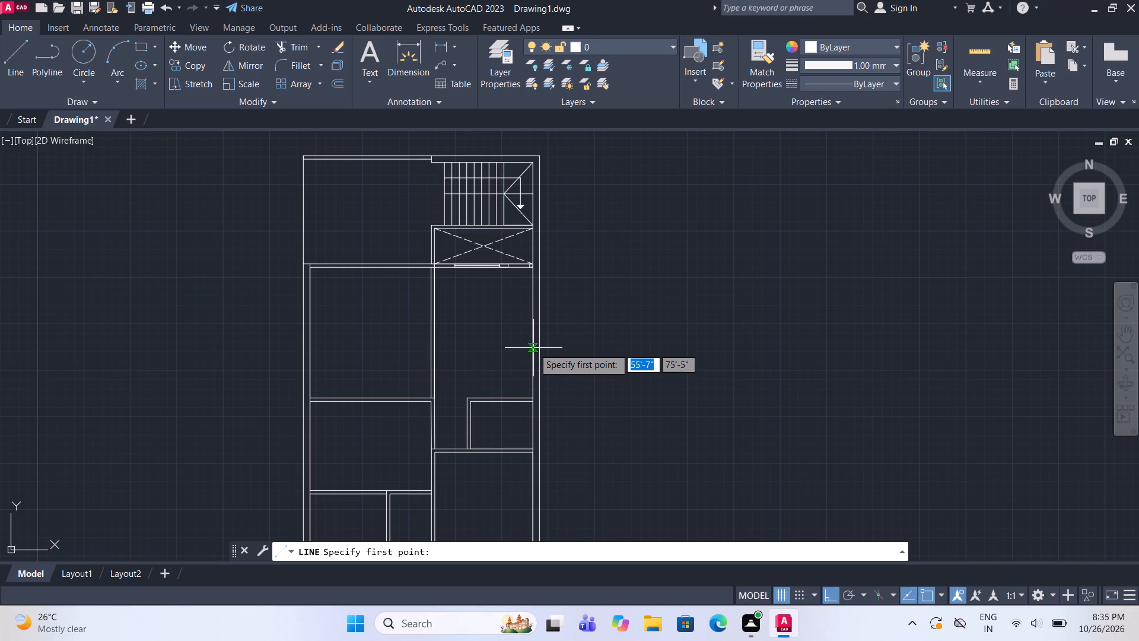
left_click(533, 346)
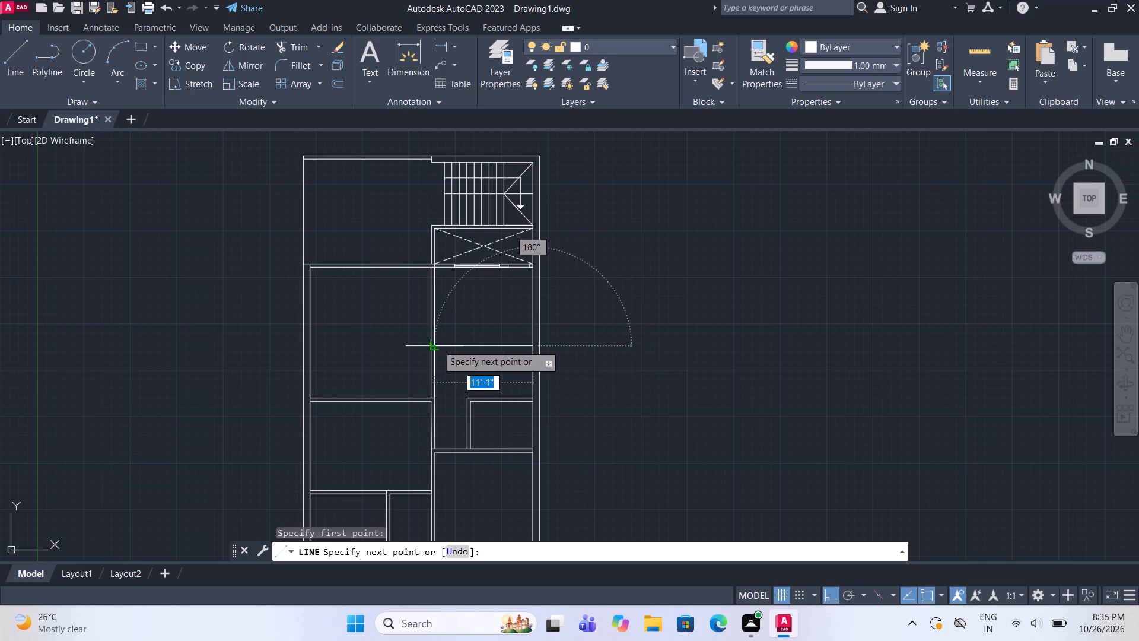
left_click(437, 345)
middle_click_drag(479, 329, 498, 342)
key("space")
Offset the new horizontal line across the room below the window upward by 4.5" to form a partition wall.
scroll(528, 357, "up", 1)
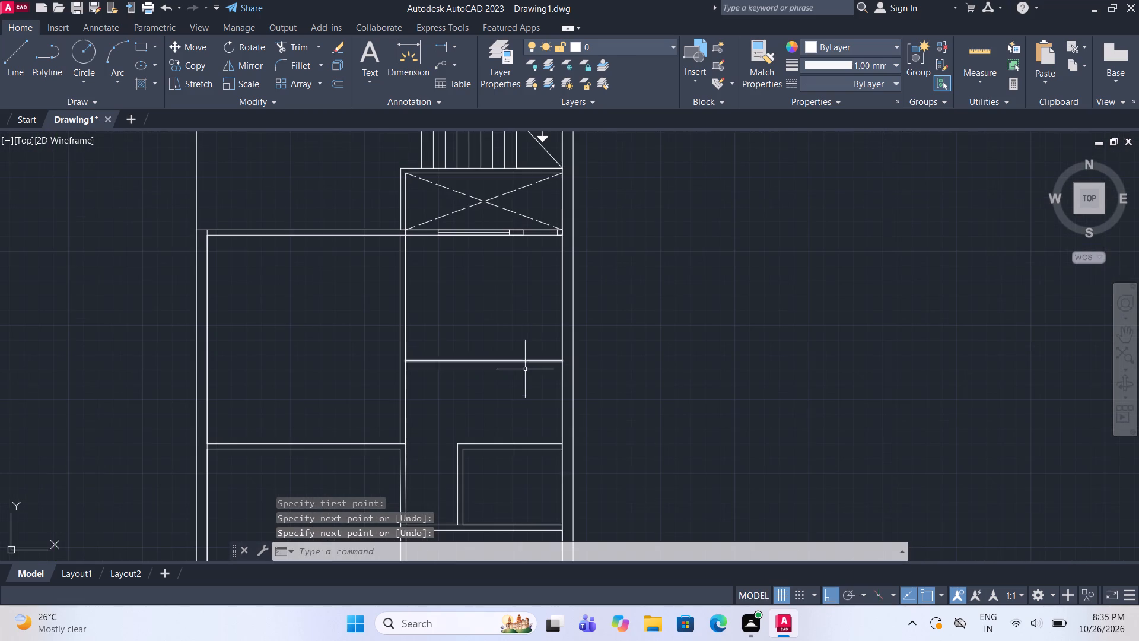
left_click(524, 375)
left_click(524, 348)
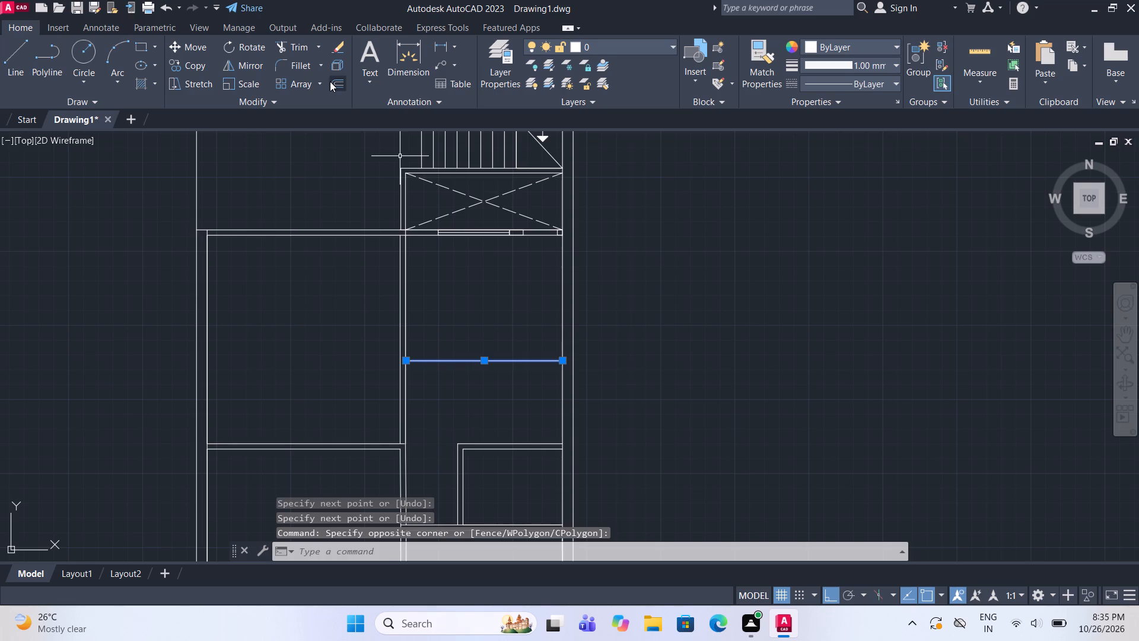
left_click(330, 81)
left_click(470, 355)
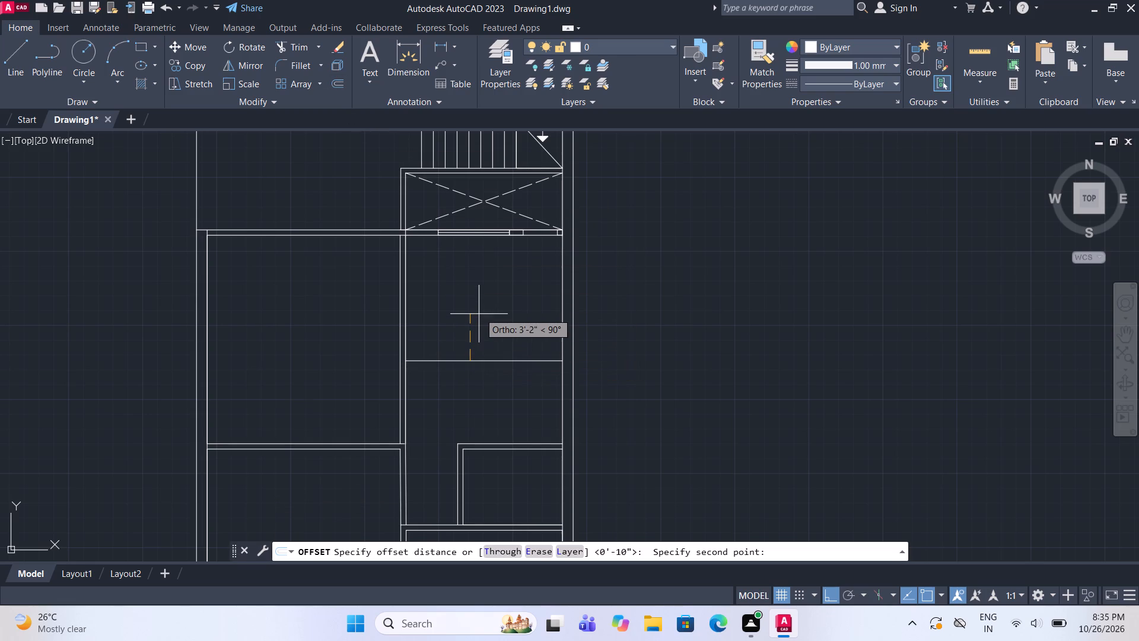
type("4.5")
key("shift+quotedbl")
key("Return")
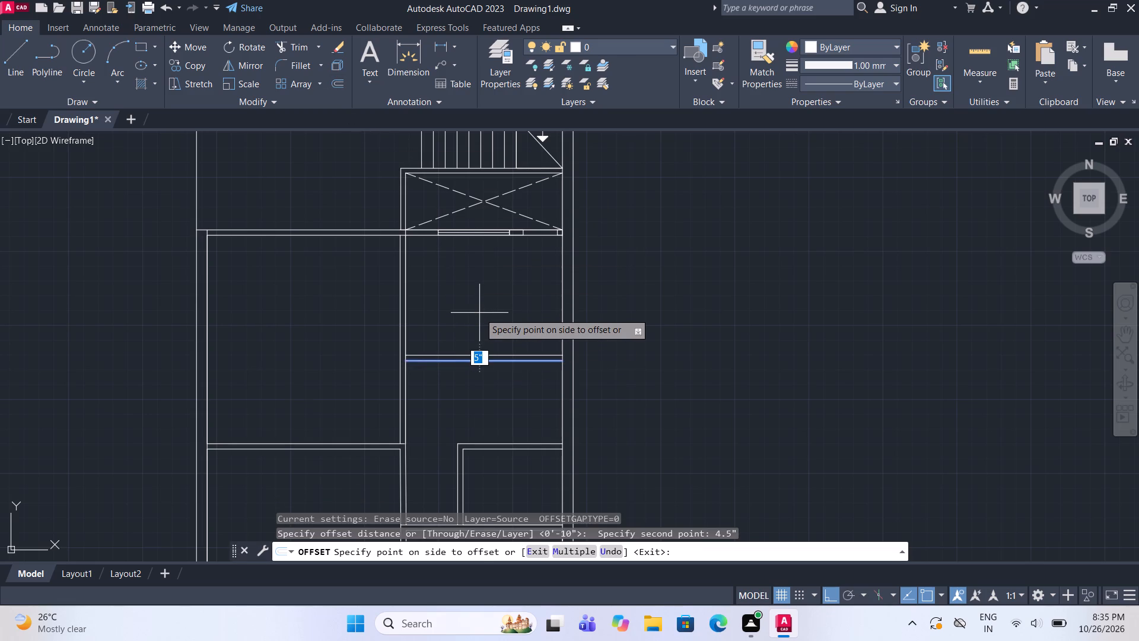
left_click(495, 301)
key("Escape")
Cut an opening about 7' wide through the new partition using a rectangle and Trim, leaving a wall stub at each end.
middle_click_drag(495, 301, 491, 319)
middle_click_drag(489, 275, 499, 281)
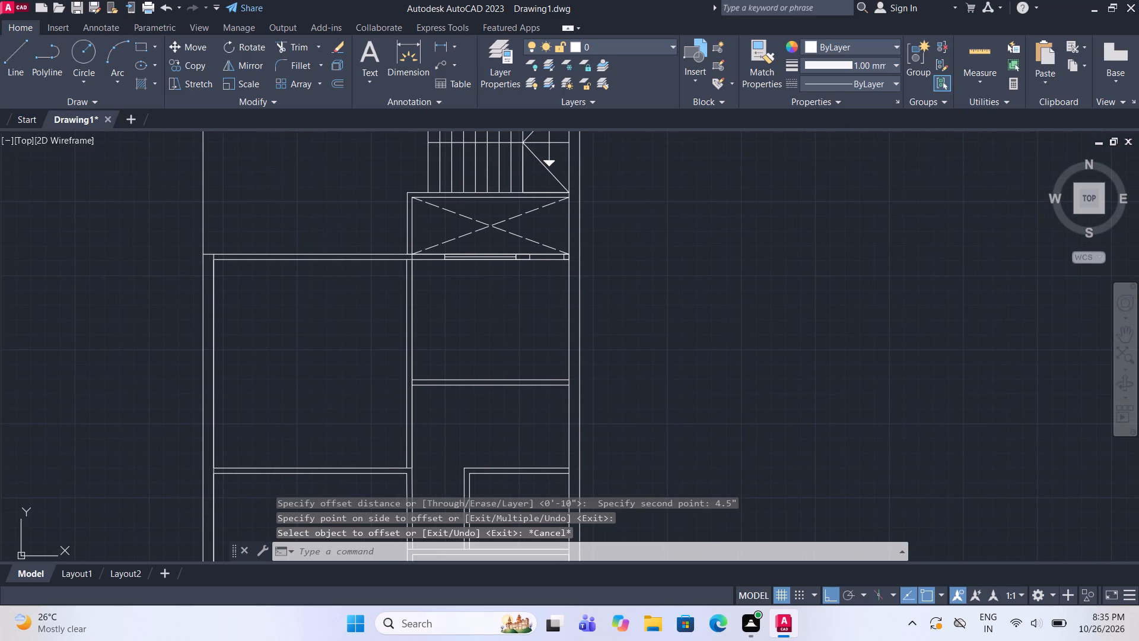
scroll(501, 394, "up", 2)
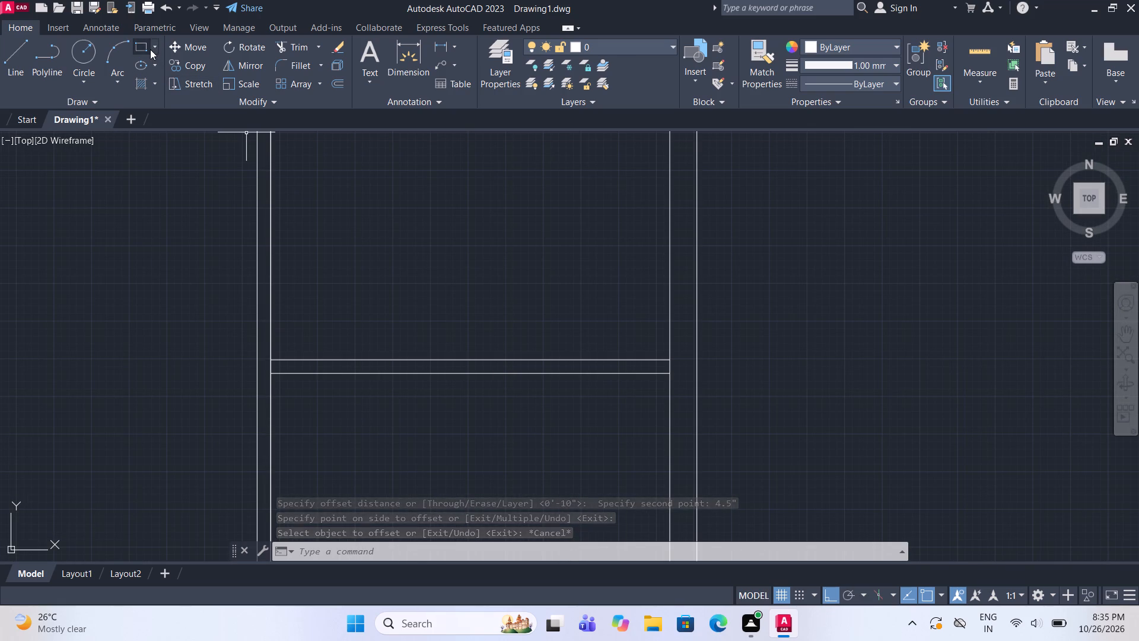
left_click(150, 49)
left_click(148, 47)
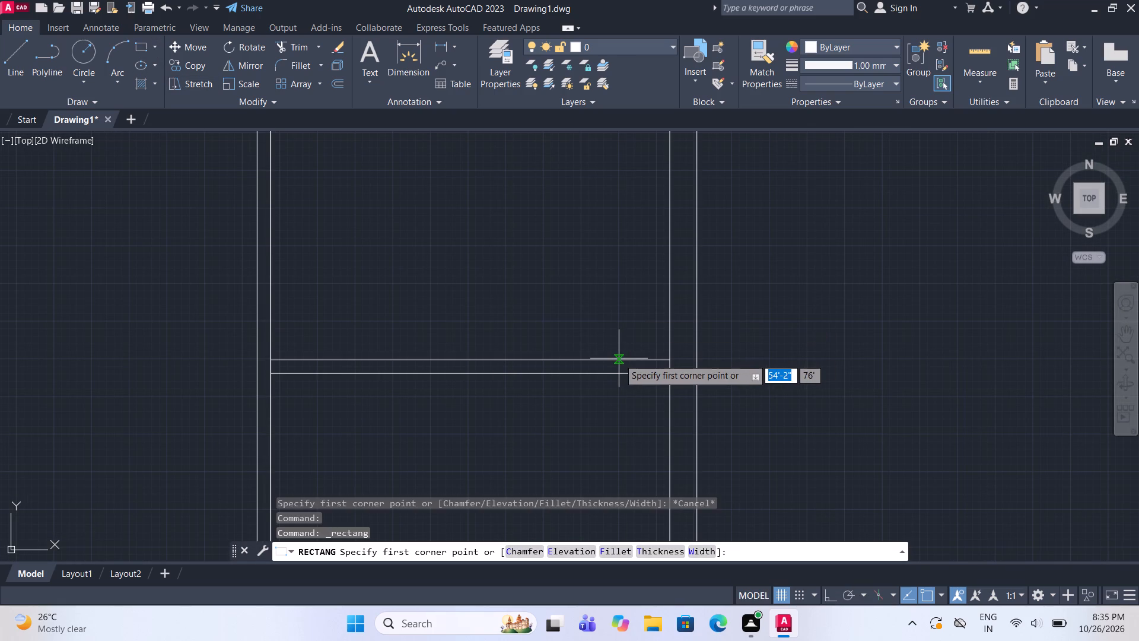
left_click(619, 358)
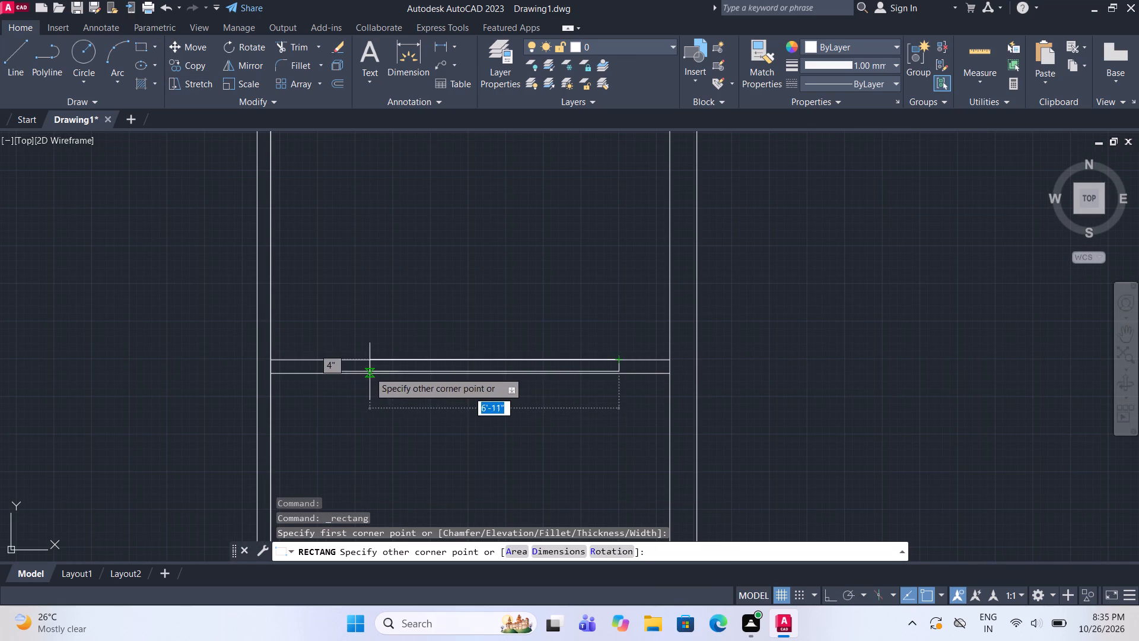
left_click(361, 372)
left_click(285, 49)
left_click_drag(422, 304, 440, 412)
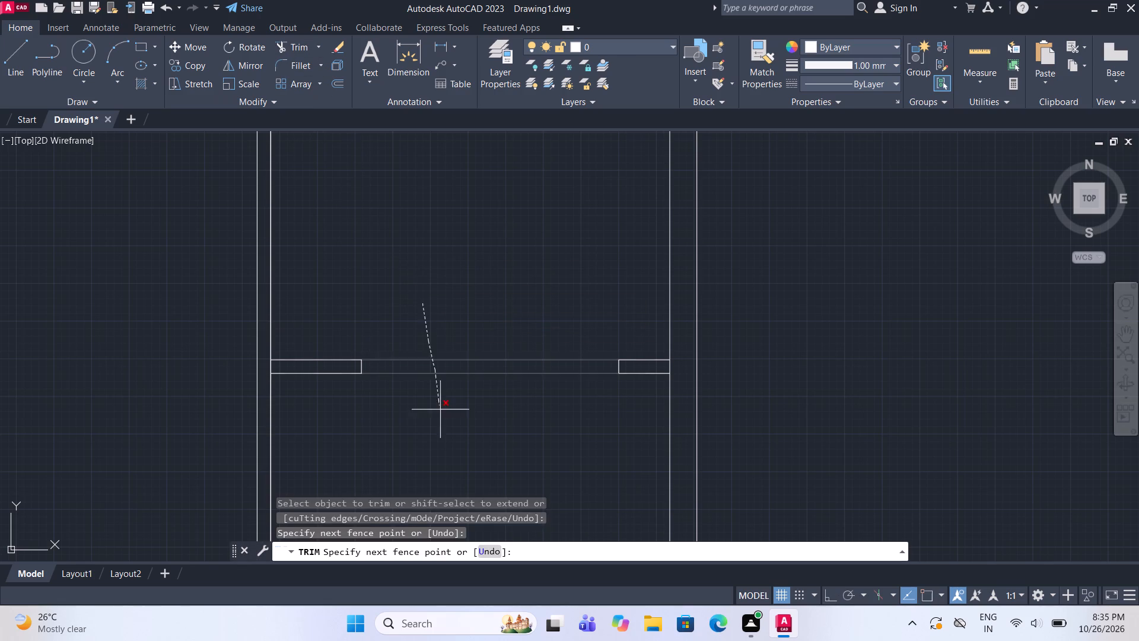
left_click_drag(440, 412, 441, 413)
key("Escape")
Make the ISO dash linetype ACAD_ISO02W100 the current linetype.
type("LIN")
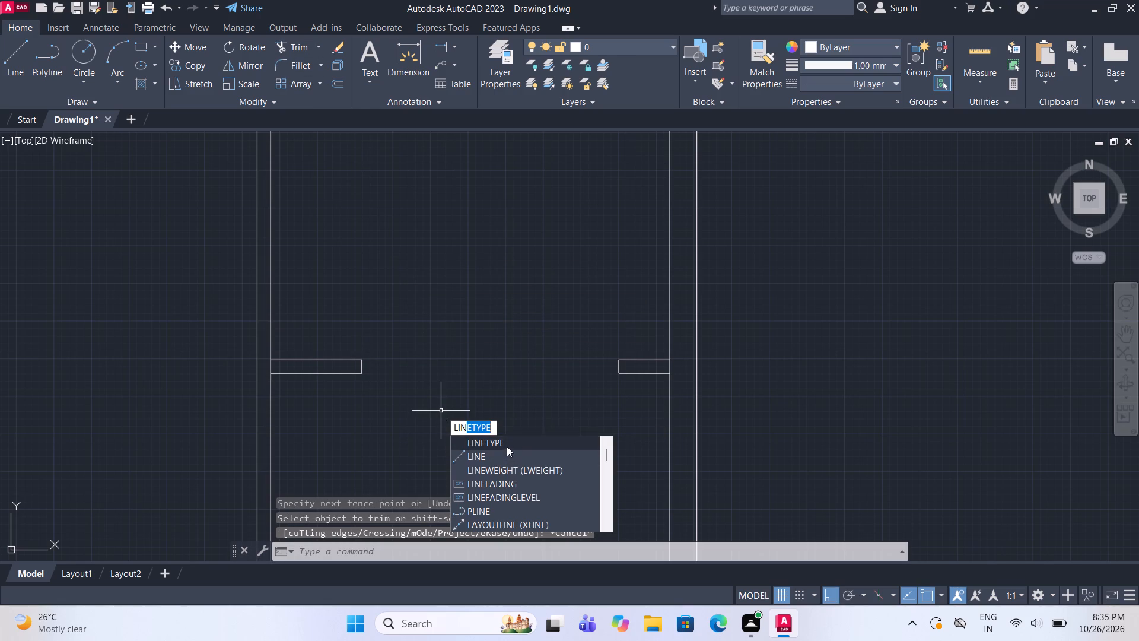
left_click(507, 446)
left_click(560, 289)
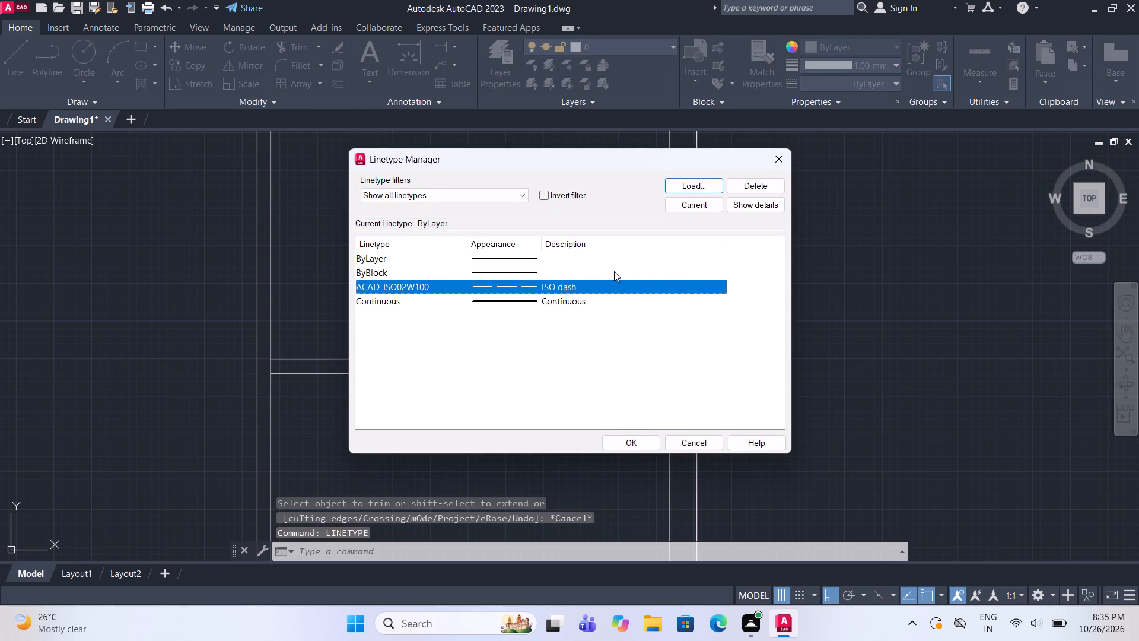
left_click(705, 208)
left_click(632, 443)
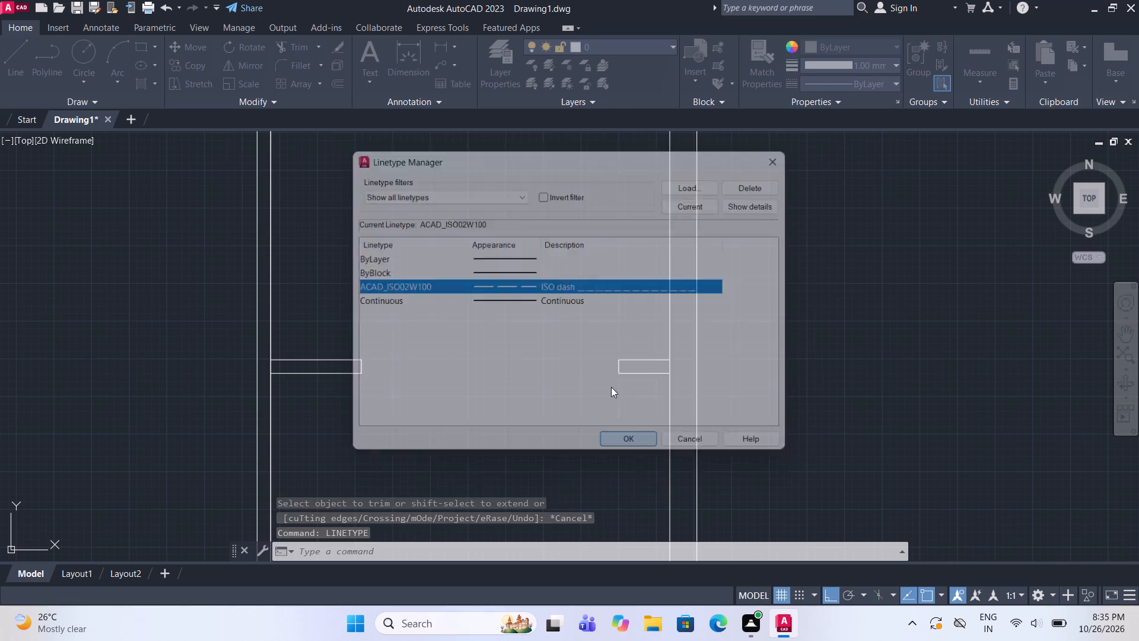
Draw a dashed rectangle spanning the opening between the two wall stubs, matching the partition's thickness.
left_click(141, 37)
left_click(141, 42)
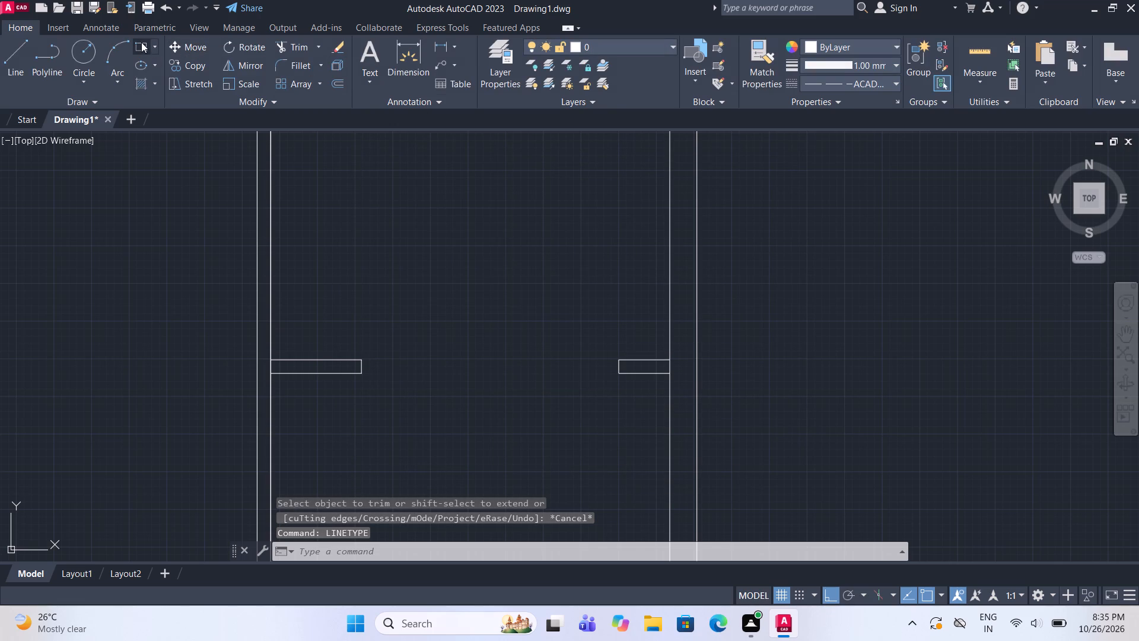
left_click(362, 373)
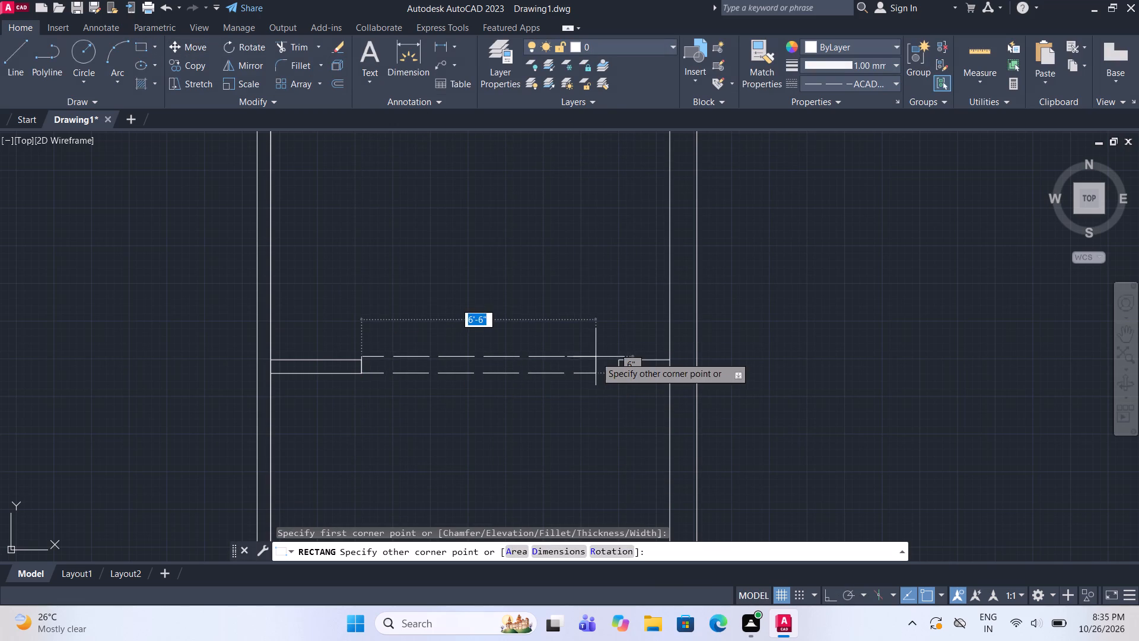
left_click(616, 357)
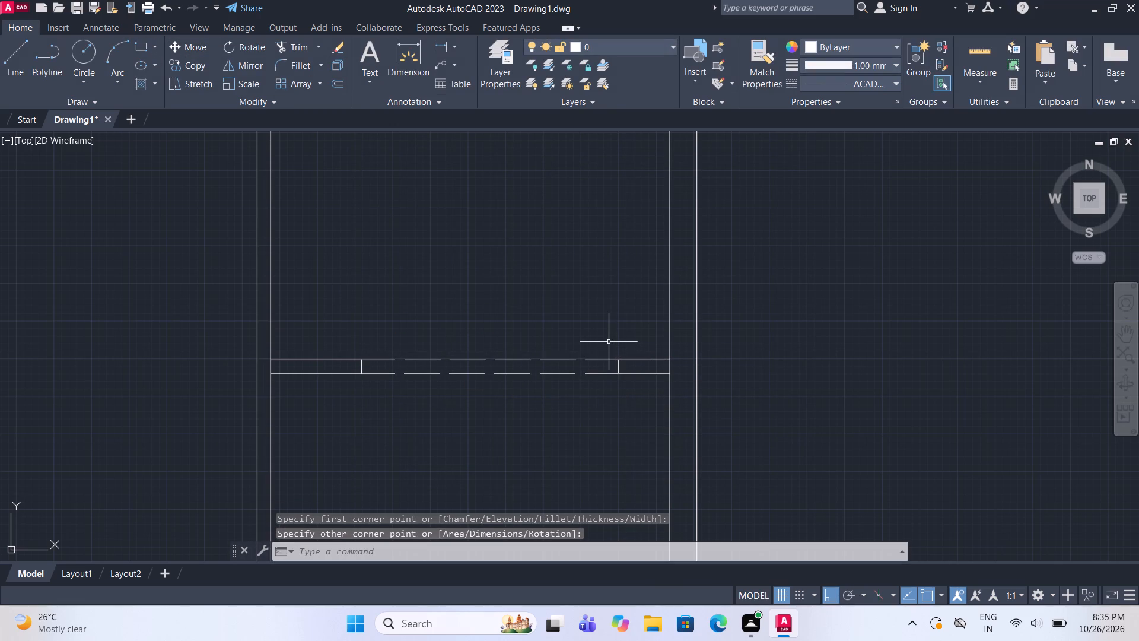
key("Escape")
In the small room below, draw dashed lines from its lower-right corner: 2' left, up to the top wall, and diagonally back.
scroll(586, 287, "down", 2)
middle_click_drag(570, 351, 575, 399)
scroll(560, 329, "up", 1)
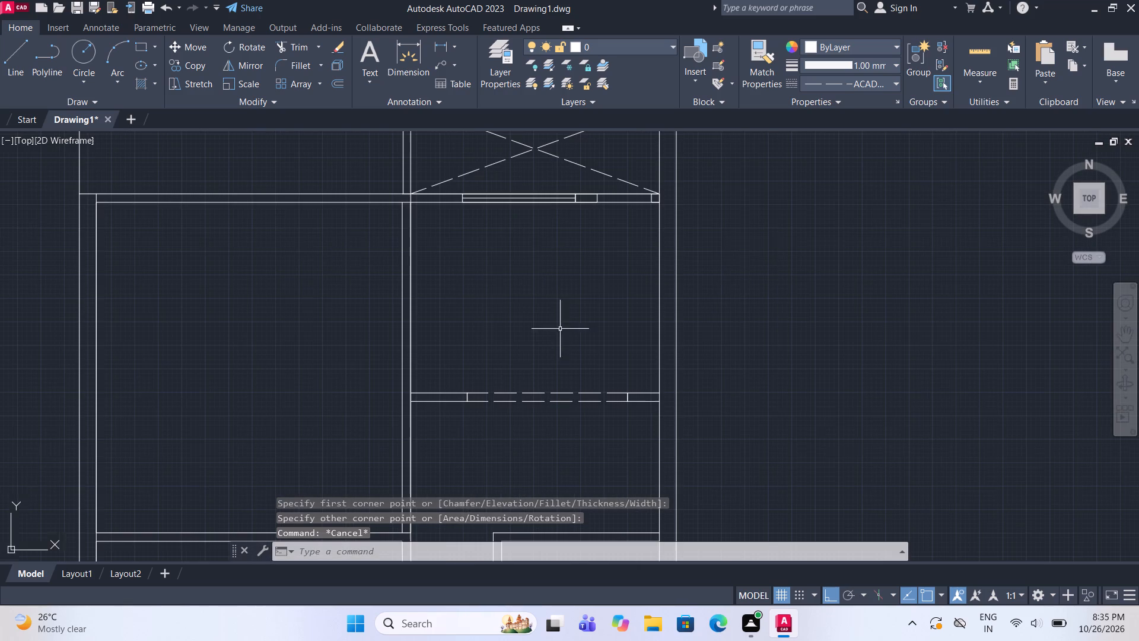
scroll(560, 329, "up", 1)
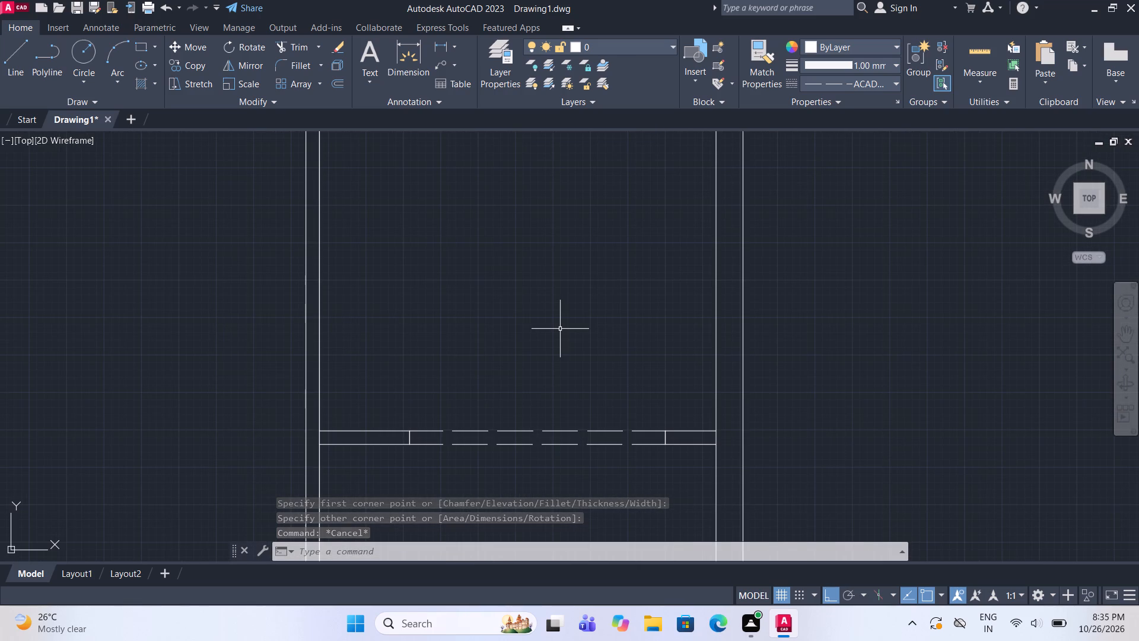
scroll(610, 286, "down", 3)
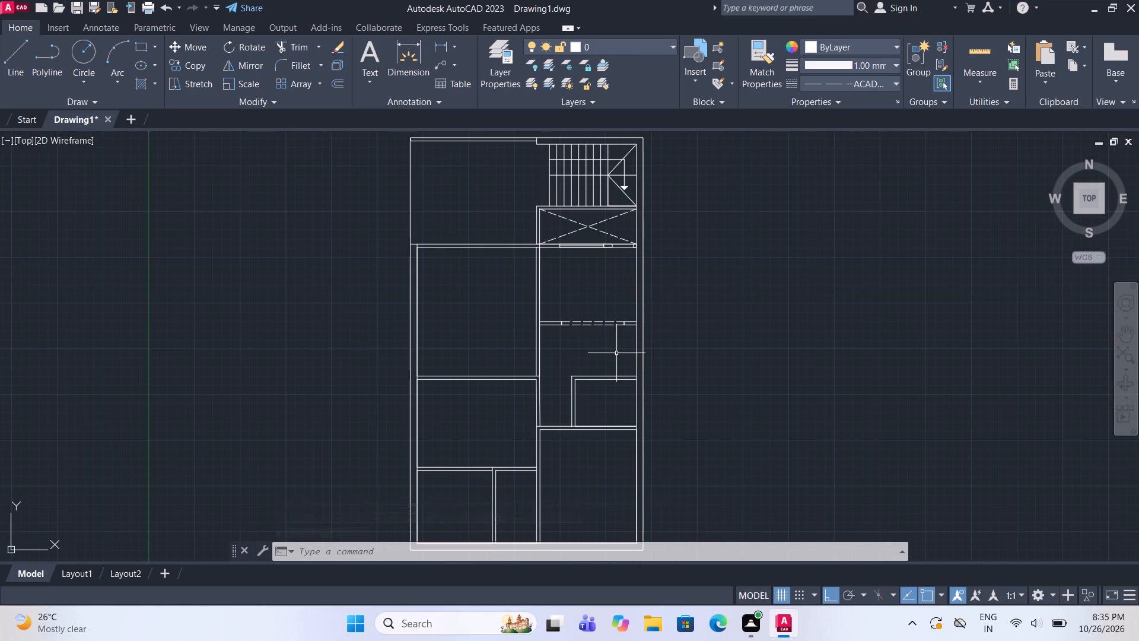
middle_click_drag(612, 353, 595, 341)
scroll(593, 372, "up", 2)
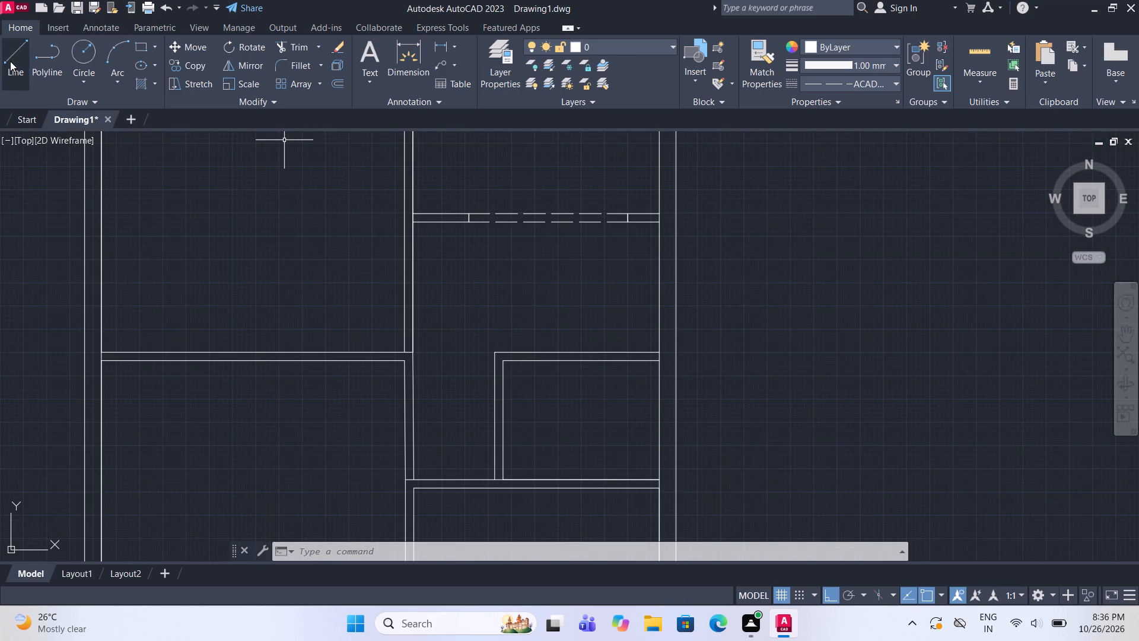
left_click(10, 61)
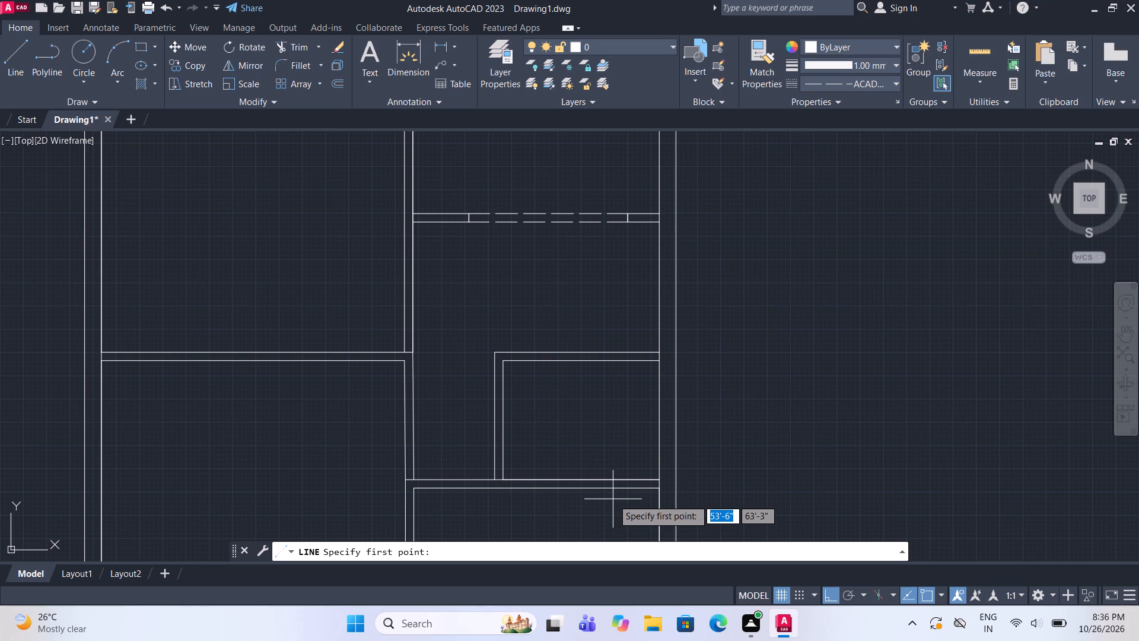
left_click(658, 481)
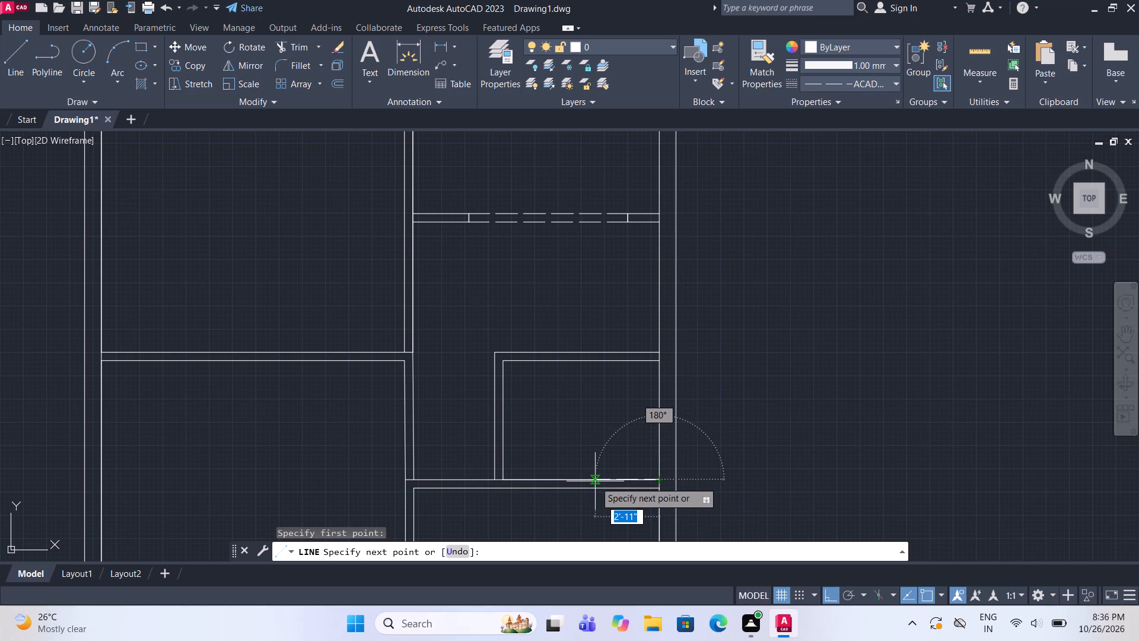
type("2'")
key("Return")
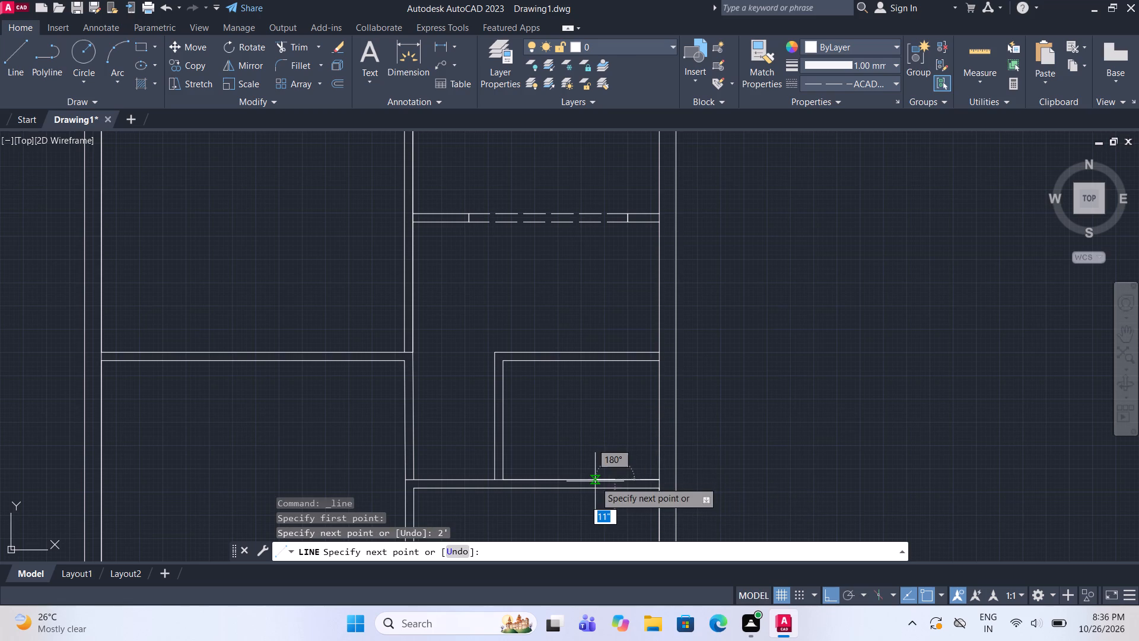
left_click(615, 360)
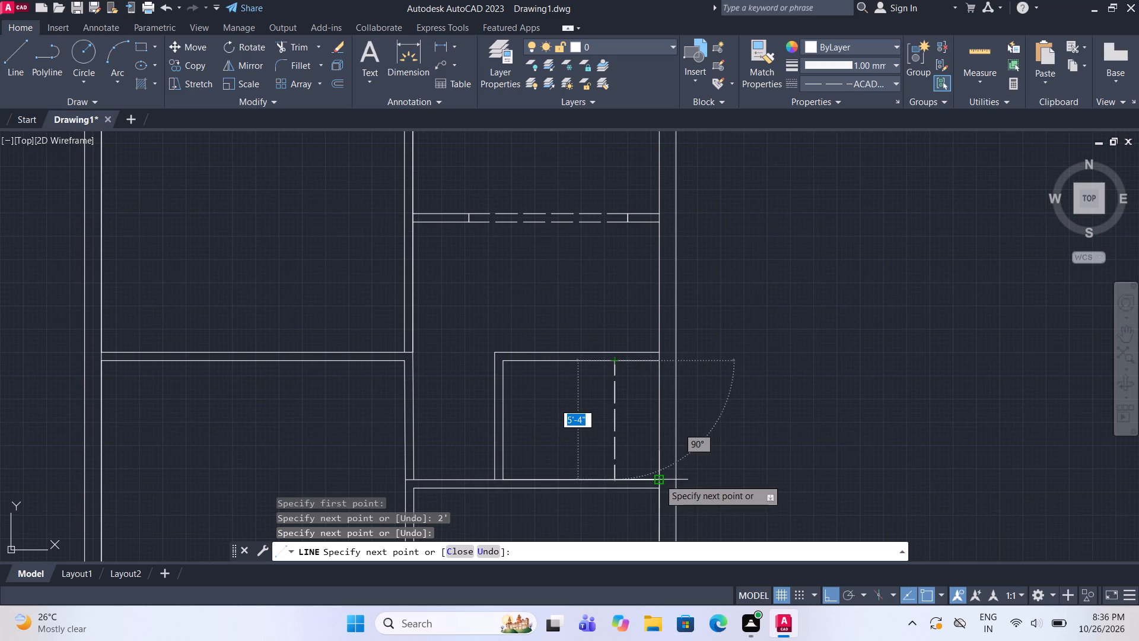
left_click(659, 479)
Draw the second dashed diagonal of the 2' wide strip, from its lower-left corner to its upper-right corner.
left_click(10, 53)
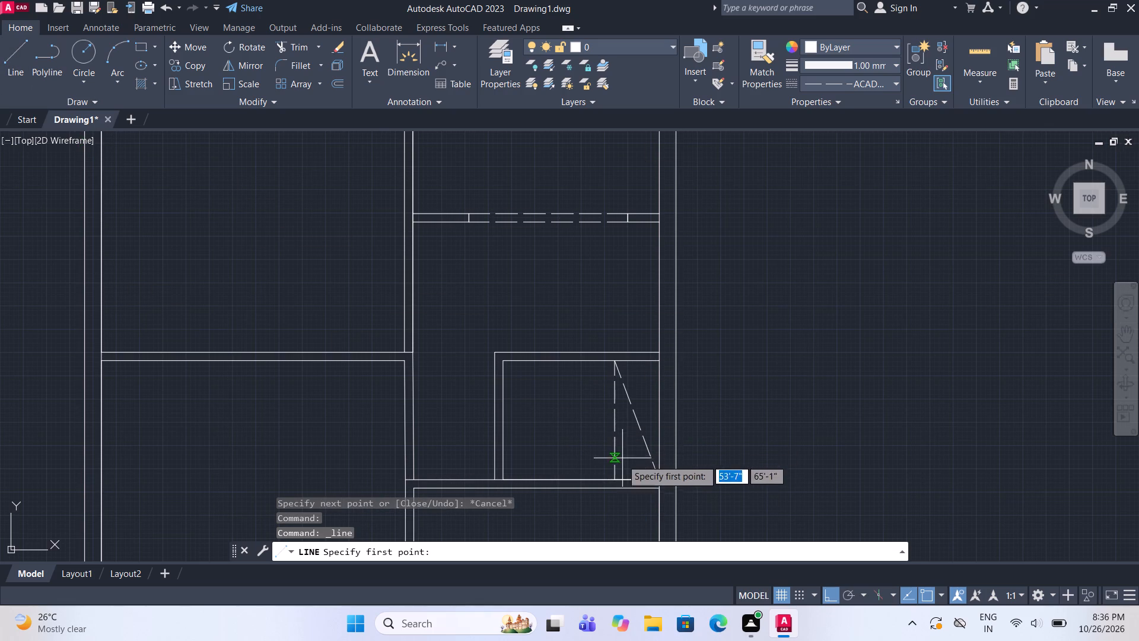
left_click(615, 477)
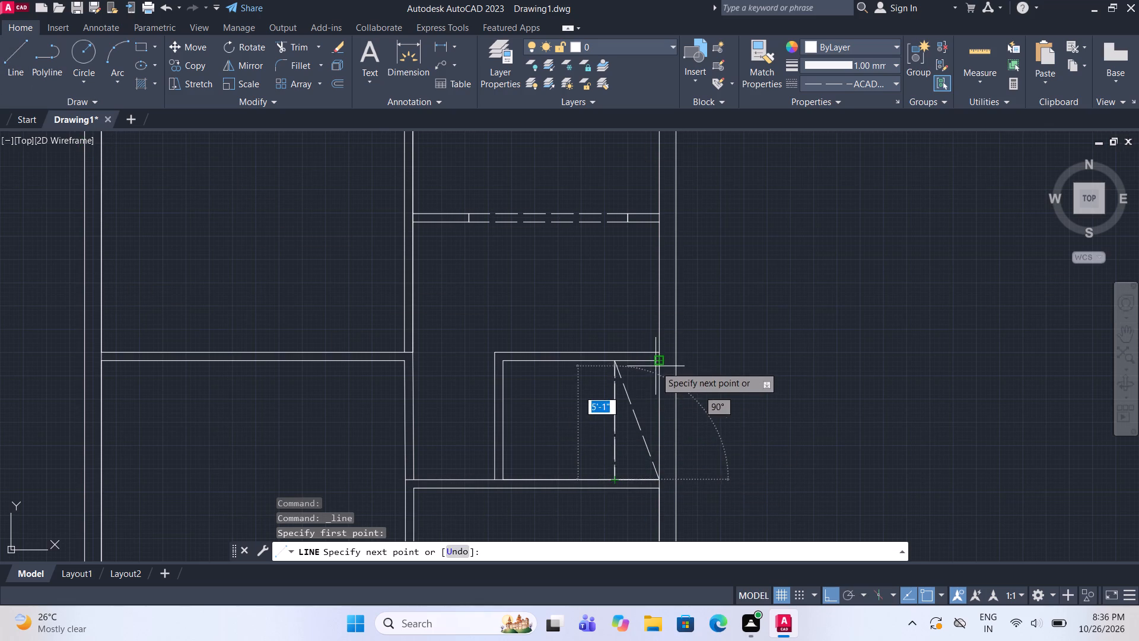
left_click(656, 366)
key("Escape")
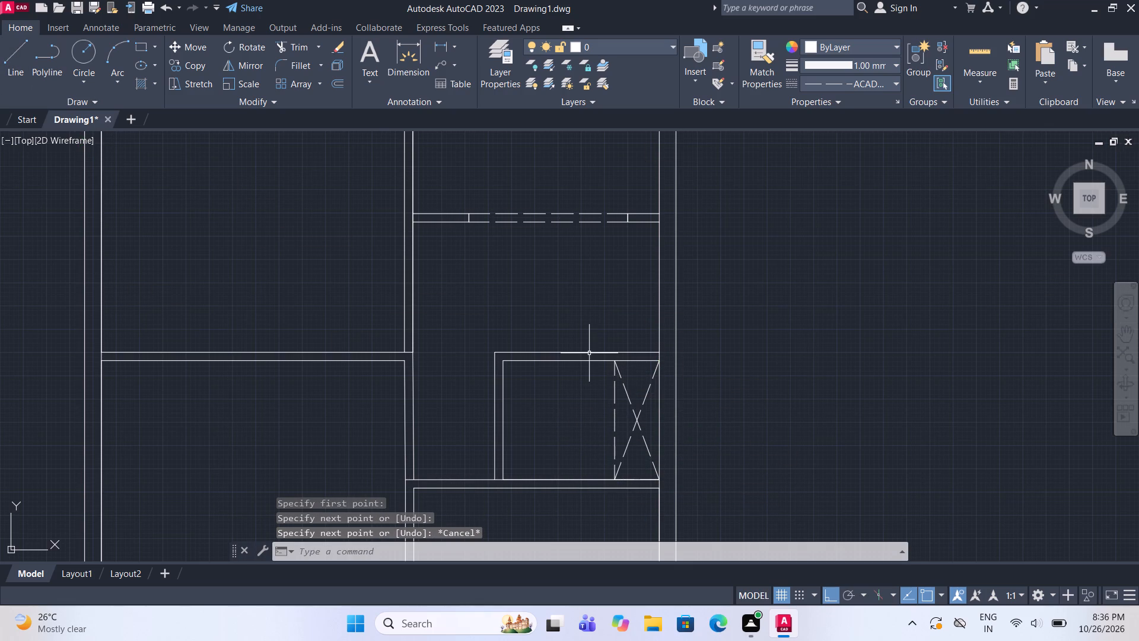
Set the current linetype back to ByLayer.
type("LI")
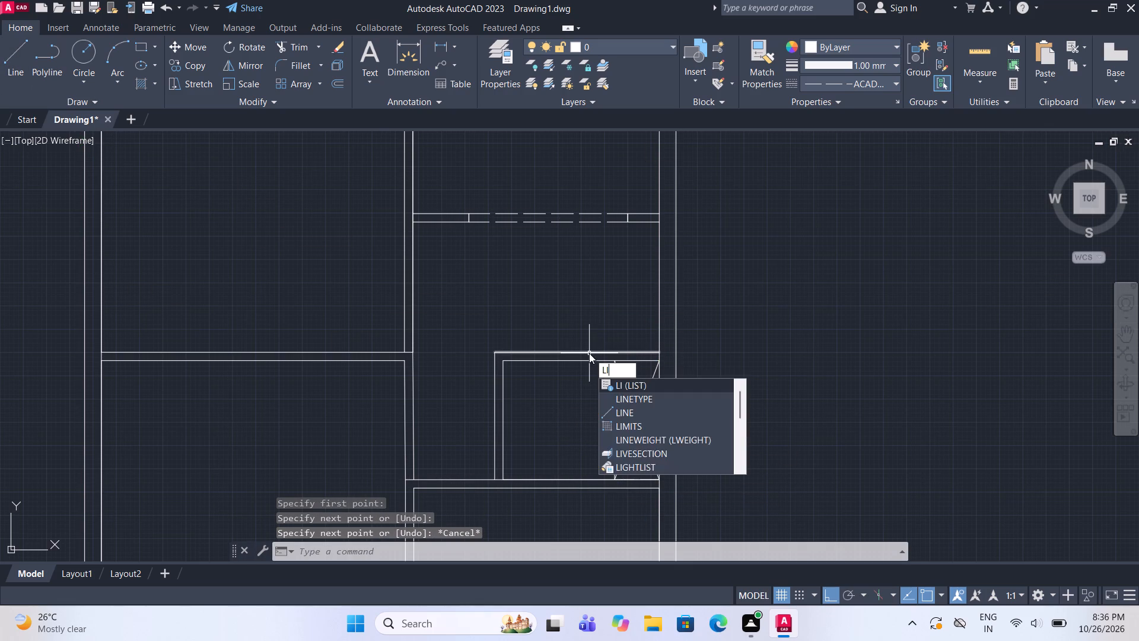
key("n")
left_click(669, 384)
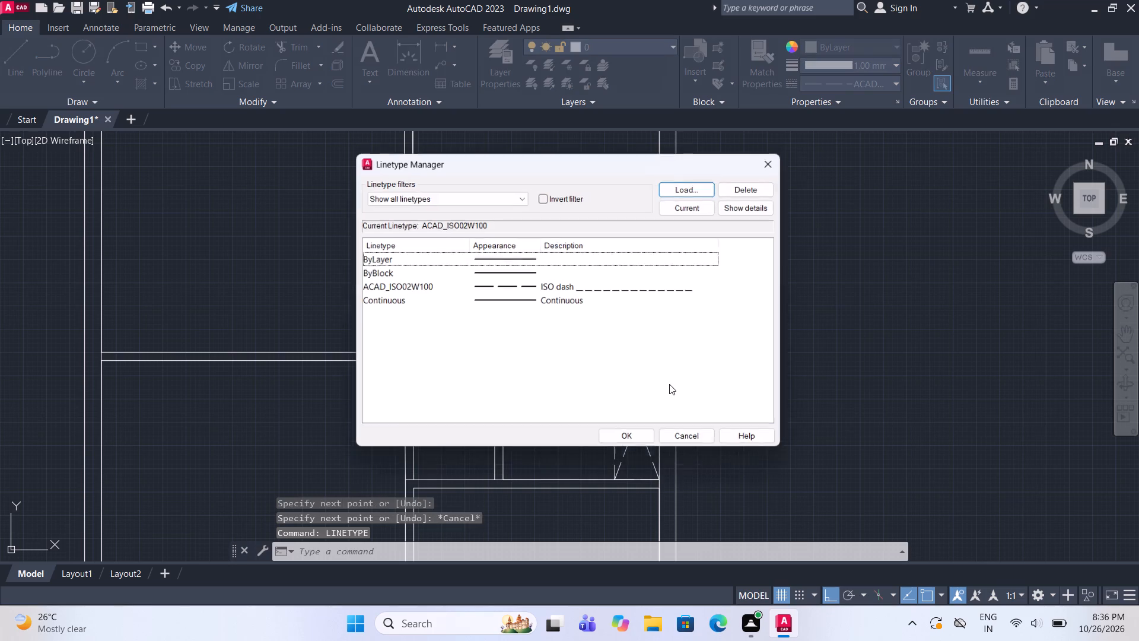
left_click(587, 259)
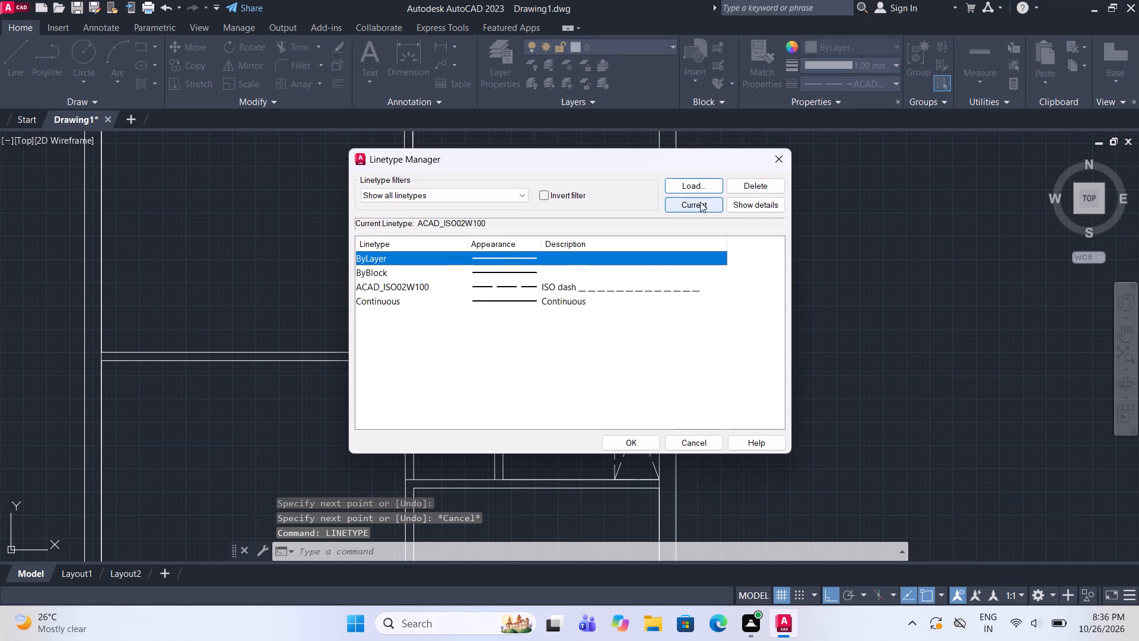
left_click(700, 202)
left_click(634, 445)
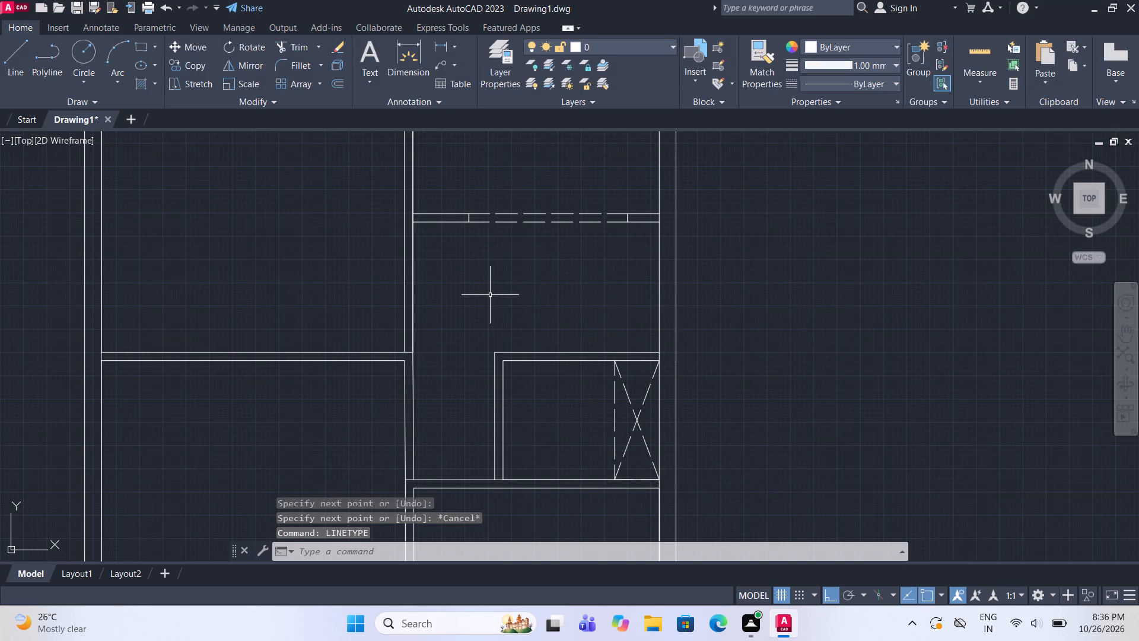
Cut a door opening in the small room's left wall using a rectangle and Trim, leaving a short stub at the bottom.
middle_click_drag(490, 295, 494, 283)
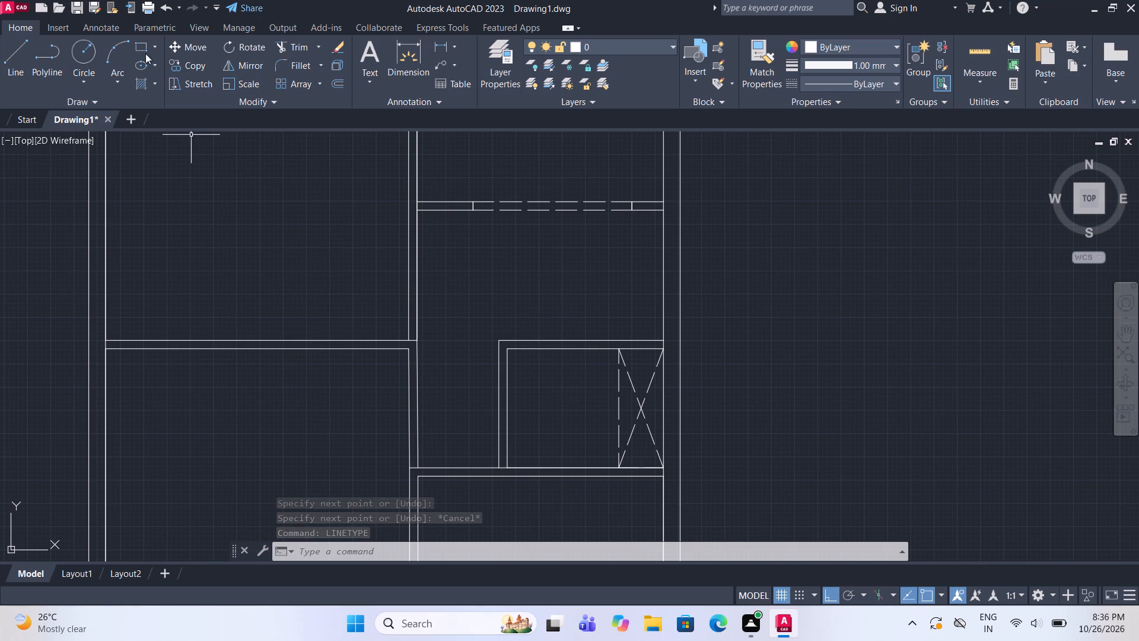
left_click(139, 50)
scroll(501, 467, "up", 1)
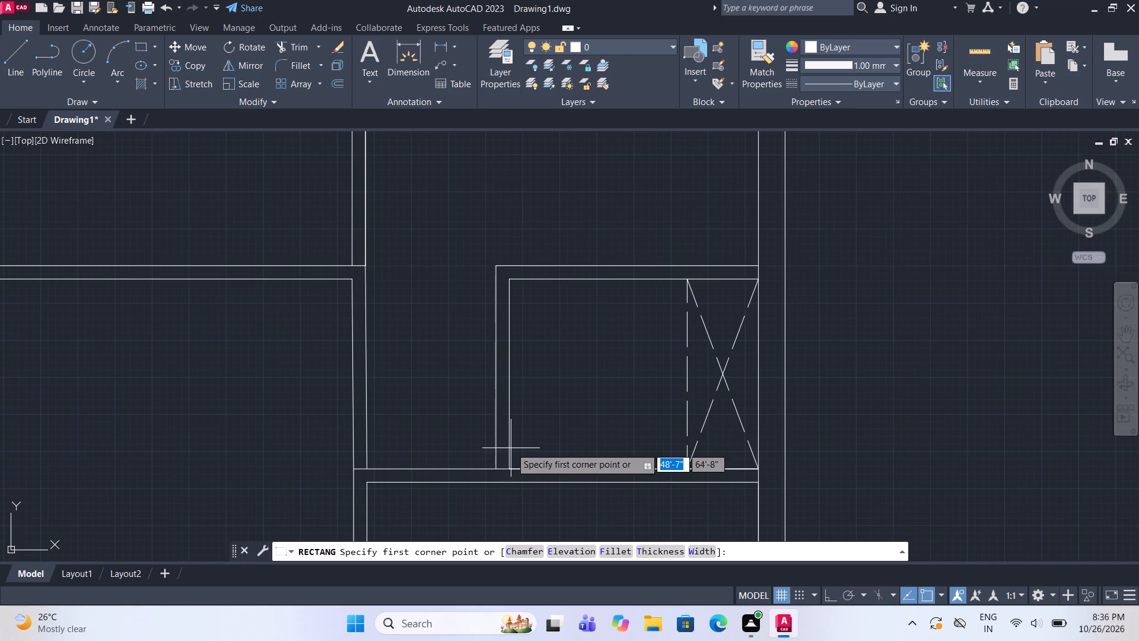
left_click(510, 452)
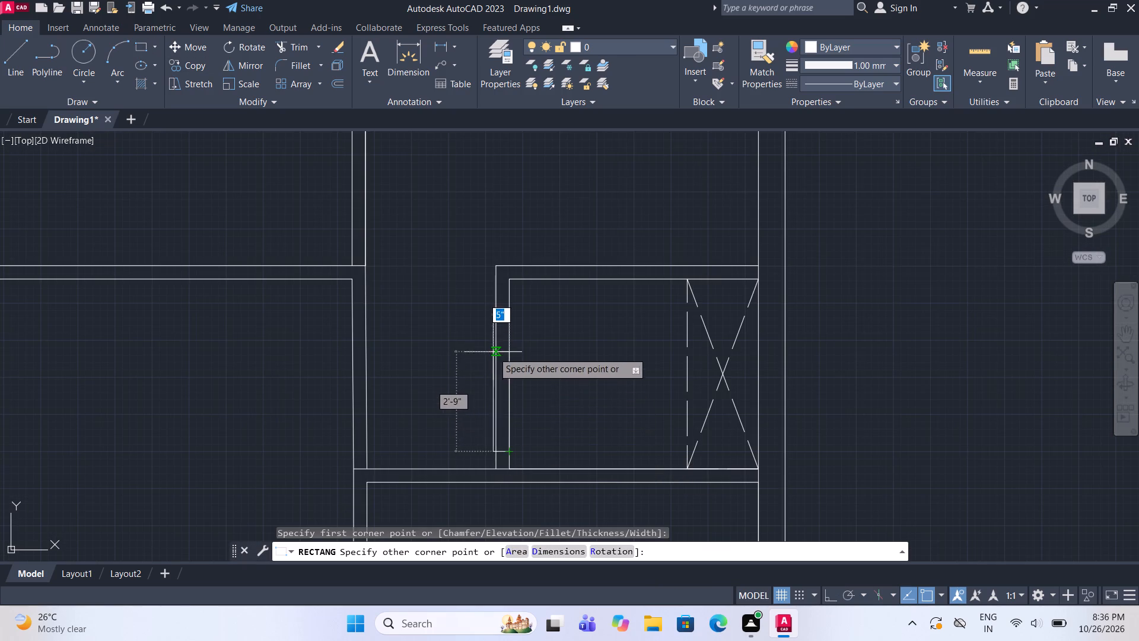
double_click(495, 329)
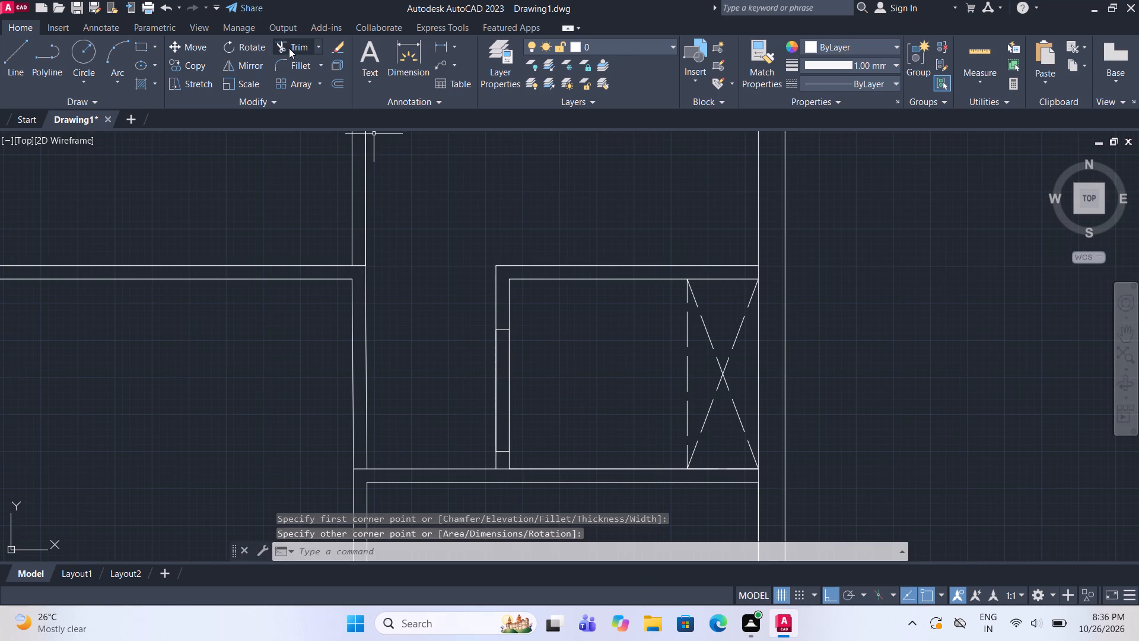
left_click(289, 48)
left_click_drag(464, 360, 537, 367)
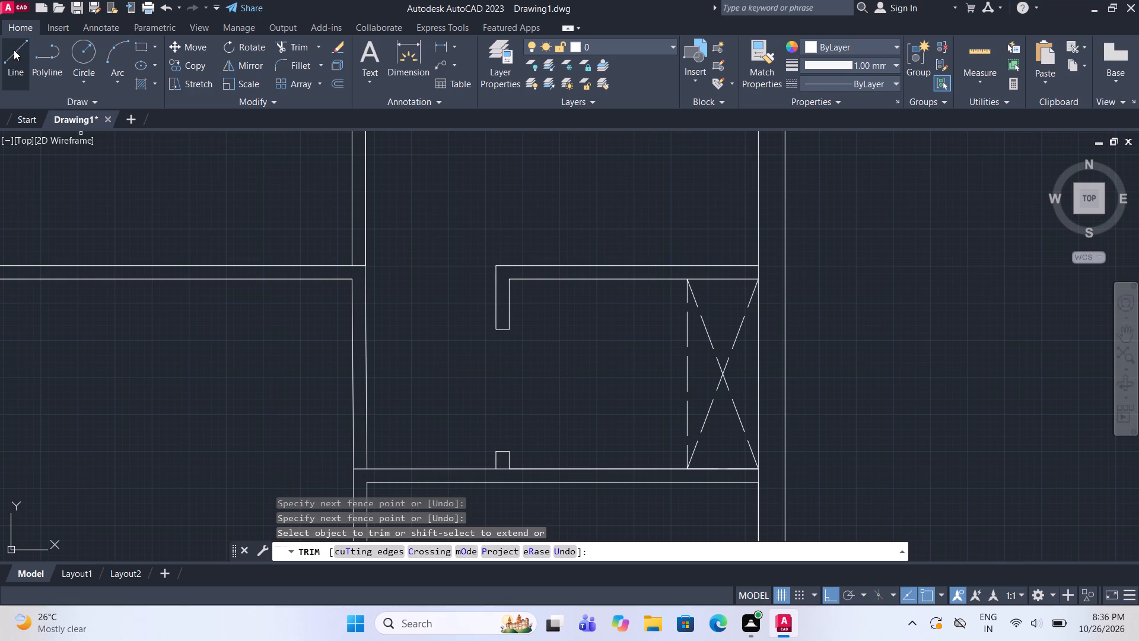
Draw a vertical line across the small room's door opening, from the middle of the lower wall stub to the upper wall end.
left_click(14, 50)
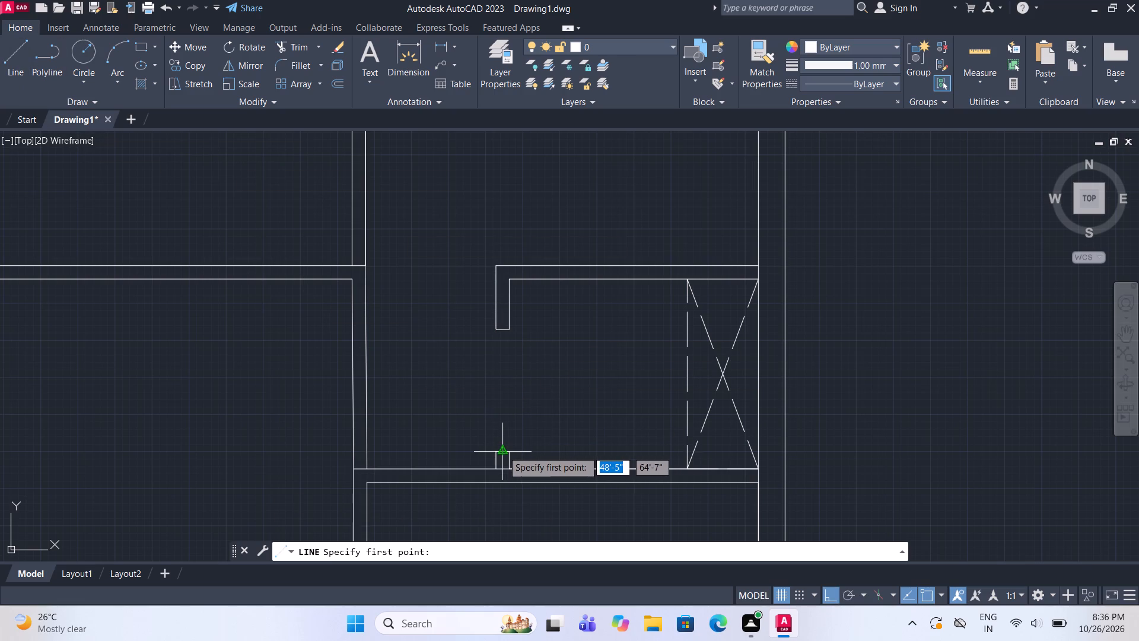
double_click(502, 450)
left_click(504, 325)
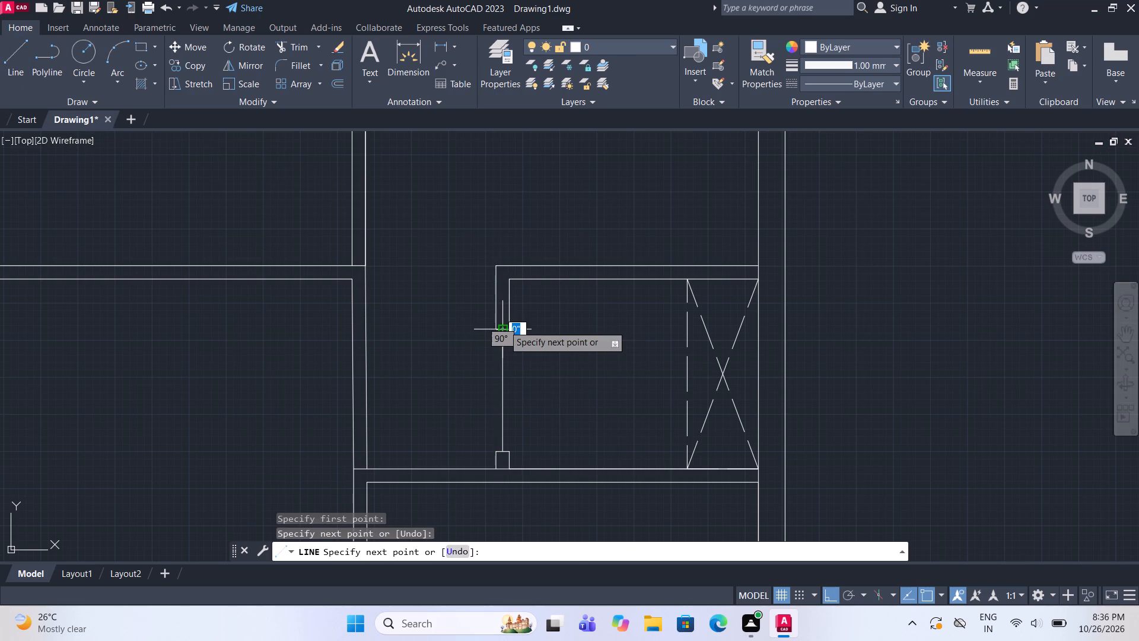
scroll(504, 325, "down", 2)
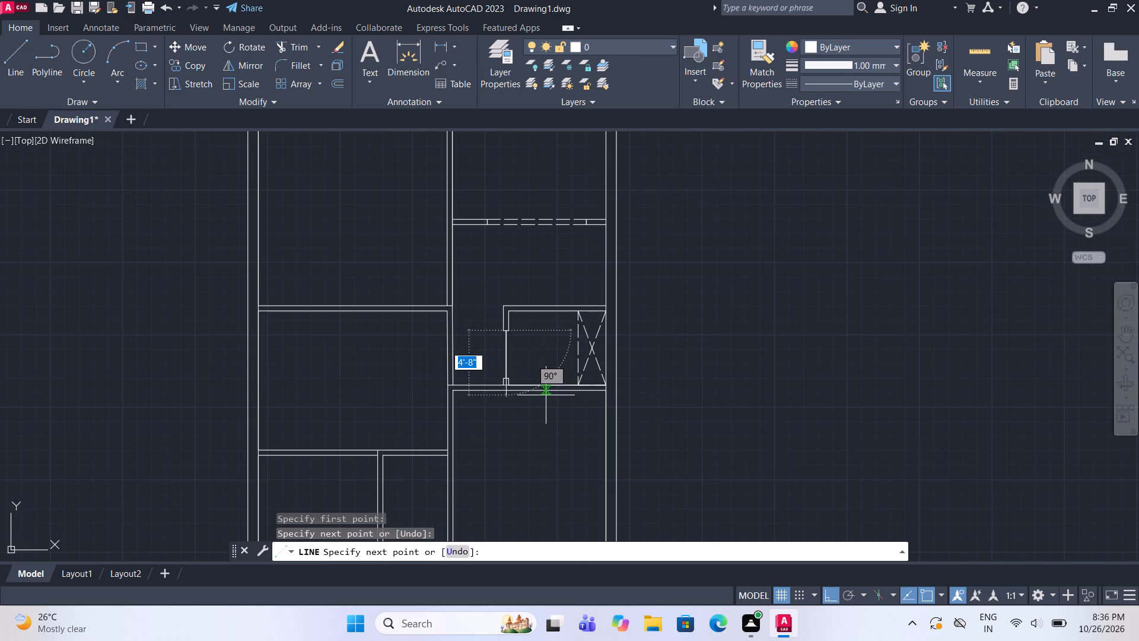
key("Escape")
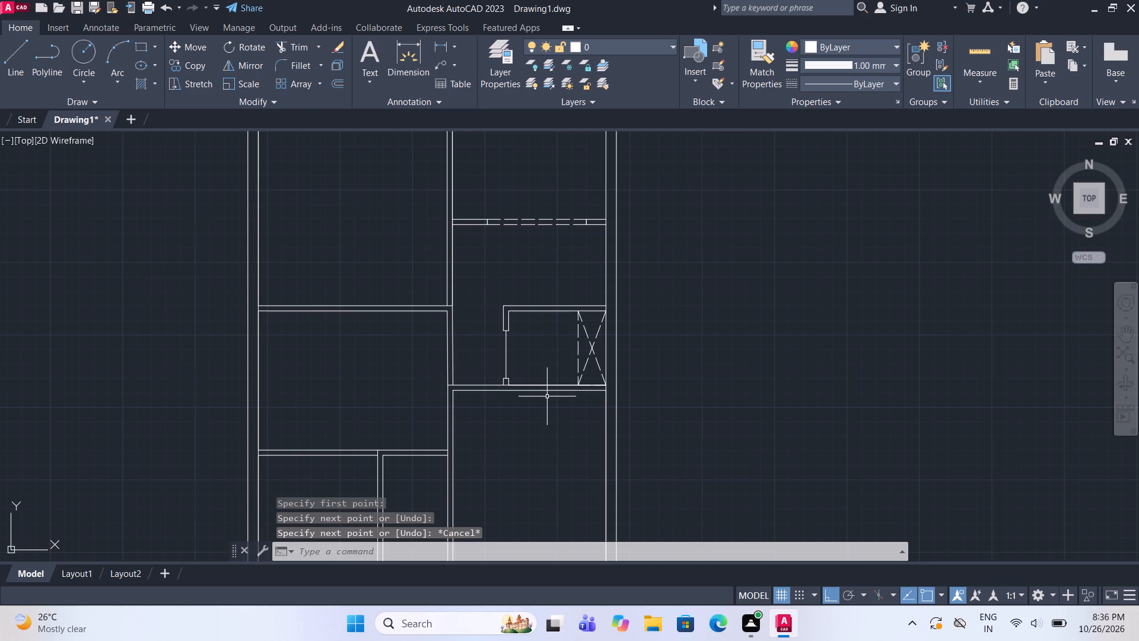
Draw lines extending the door stub downward across the partition as a wall-thick strip ending about 2' below it, closing back at the stub.
scroll(547, 397, "up", 2)
middle_click_drag(547, 397, 549, 375)
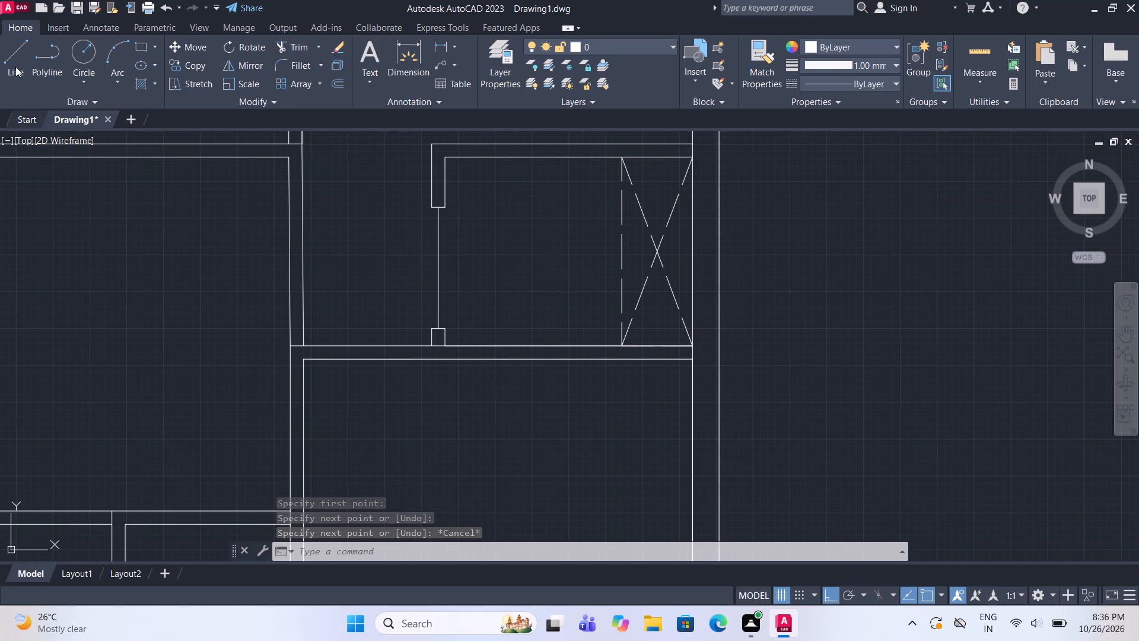
left_click(11, 55)
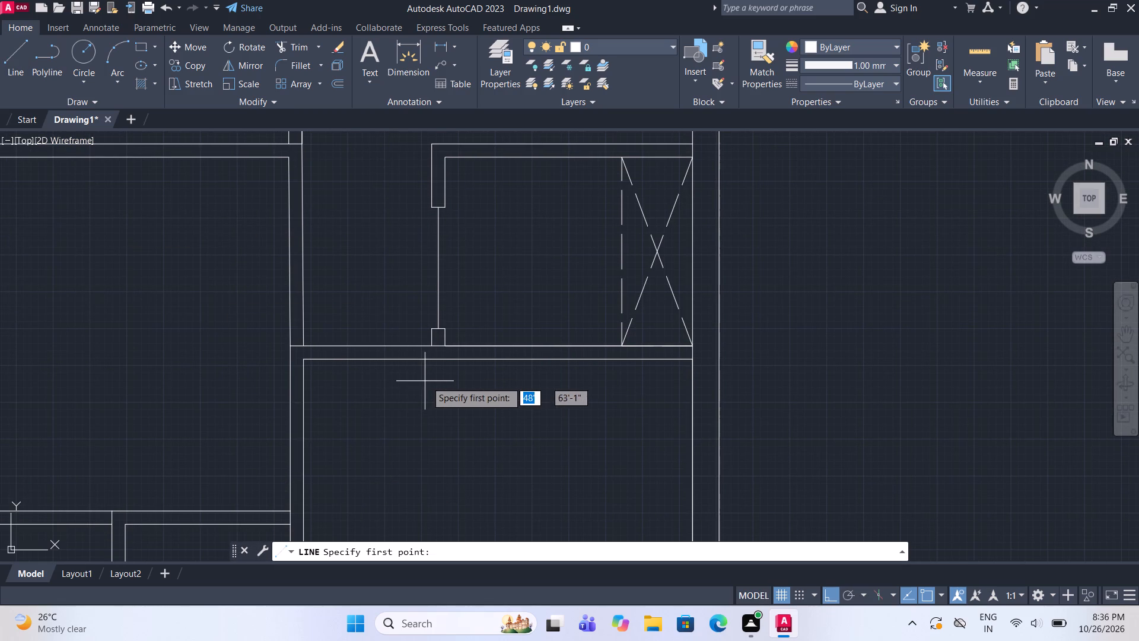
middle_click_drag(430, 381, 443, 381)
left_click(457, 342)
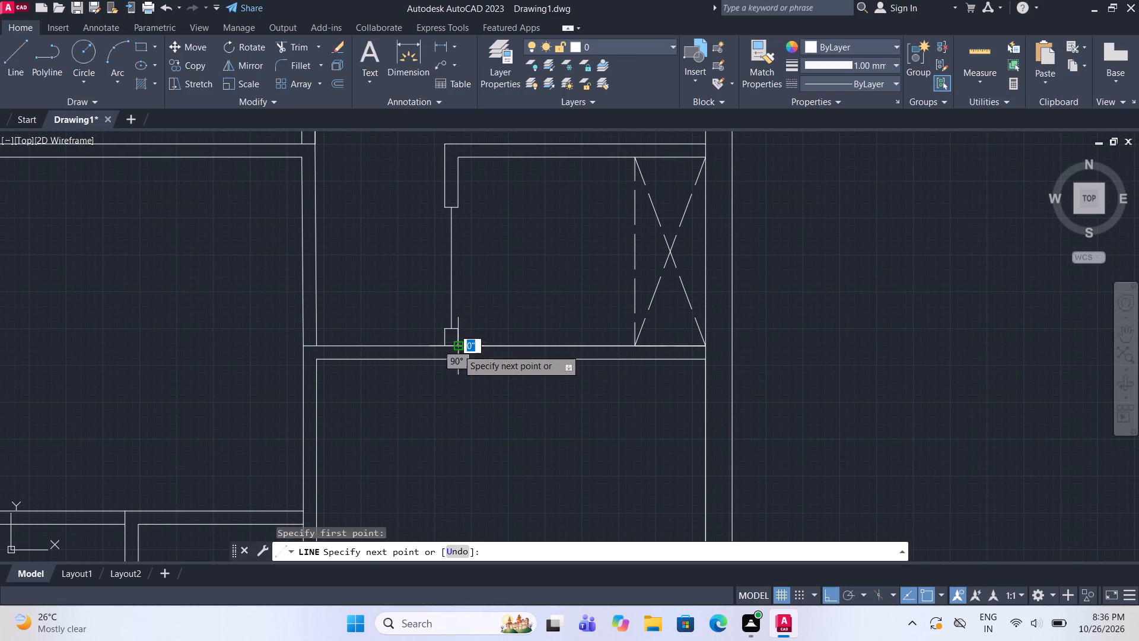
left_click(457, 357)
scroll(448, 421, "up", 1)
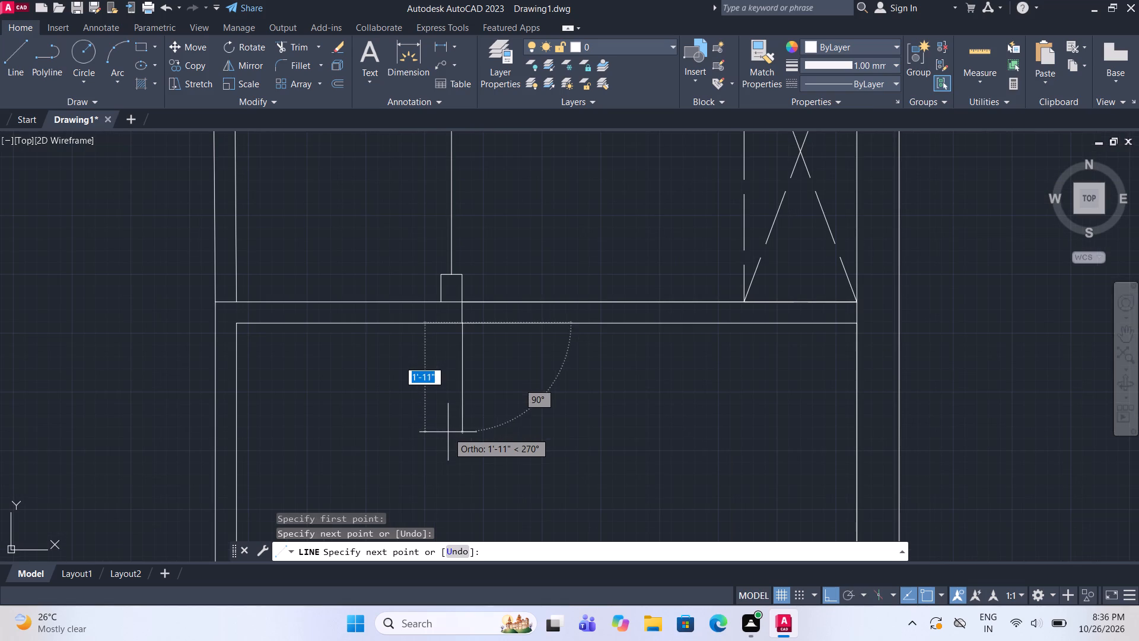
left_click(454, 442)
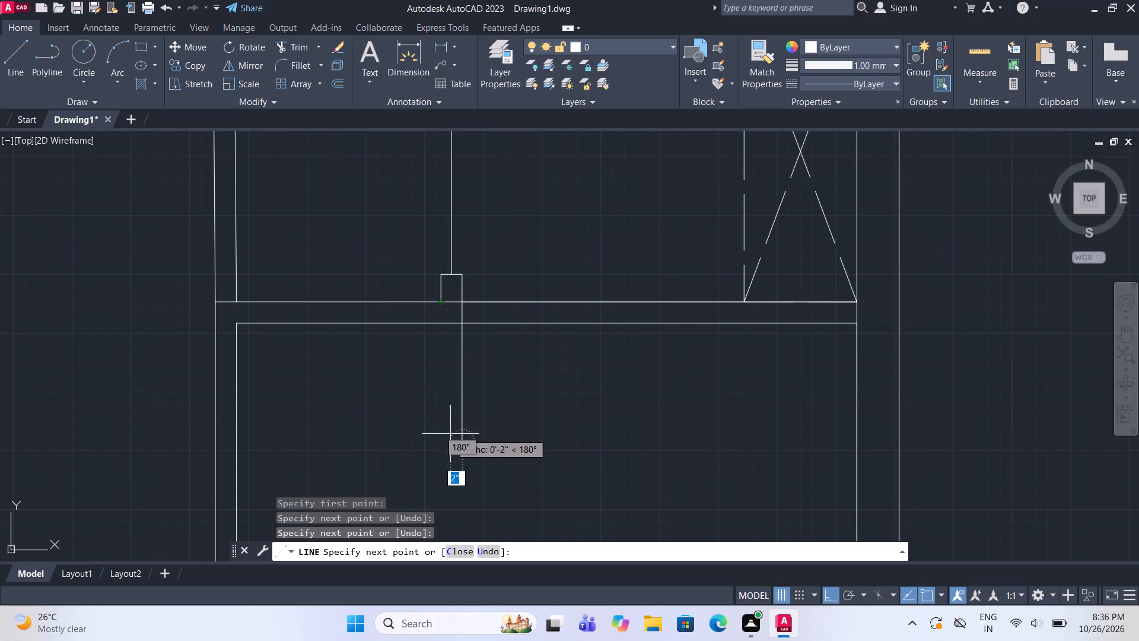
left_click(440, 436)
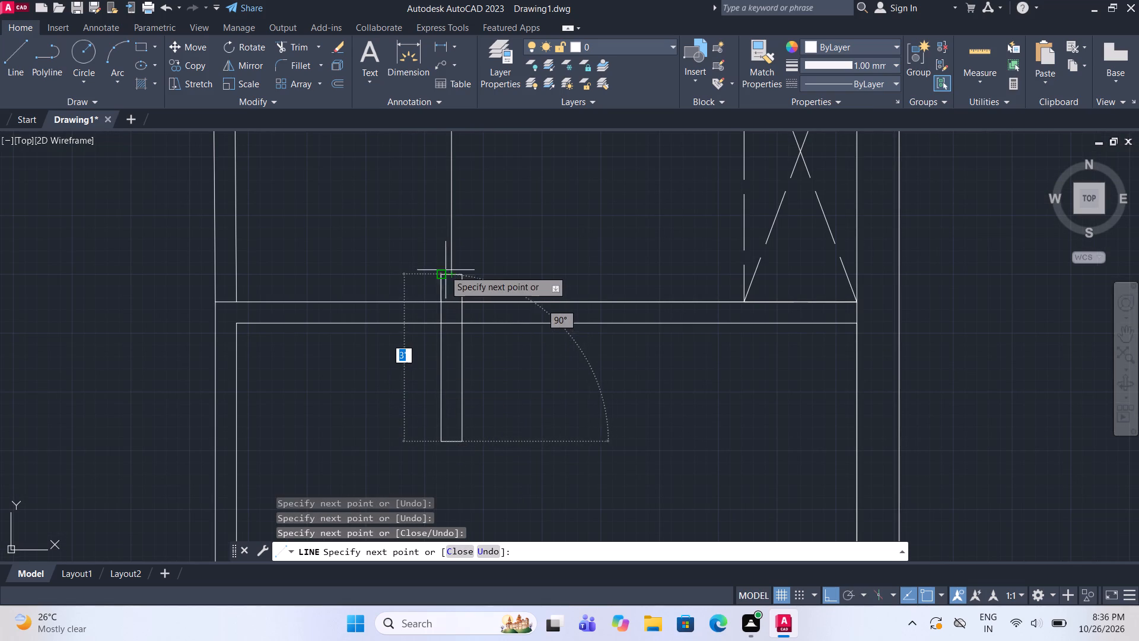
double_click(437, 282)
key("Escape")
Draw a horizontal line from near the lower end of the strip's right side to the right outer wall's inner face.
scroll(438, 309, "down", 2)
scroll(445, 333, "up", 1)
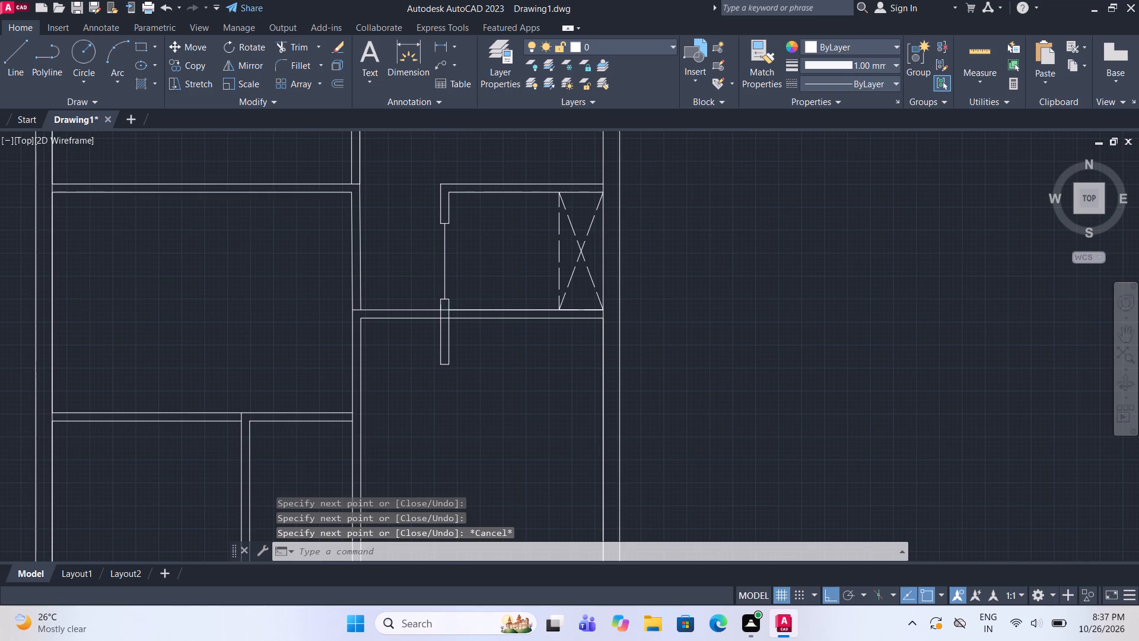
middle_click_drag(448, 335, 451, 350)
scroll(451, 350, "up", 1)
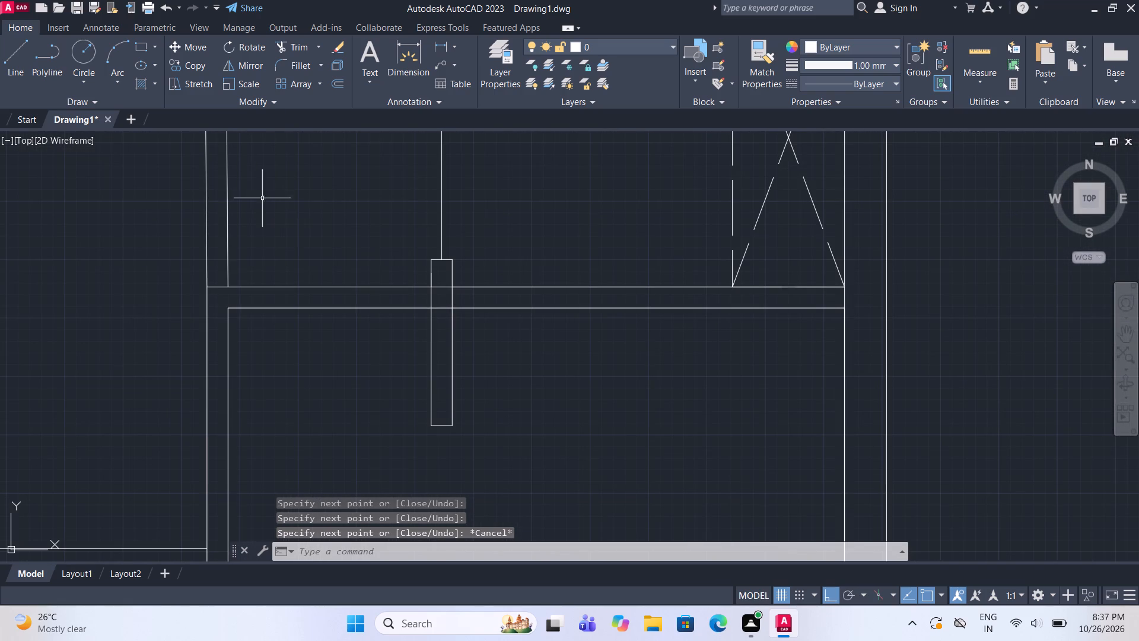
left_click(28, 71)
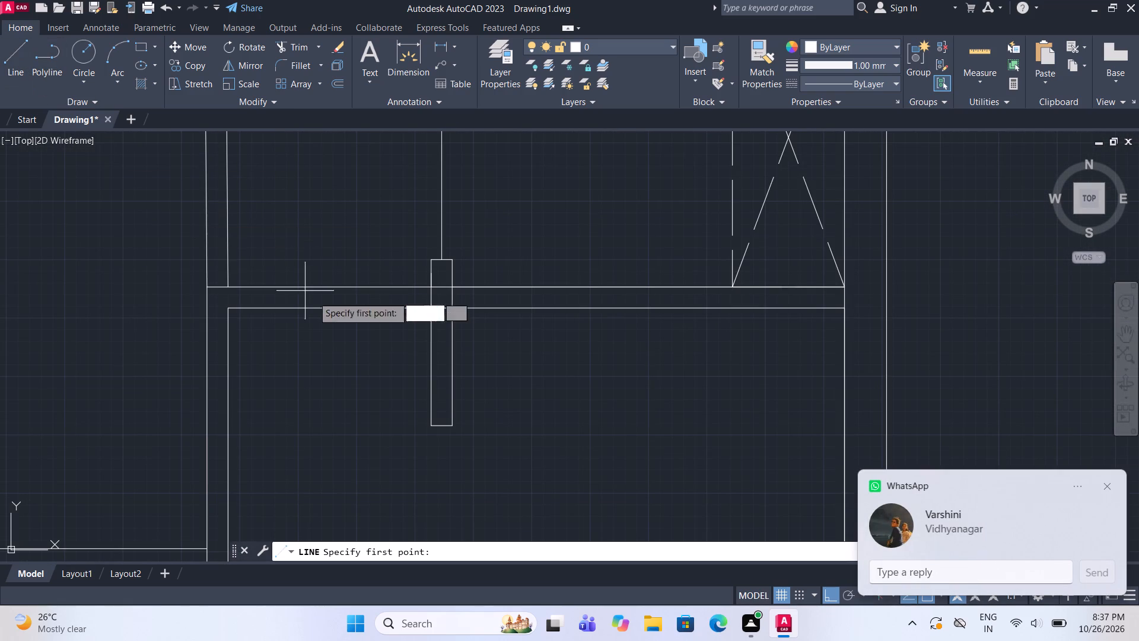
left_click(456, 414)
left_click(847, 414)
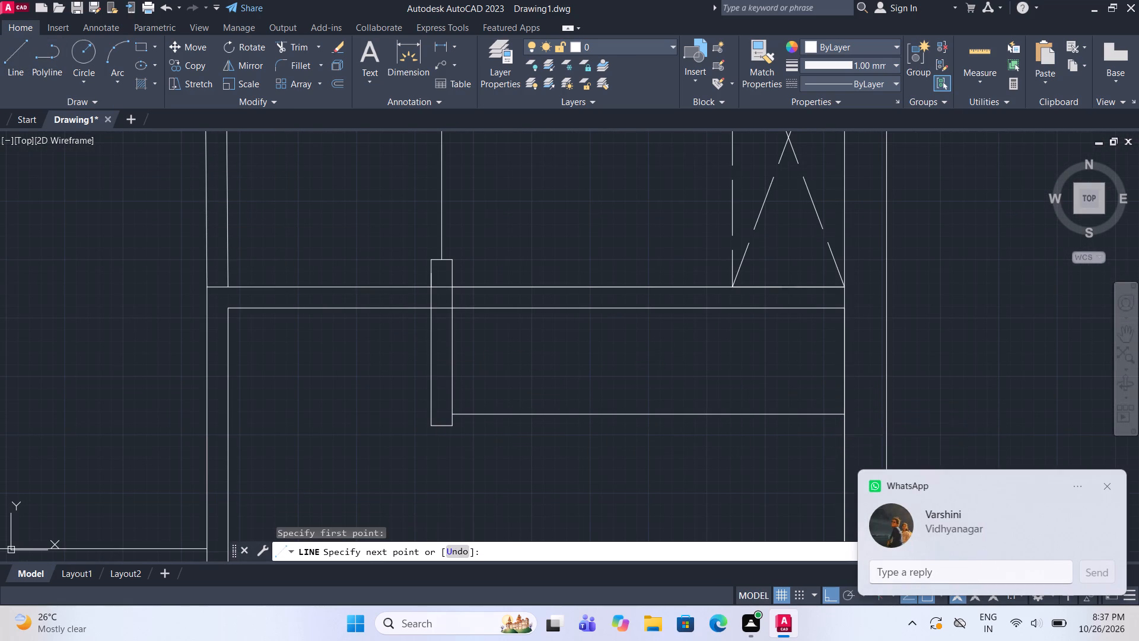
scroll(626, 398, "down", 2)
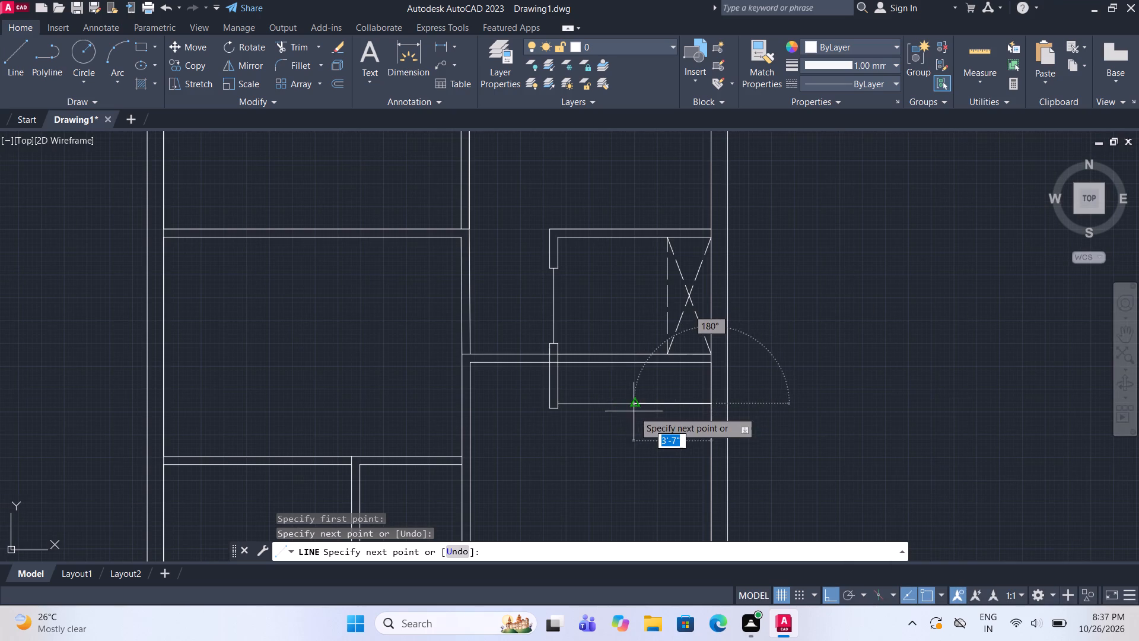
key("space")
Draw a tall, narrow rectangle about 7" wide against the inner face of the lower-right room's left wall.
middle_click_drag(640, 419, 631, 331)
scroll(626, 311, "down", 3)
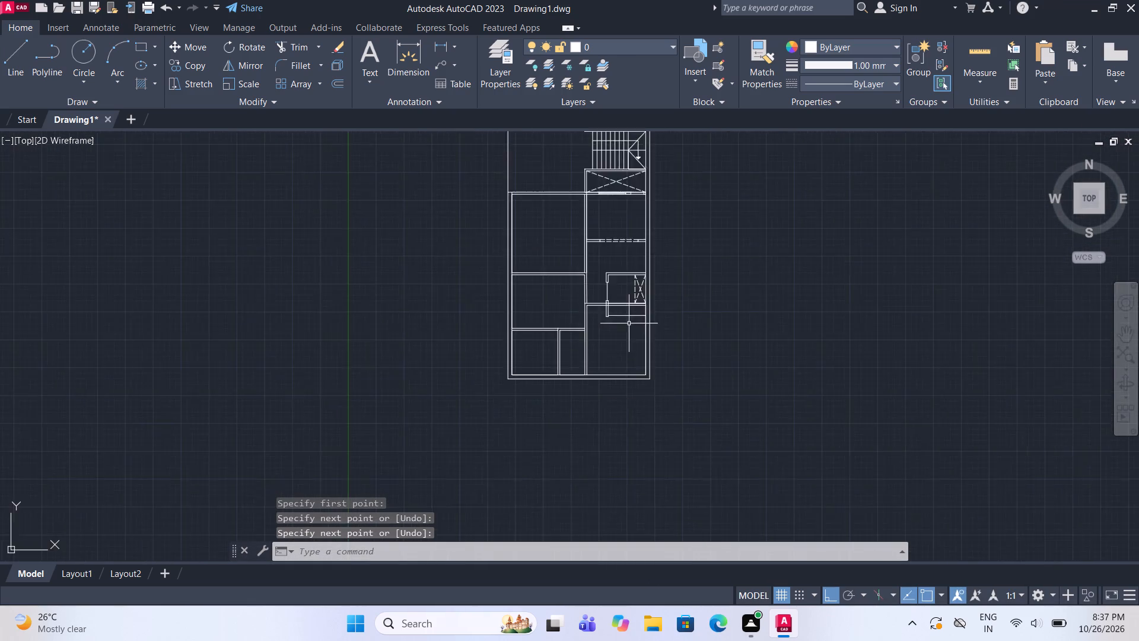
scroll(629, 325, "up", 3)
middle_click_drag(567, 316, 553, 316)
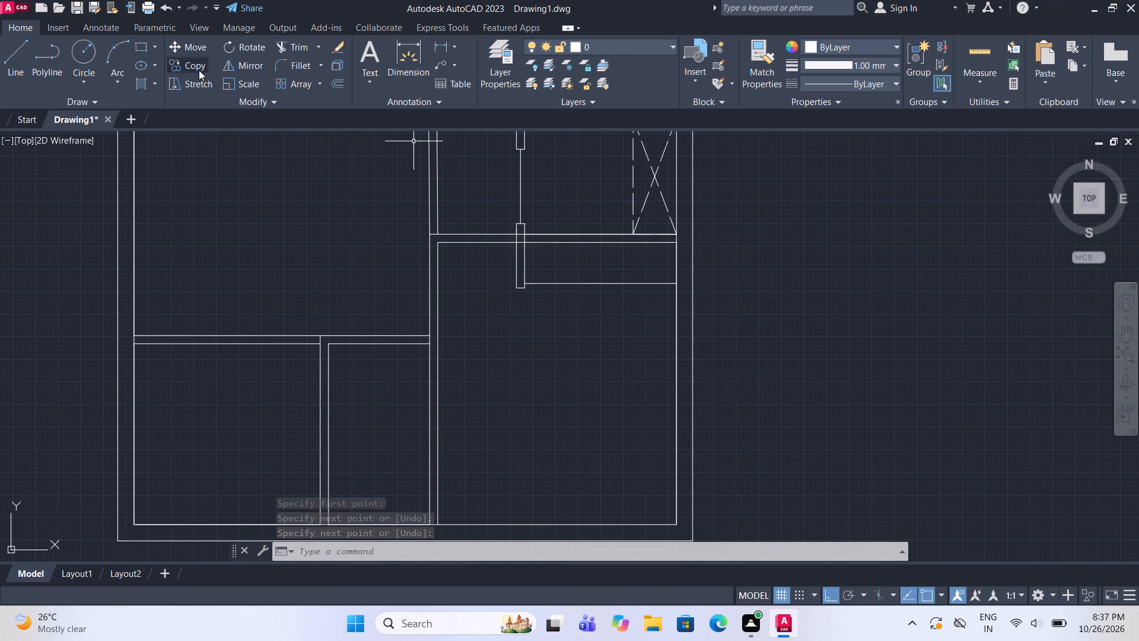
left_click(136, 46)
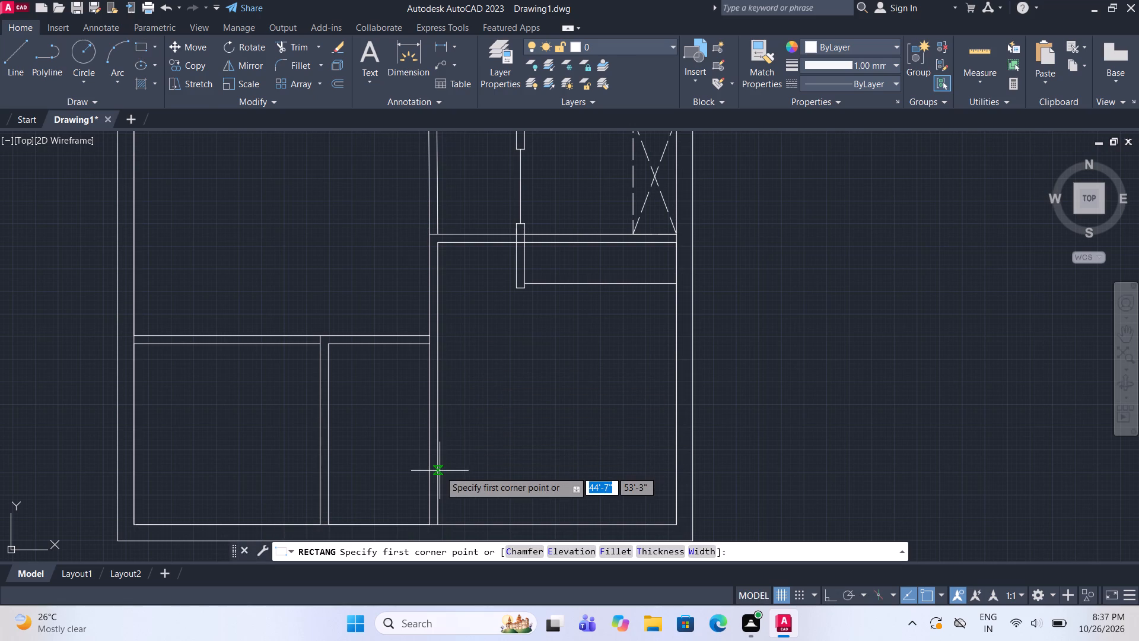
left_click(441, 480)
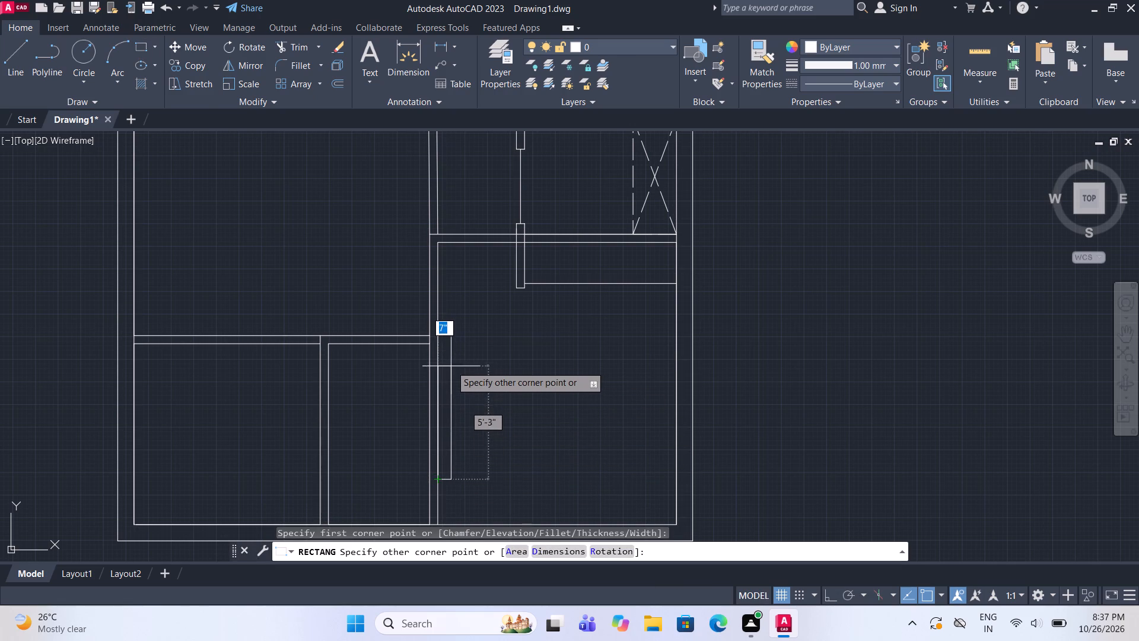
left_click(451, 357)
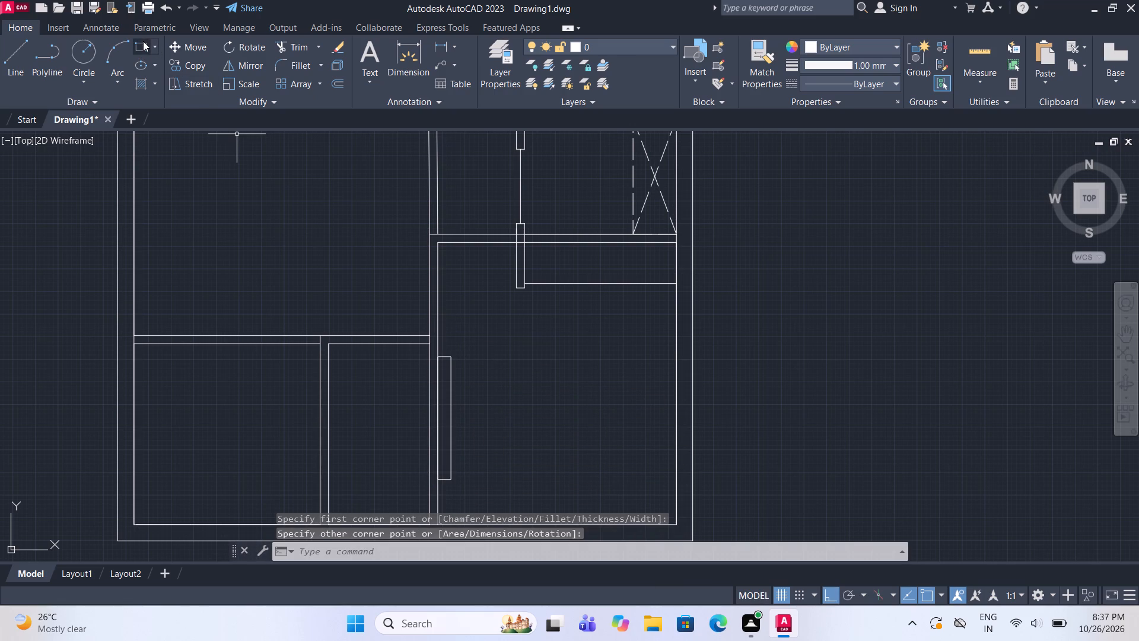
Draw a bed-sized rectangle about 5' by 4' in the lower-right room, near the right outer wall.
left_click(143, 41)
scroll(639, 376, "up", 1)
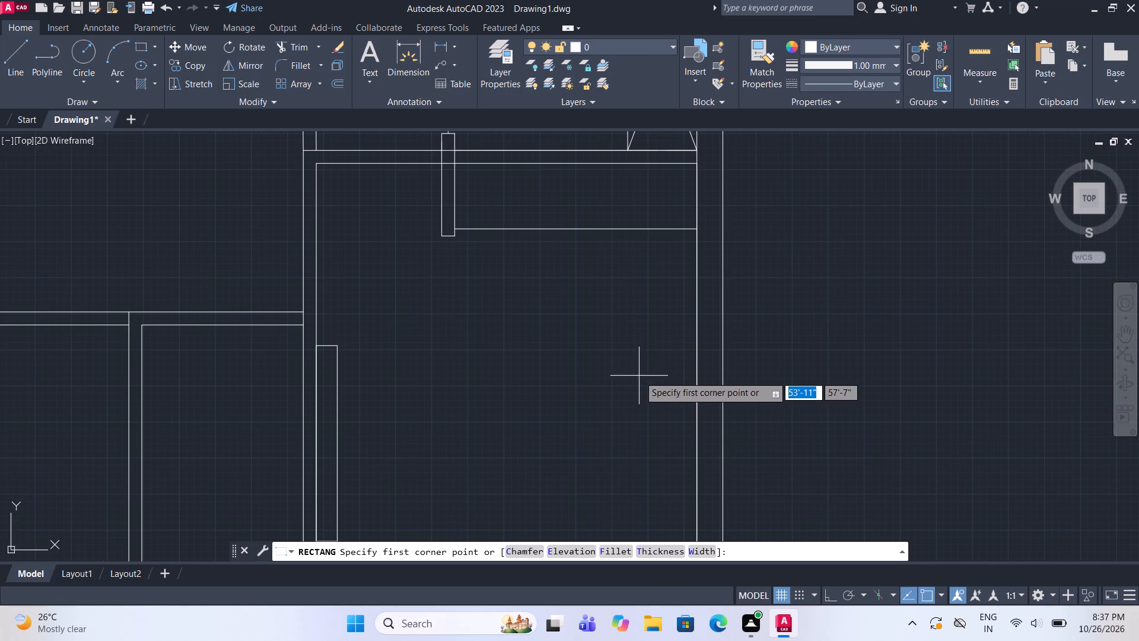
left_click(657, 353)
scroll(580, 456, "down", 1)
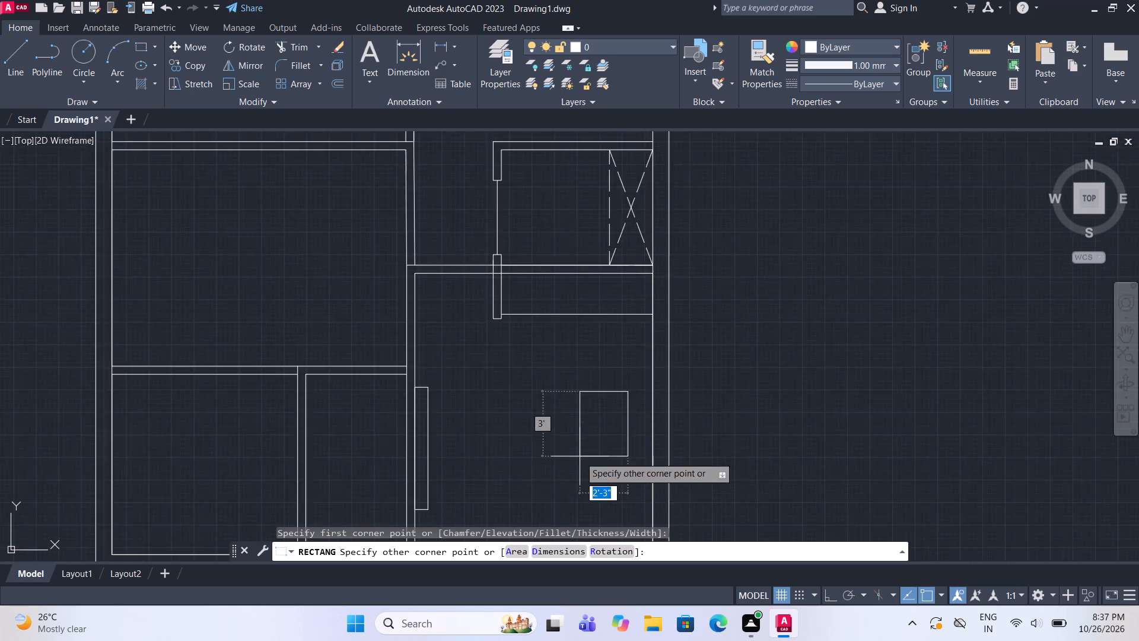
scroll(580, 456, "down", 1)
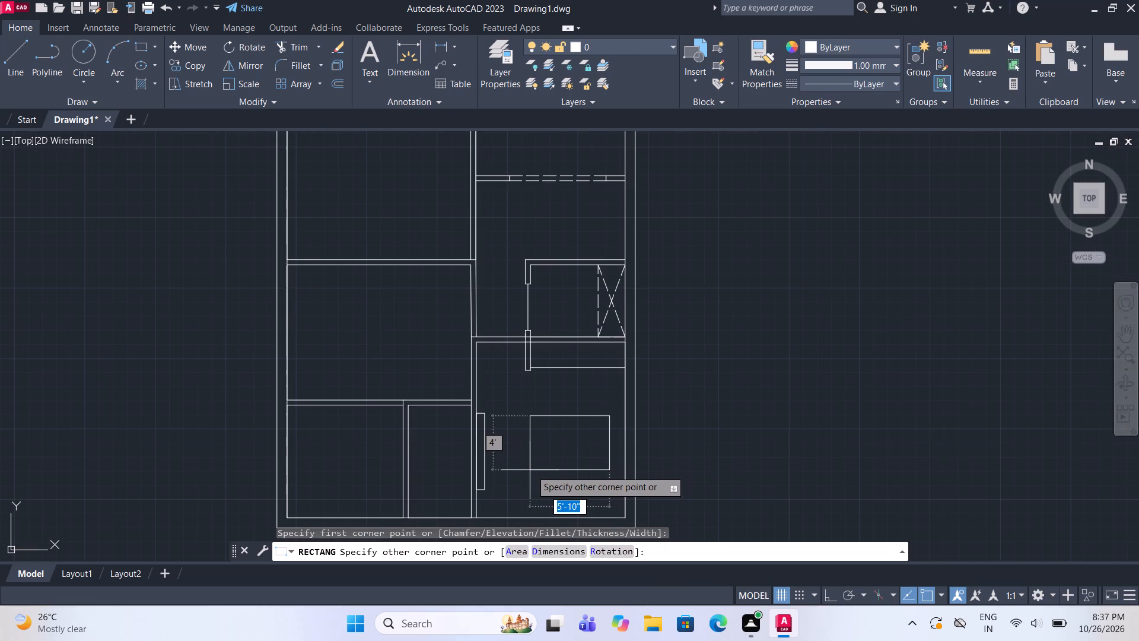
double_click(540, 473)
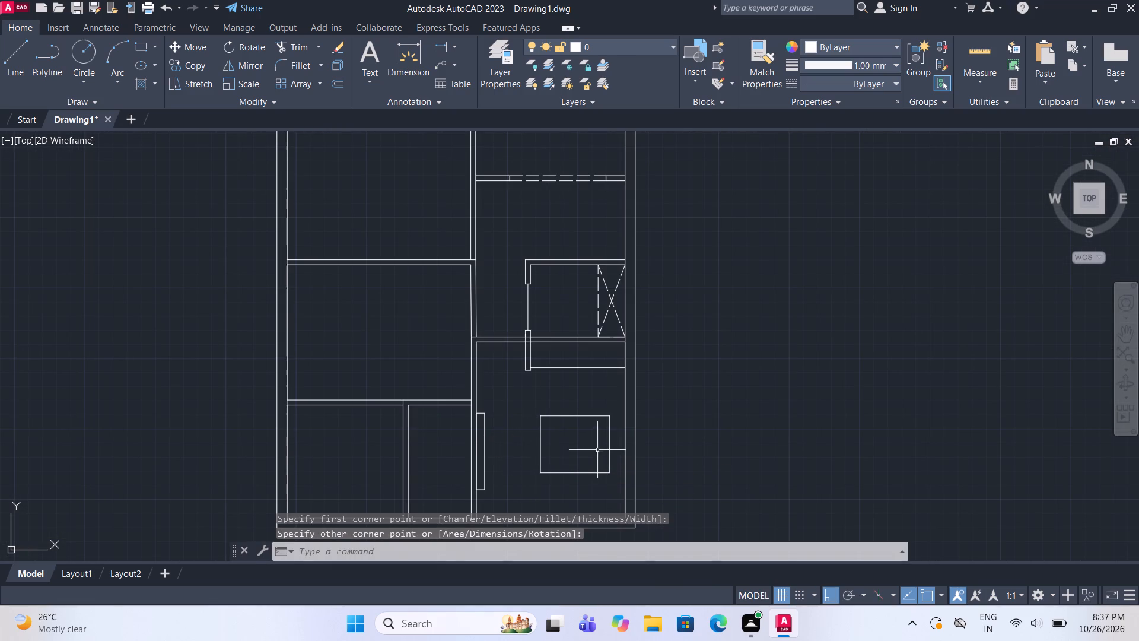
Stretch the bed rectangle's right edge about 11" toward the right outer wall.
left_click(612, 444)
left_click(606, 440)
scroll(606, 440, "up", 2)
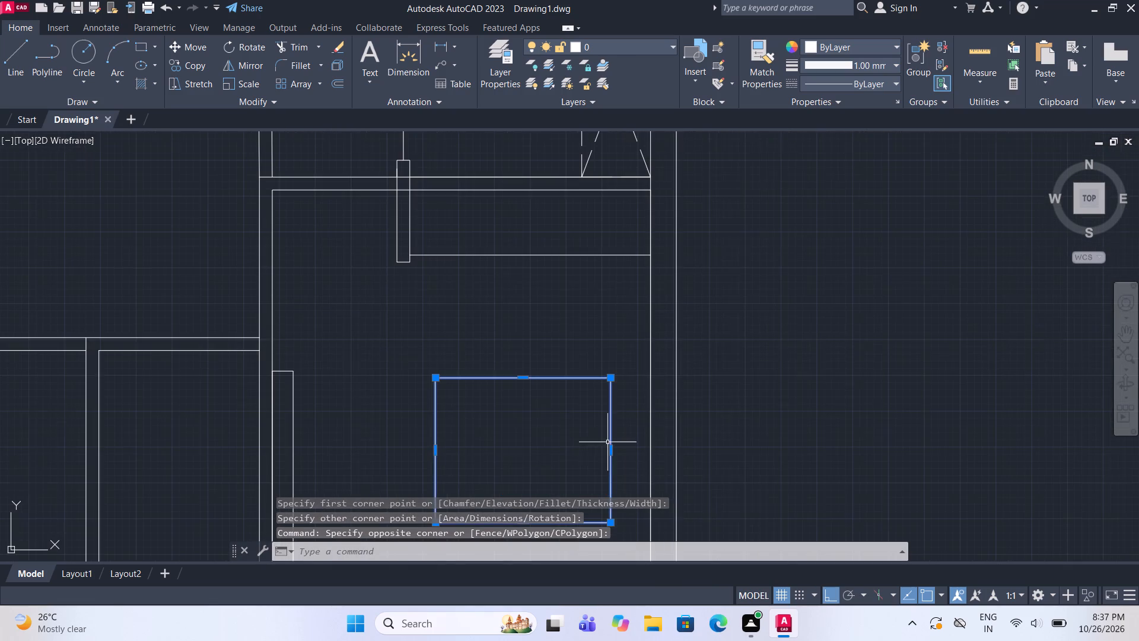
left_click(611, 447)
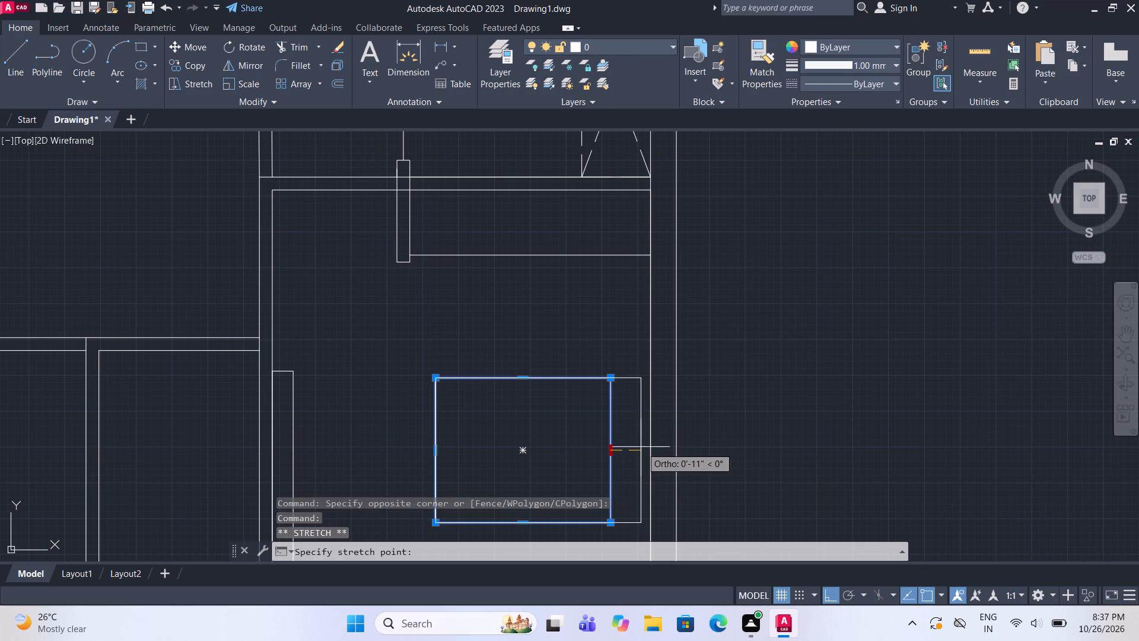
left_click(641, 447)
key("Escape")
Draw a small rectangle about 1'4" by 1'9" directly above the bed rectangle, starting from its upper-right corner.
scroll(637, 444, "down", 2)
key("space")
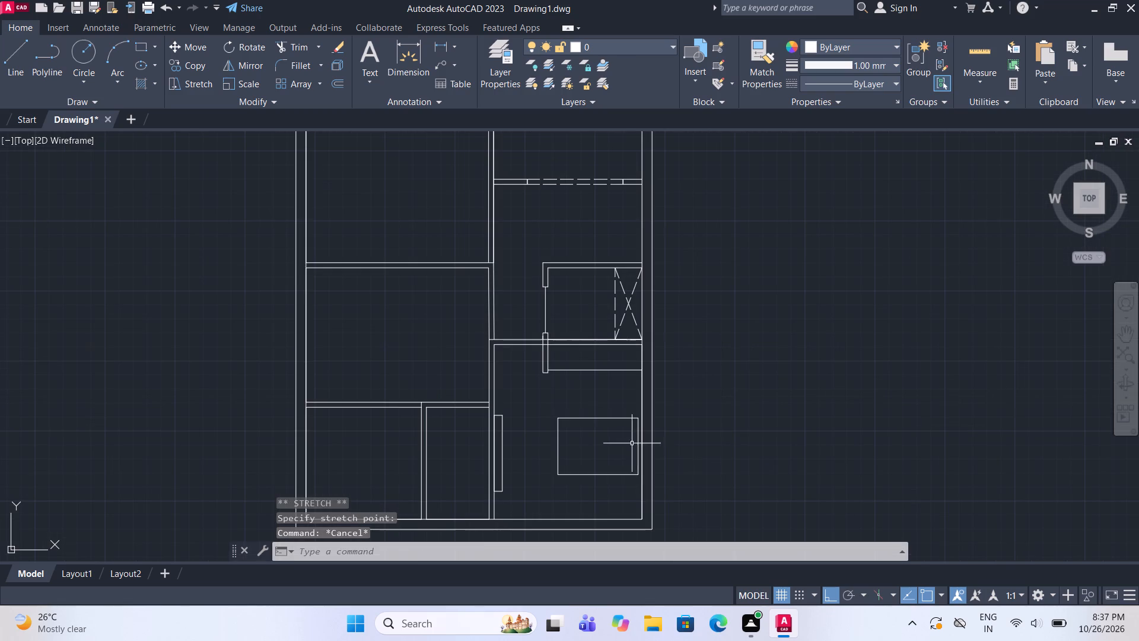
scroll(628, 399, "up", 1)
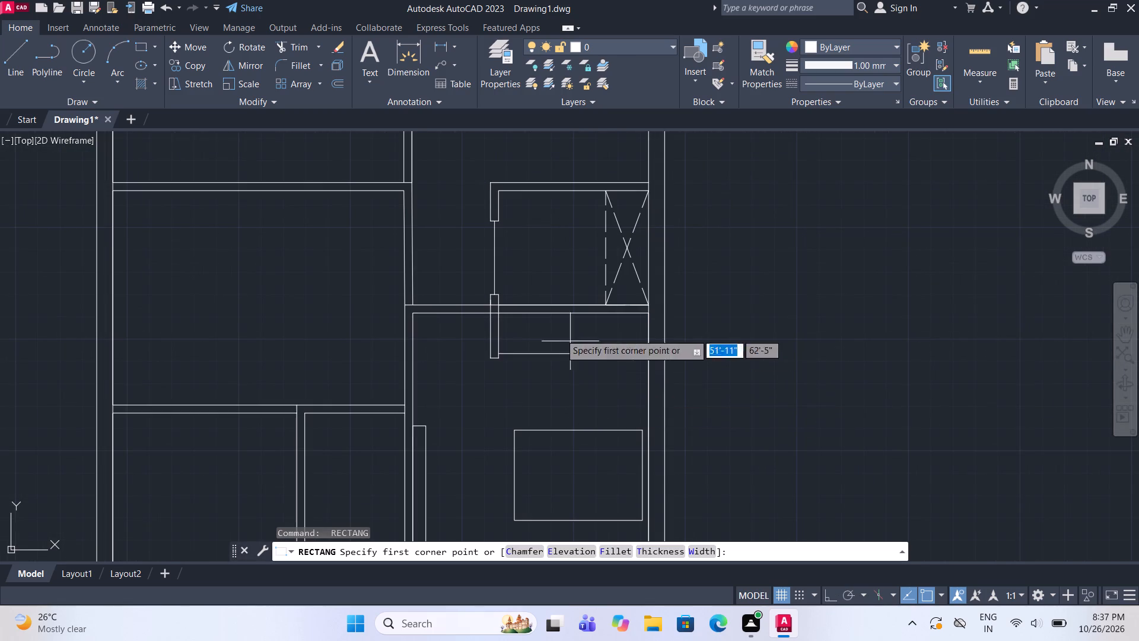
left_click(139, 43)
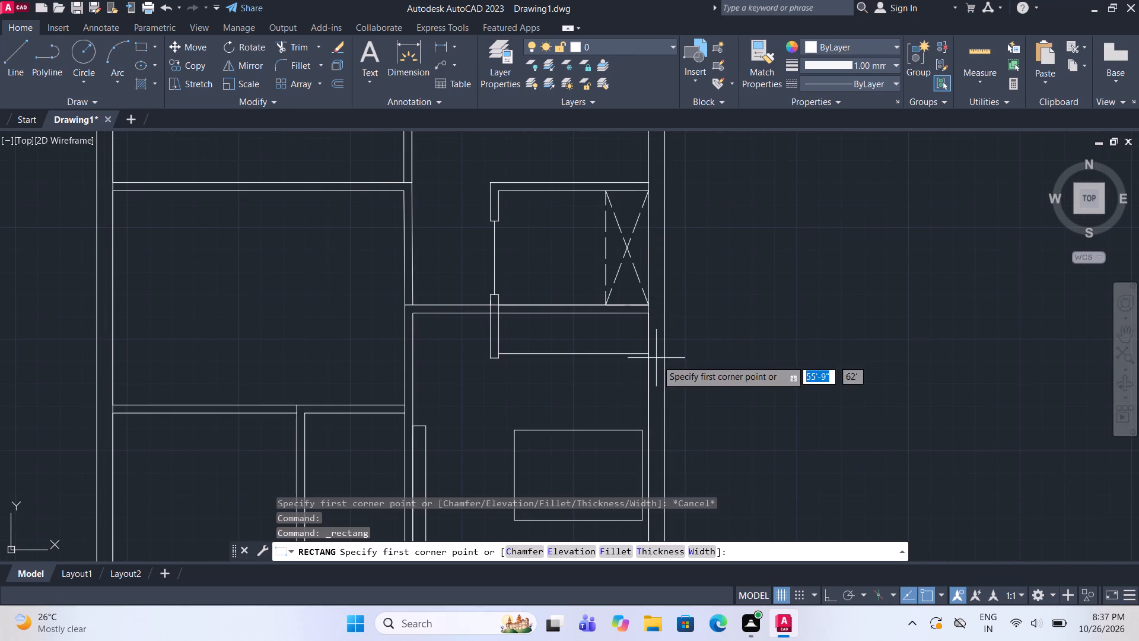
scroll(643, 434, "up", 2)
left_click(635, 419)
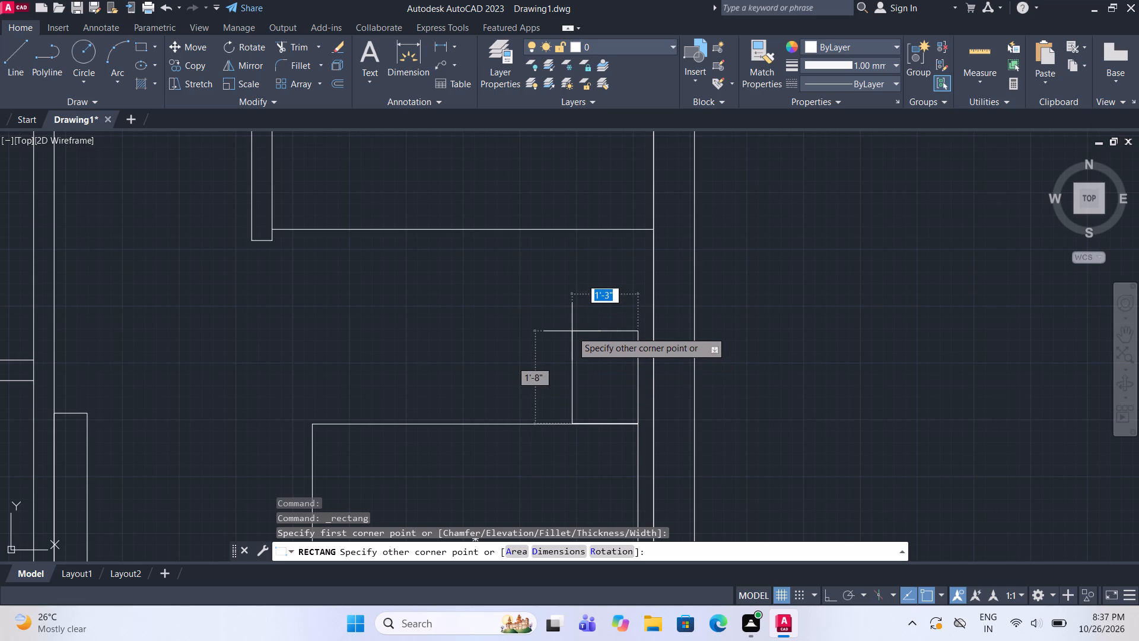
left_click(566, 328)
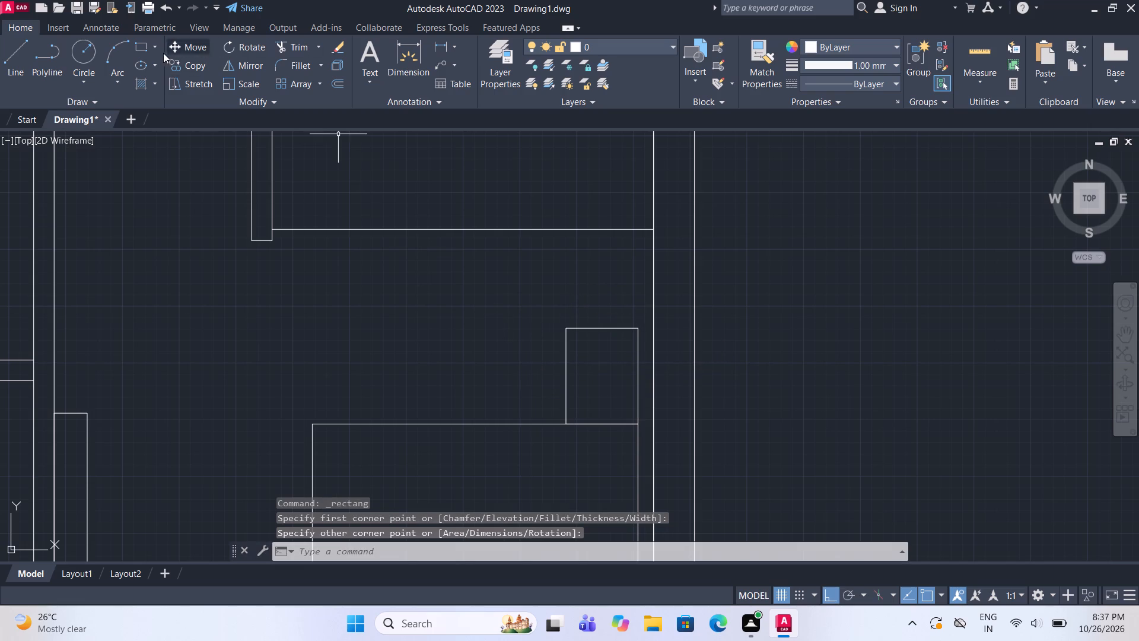
Draw a circle centred in the small rectangle, slightly narrower than the rectangle's width.
left_click(87, 55)
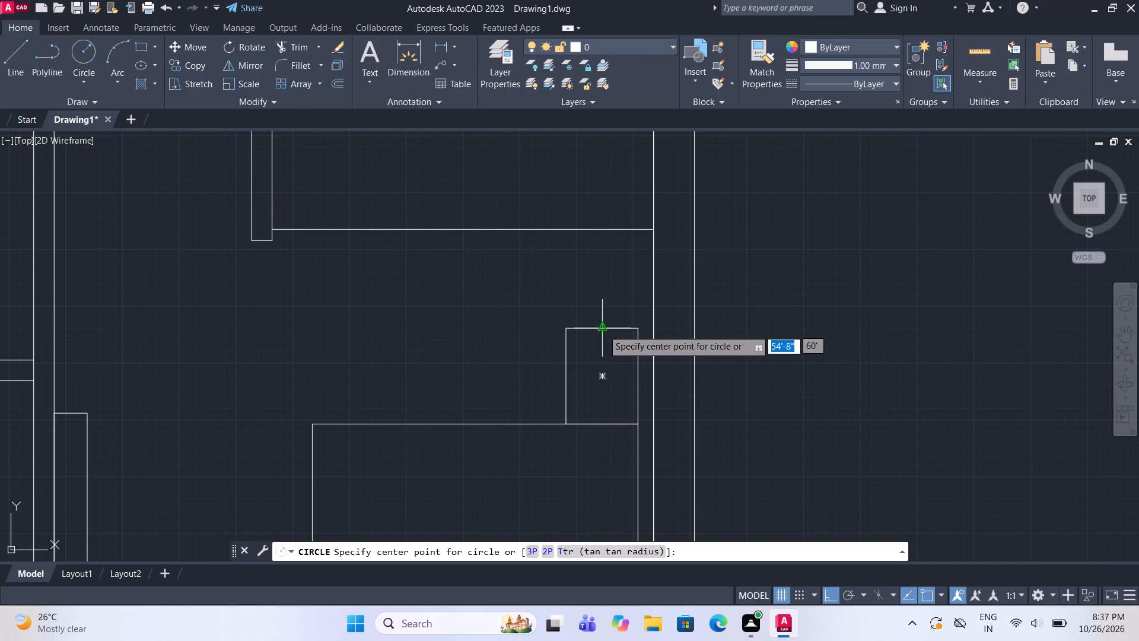
left_click(606, 377)
left_click(625, 407)
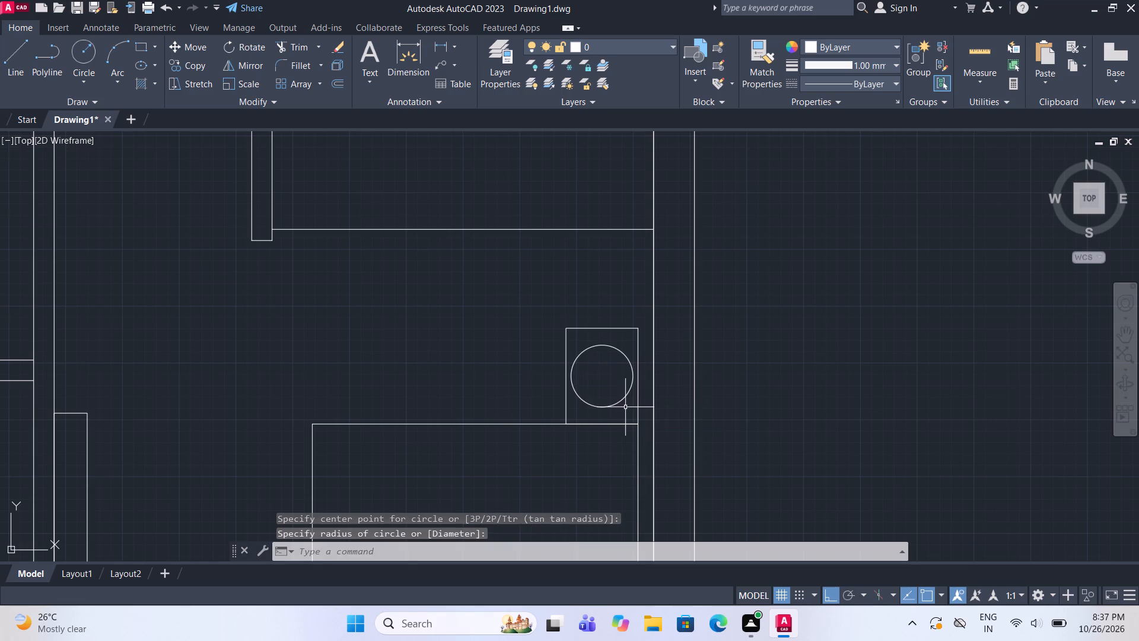
Copy the small rectangle with its circle 6' straight down so it sits directly below the bed's lower-right corner.
left_click(606, 357)
left_click(577, 290)
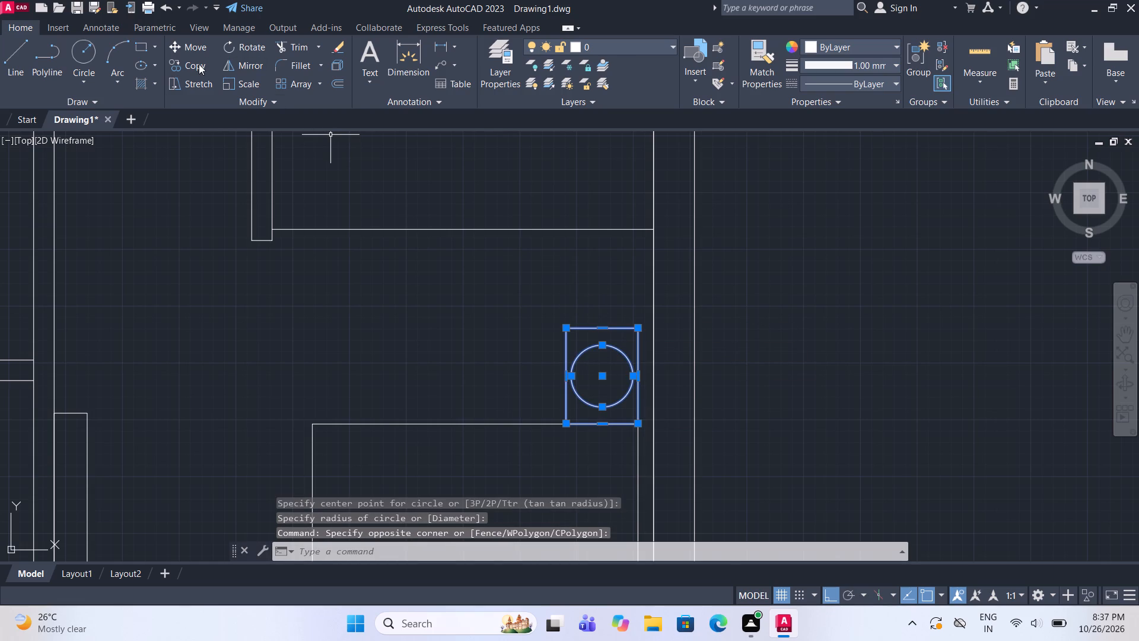
left_click(199, 64)
left_click(638, 331)
scroll(638, 328, "down", 5)
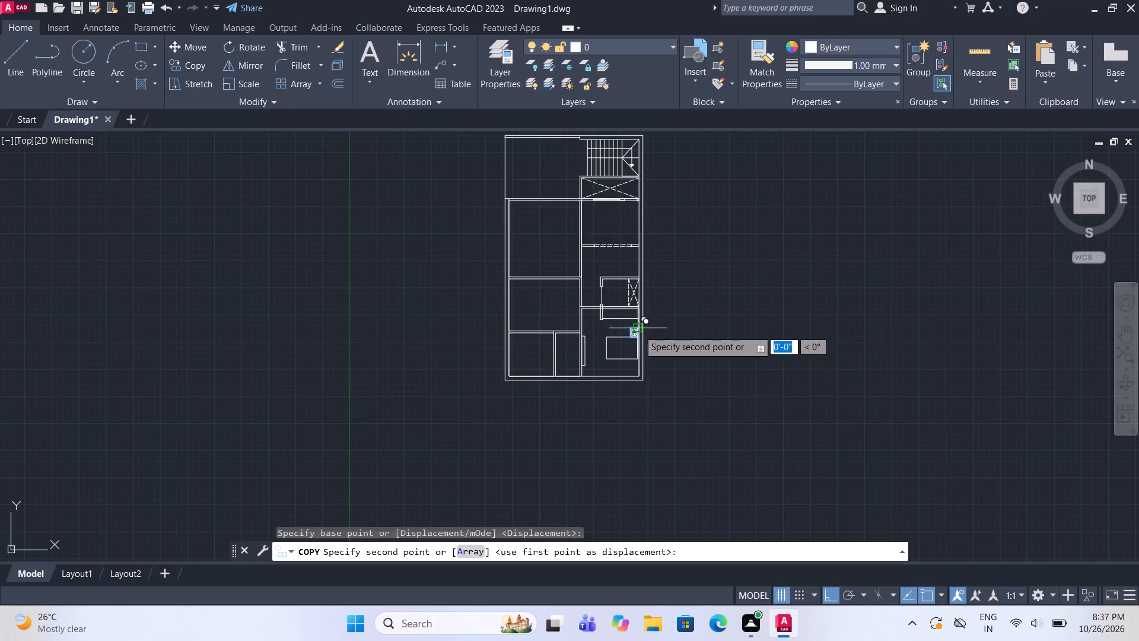
scroll(641, 389, "up", 4)
left_click(605, 198)
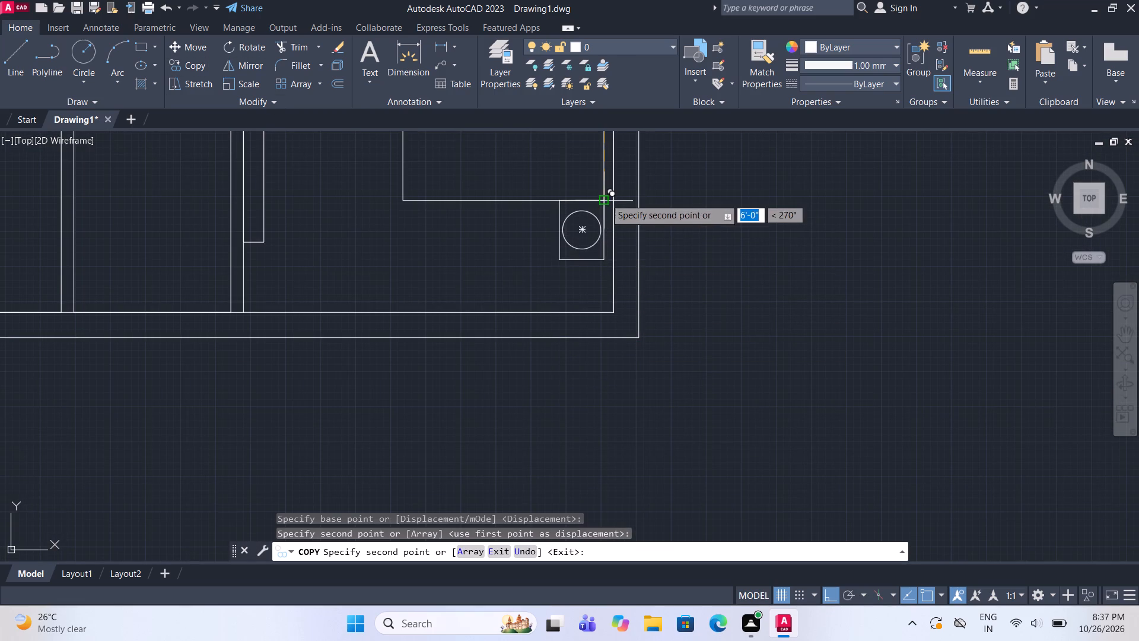
middle_click_drag(621, 232, 663, 284)
key("Escape")
middle_click_drag(591, 250, 638, 335)
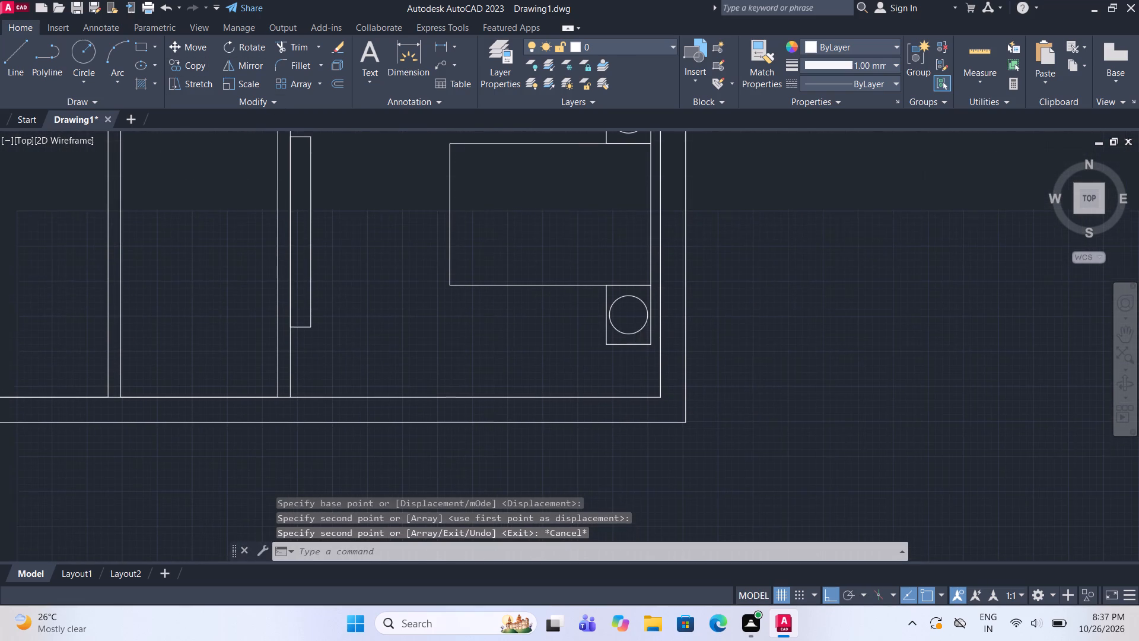
middle_click_drag(623, 275, 631, 326)
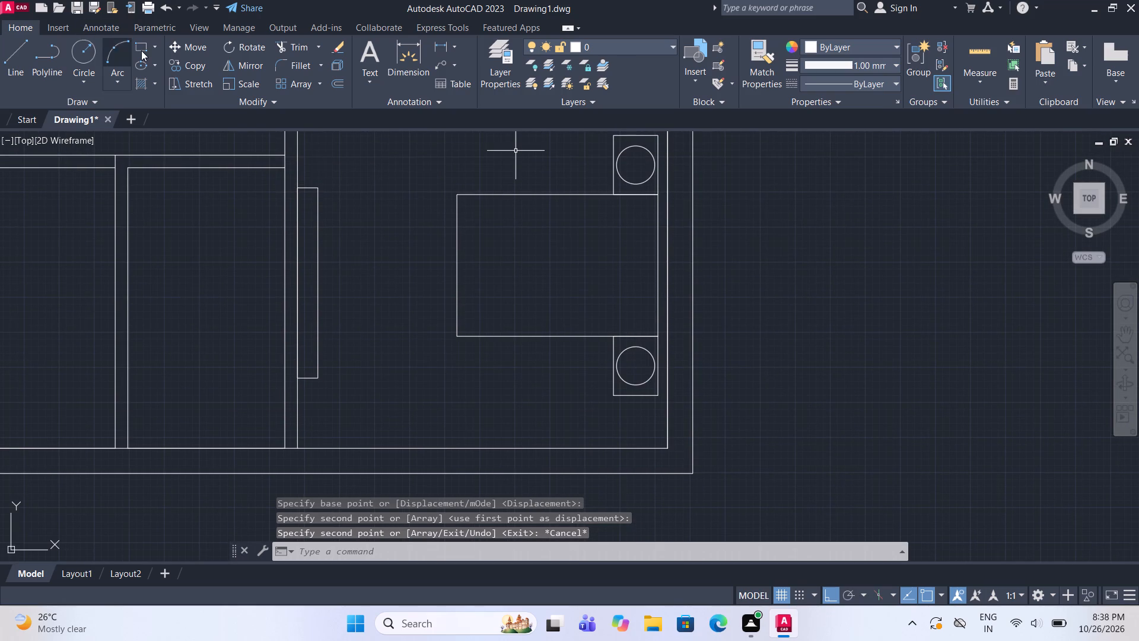
Draw a small pillow rectangle inside the bed, near its upper-right corner.
left_click(139, 49)
scroll(623, 211, "up", 1)
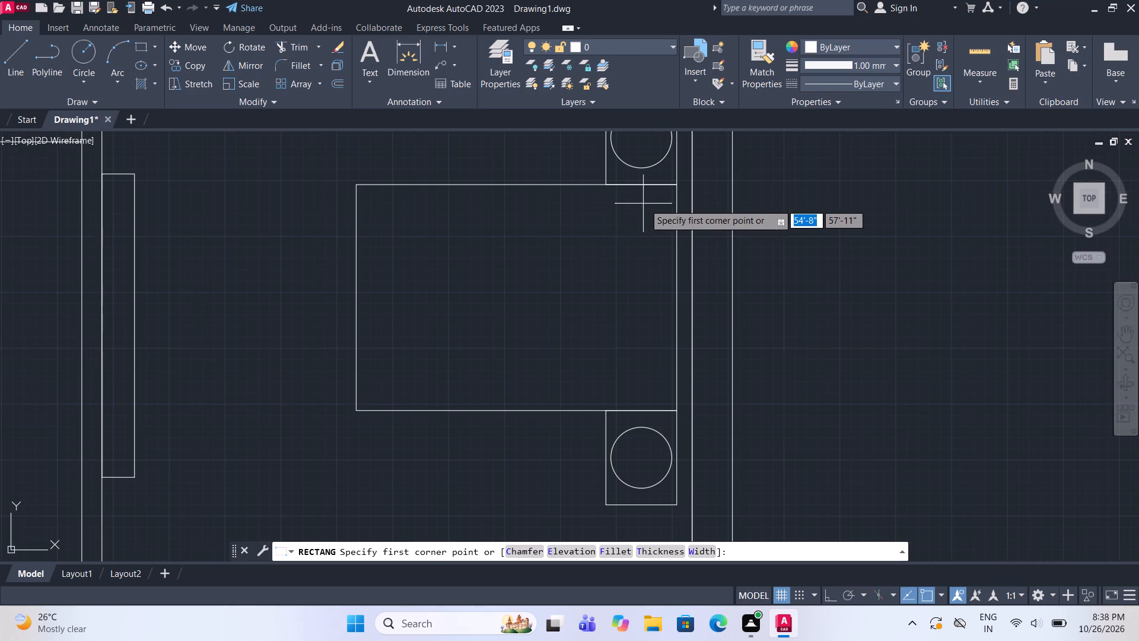
left_click(650, 207)
left_click(590, 287)
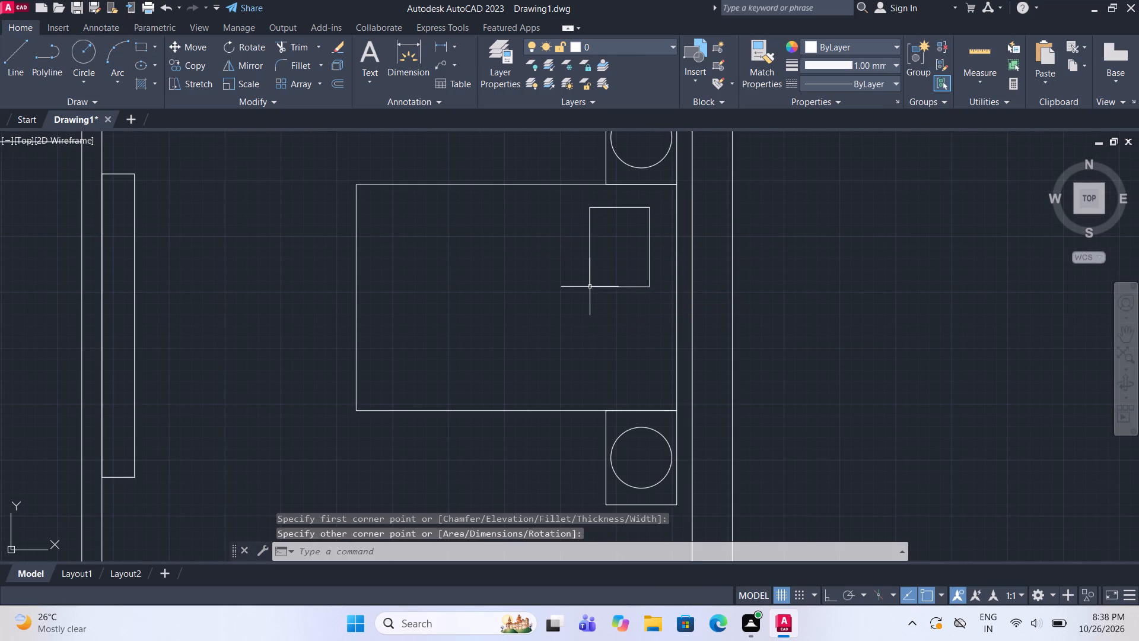
Copy the pillow rectangle about 1'9" straight down inside the bed.
left_click(590, 261)
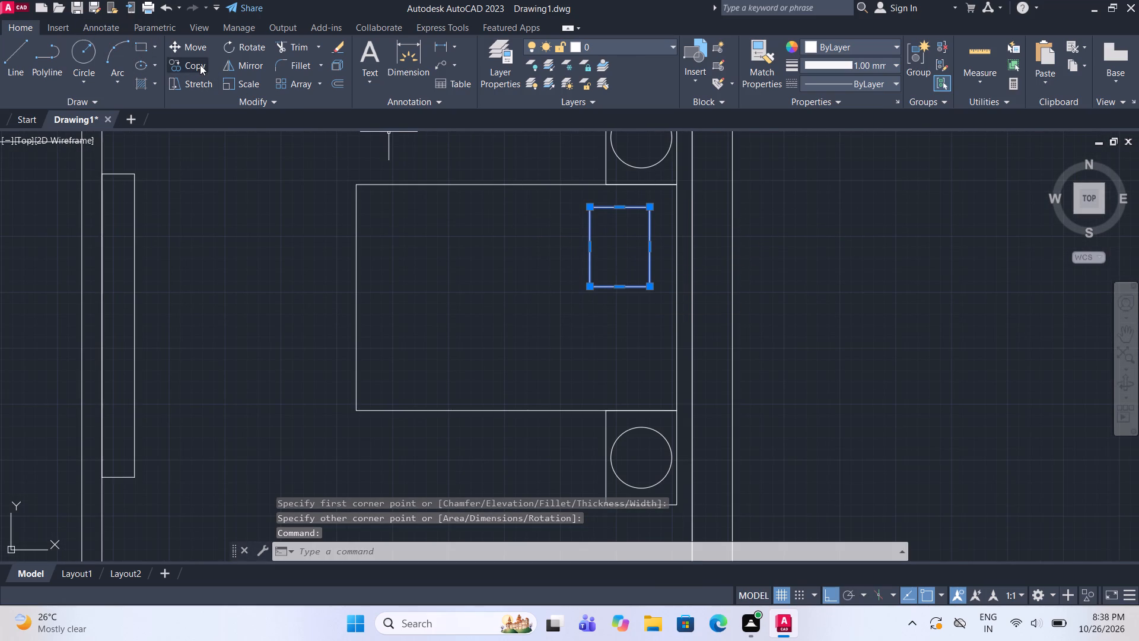
left_click(200, 65)
left_click(640, 262)
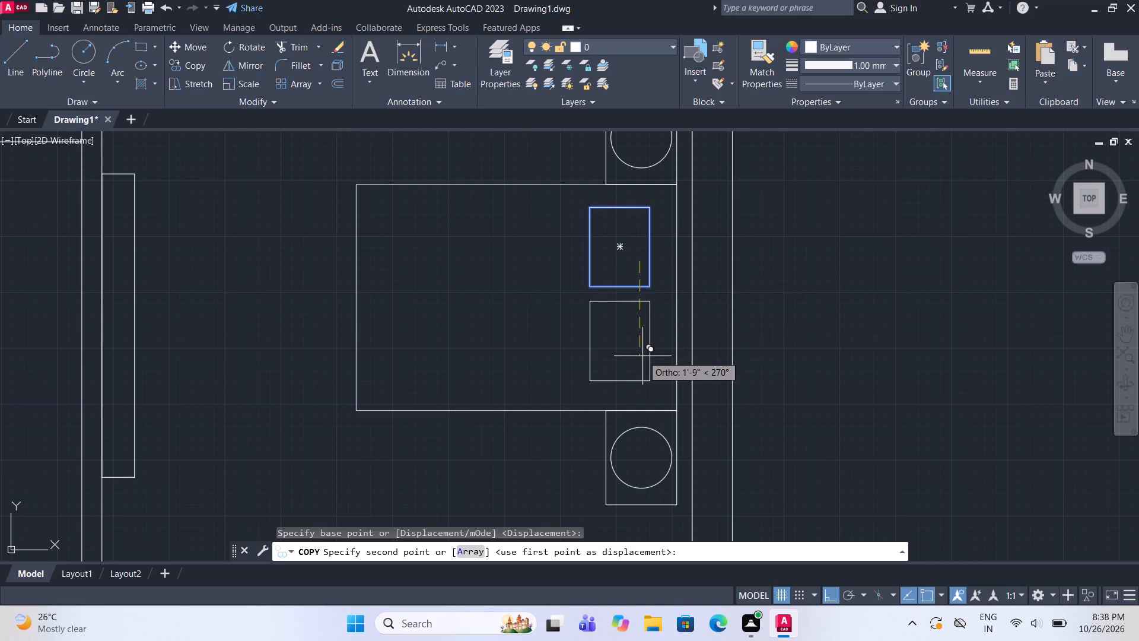
left_click(645, 361)
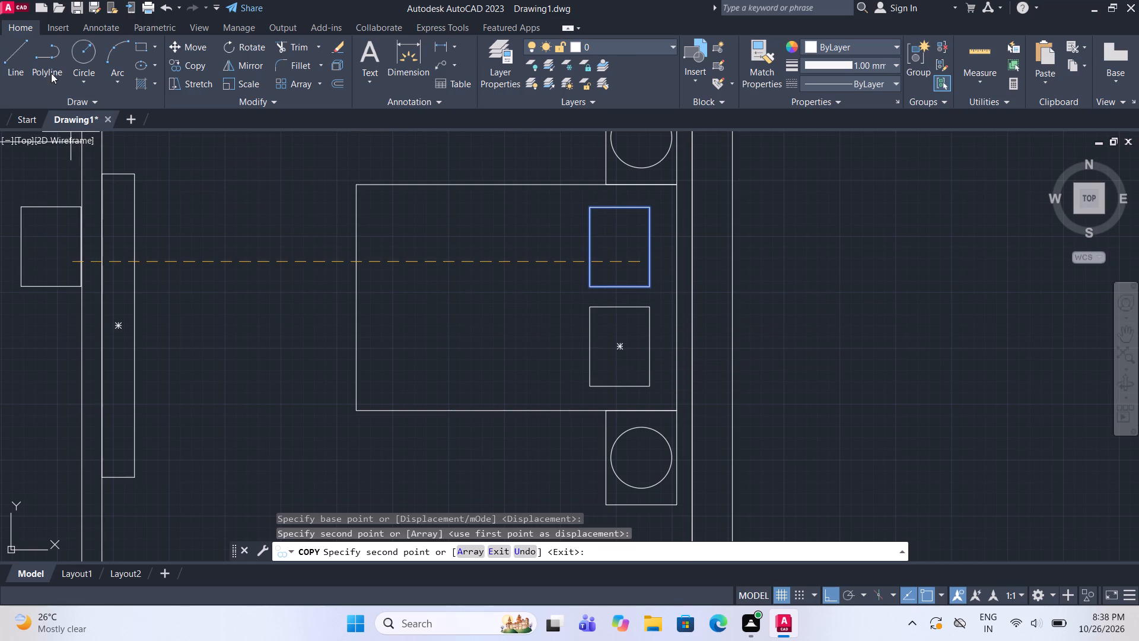
Draw a vertical line across the full height of the bed, just left of the pillows.
left_click(13, 50)
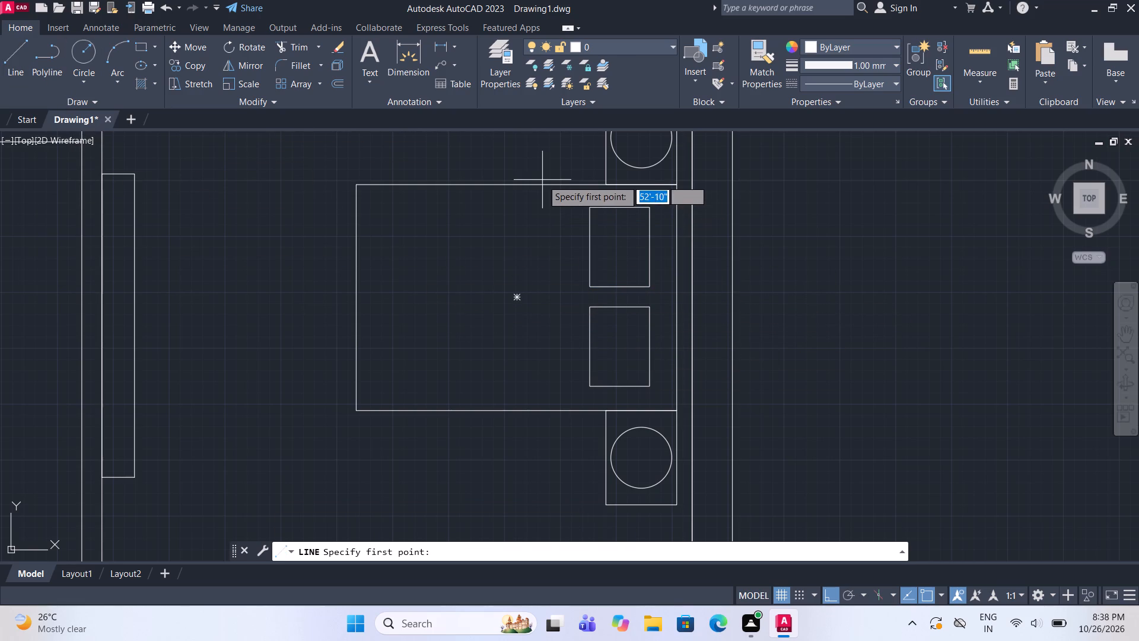
left_click(532, 186)
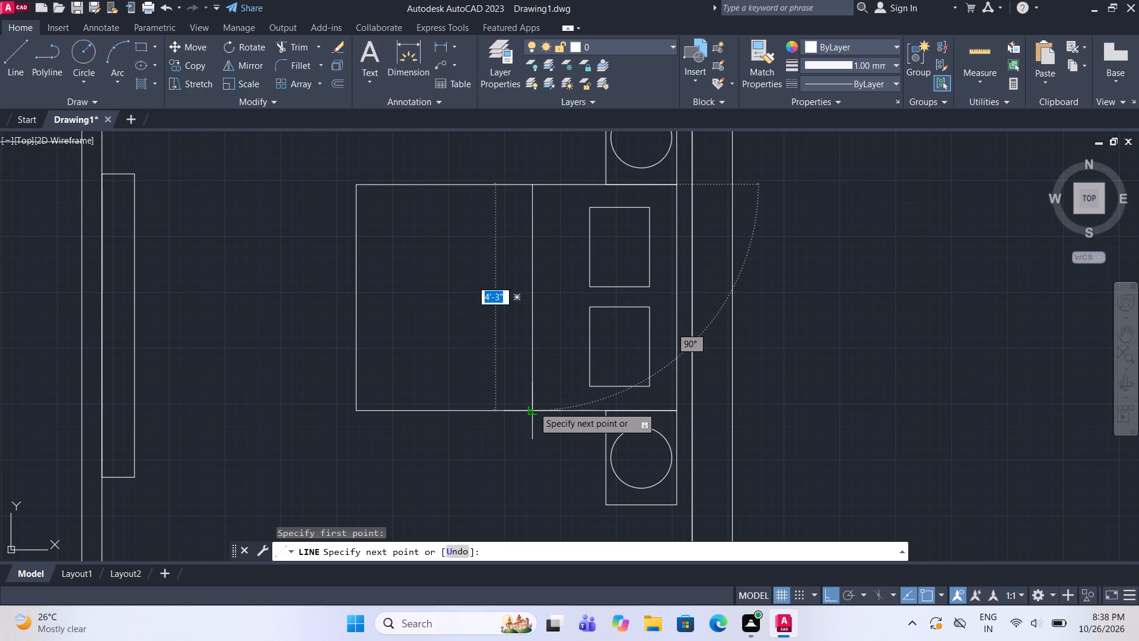
left_click(533, 407)
Draw a line from the divider's lower end about 1' up, continuing horizontally to the bed's left edge.
left_click(20, 53)
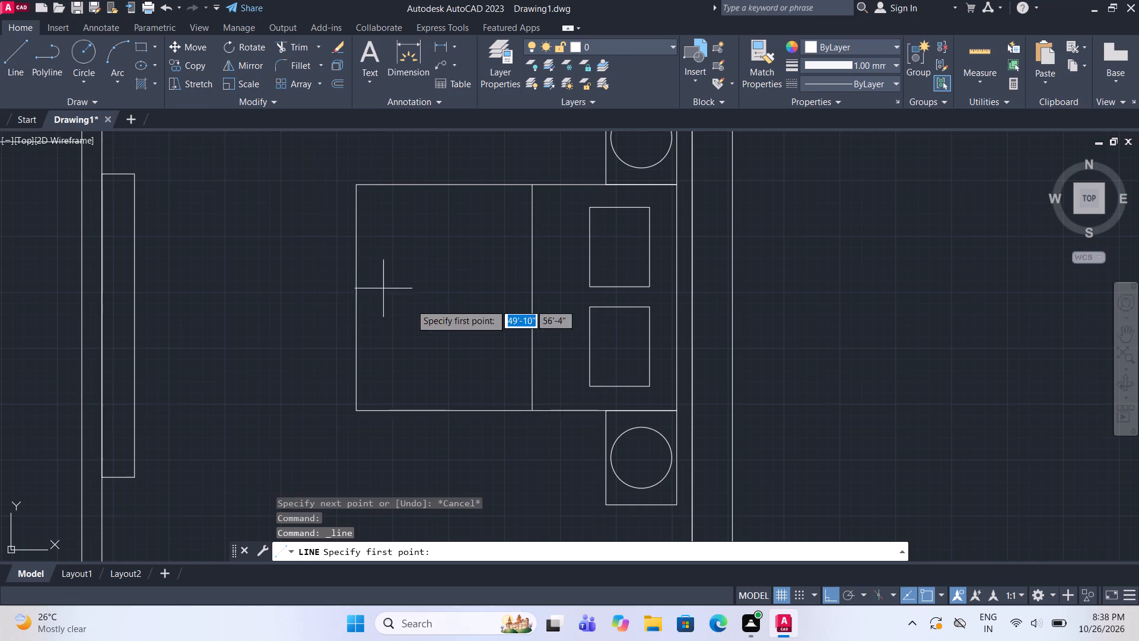
left_click(532, 412)
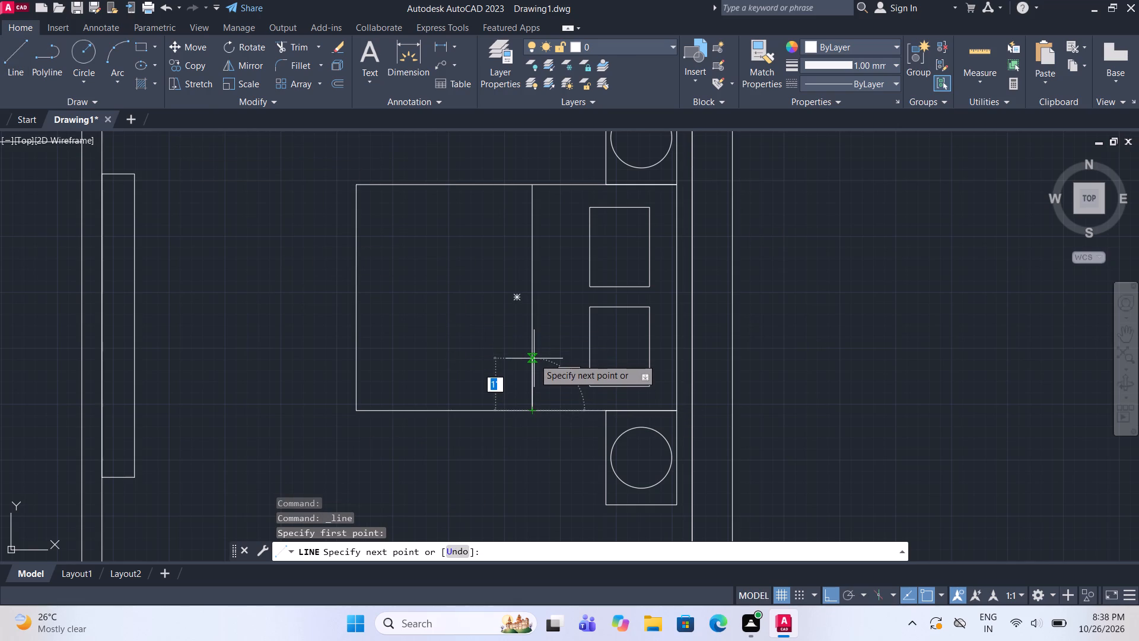
left_click(534, 358)
left_click(354, 356)
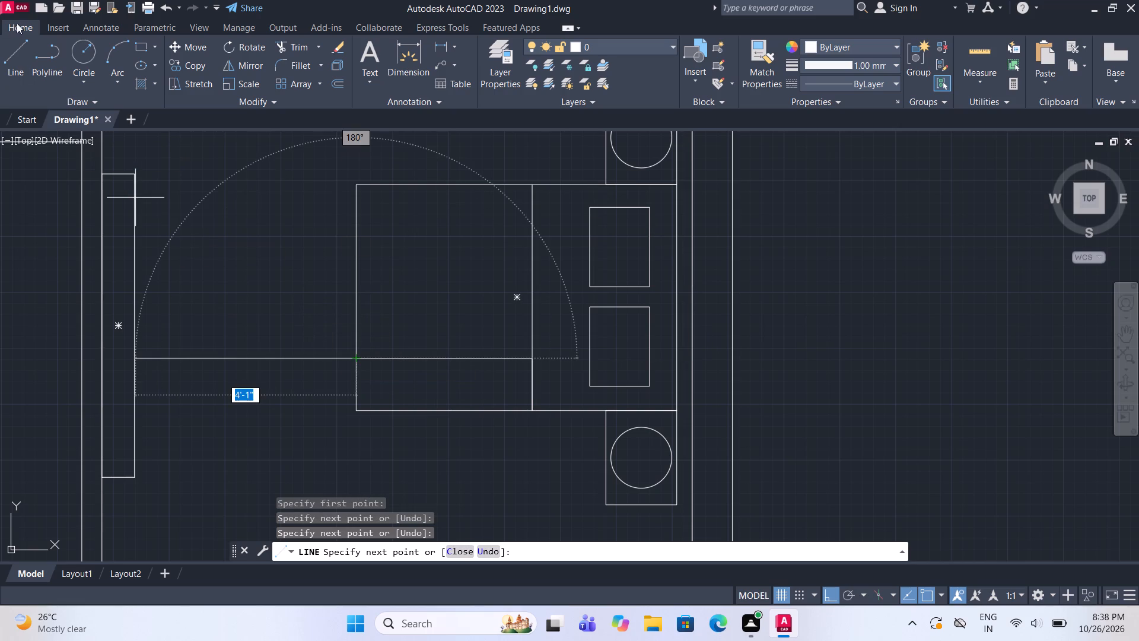
Draw a line from the divider's upper end about 1' down, continuing horizontally to the bed's left edge.
left_click(21, 55)
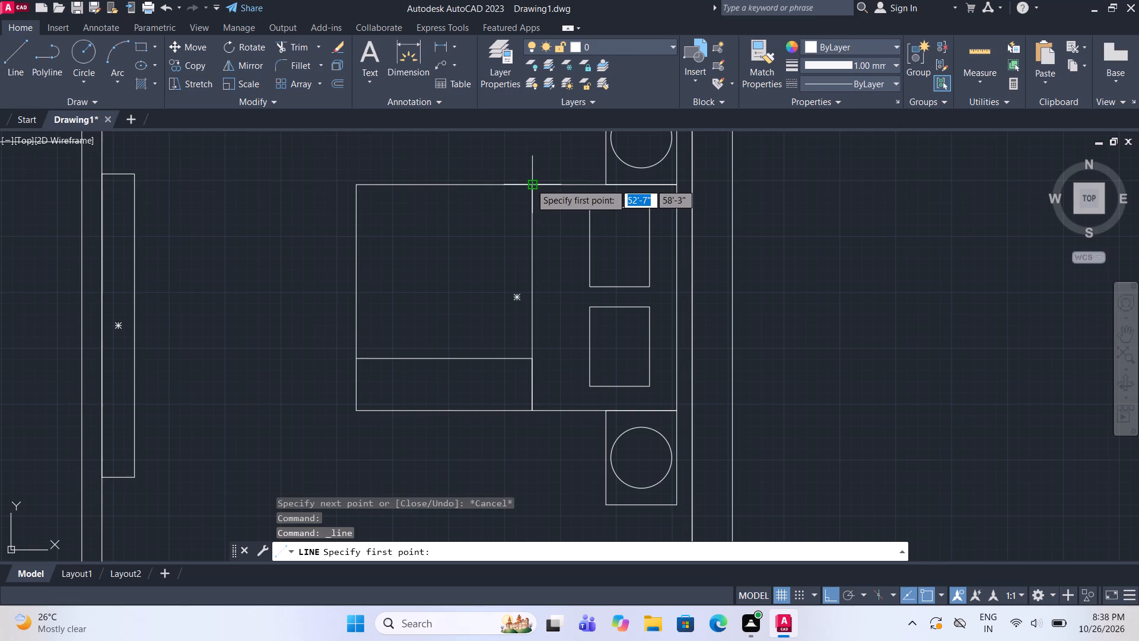
left_click(530, 183)
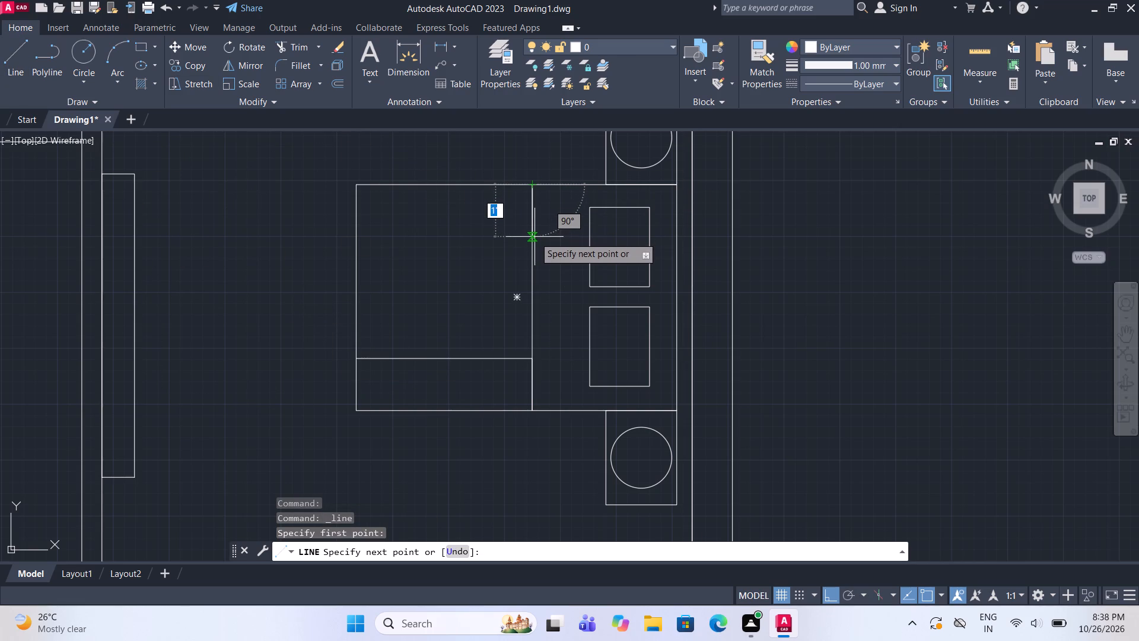
left_click(534, 237)
left_click(354, 237)
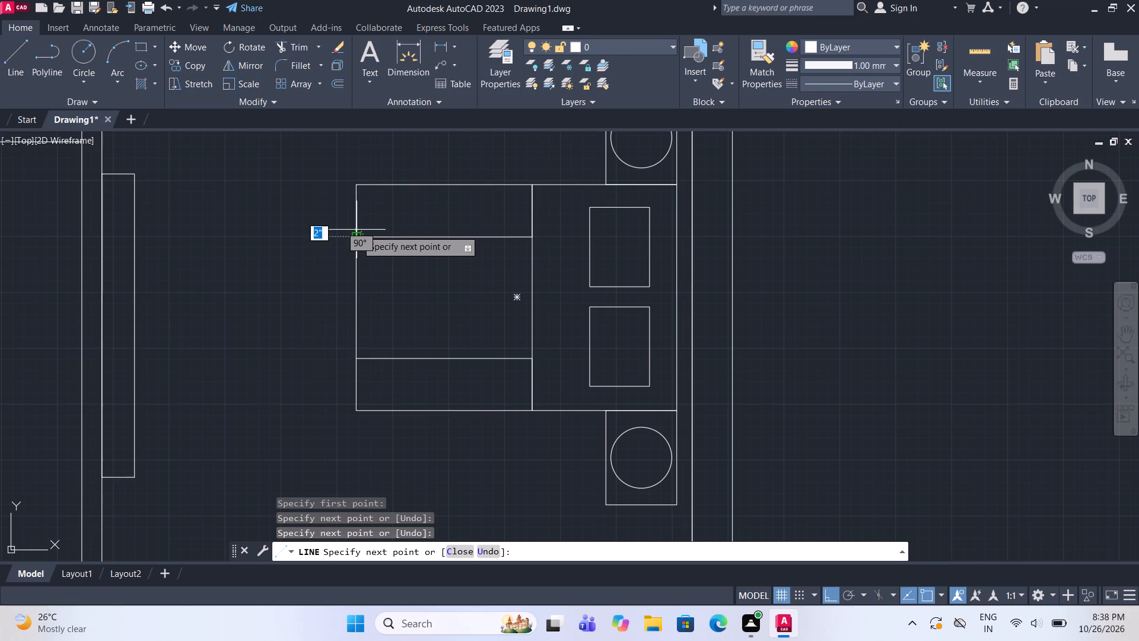
key("Escape")
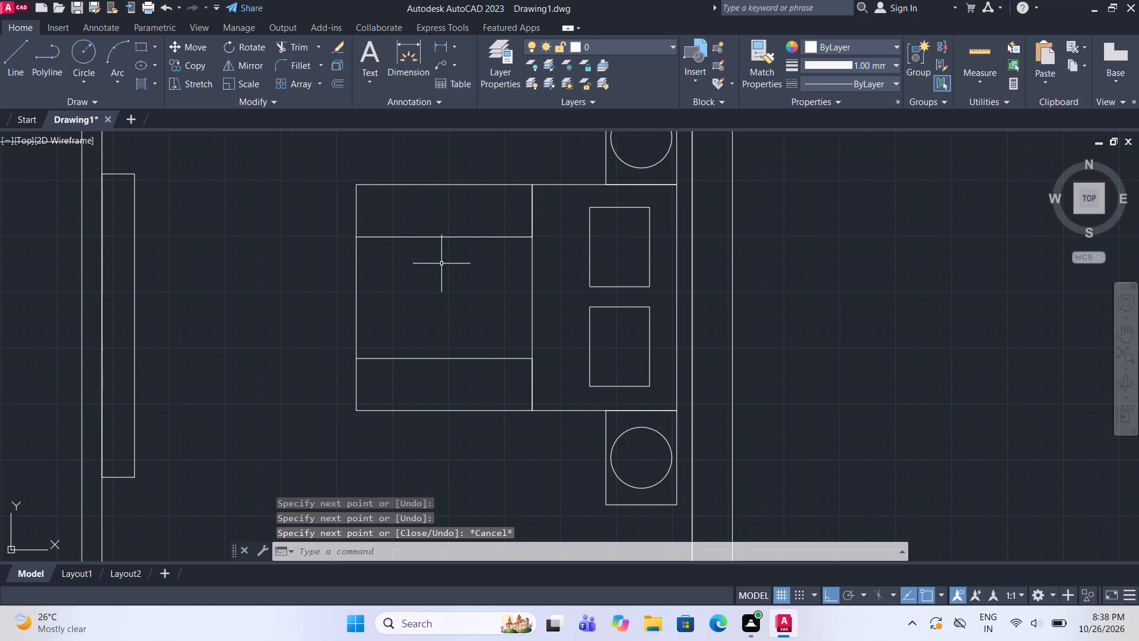
Draw a table rectangle about 3'5" by 2' in the right-hand room just below the dashed wall opening.
scroll(450, 273, "down", 1)
scroll(559, 332, "down", 3)
scroll(564, 349, "up", 3)
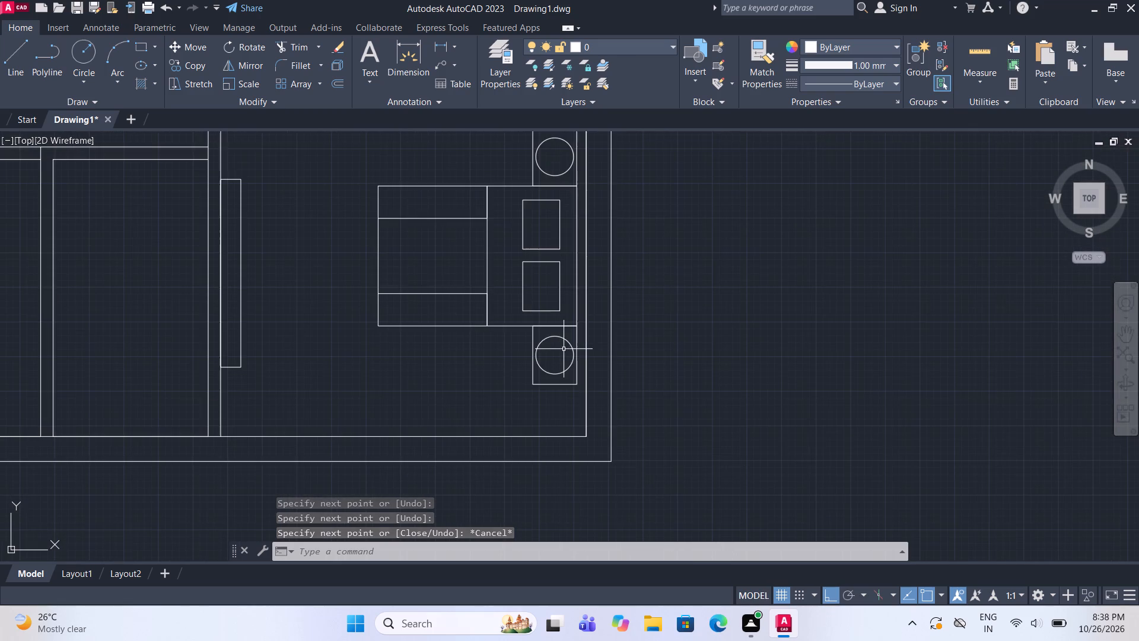
middle_click_drag(577, 361, 612, 417)
scroll(611, 381, "down", 4)
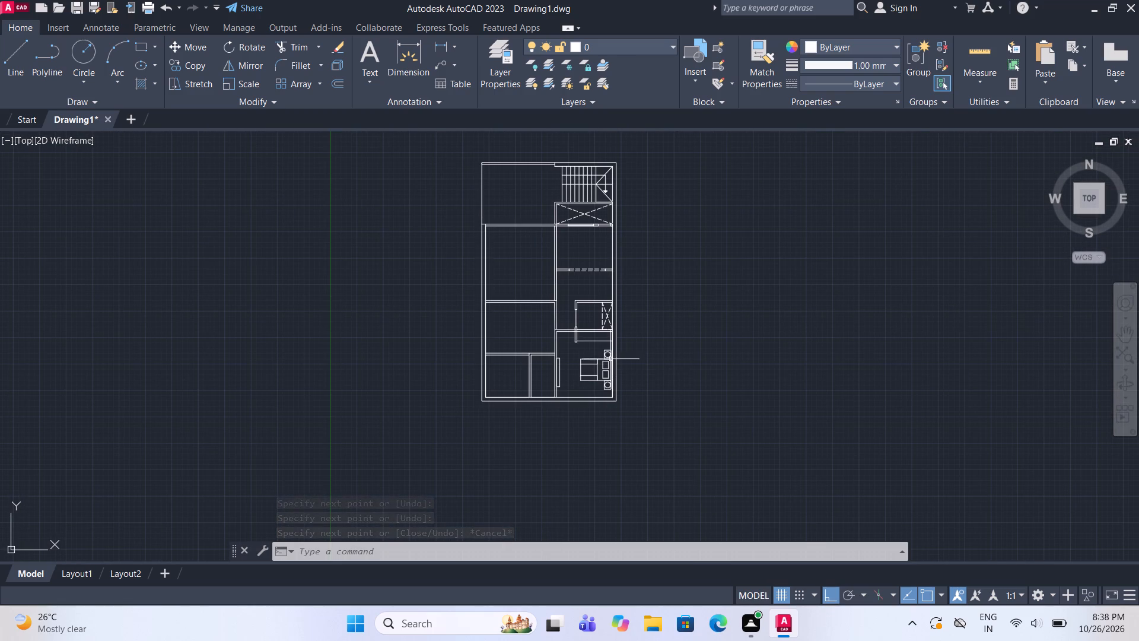
middle_click_drag(584, 361, 594, 365)
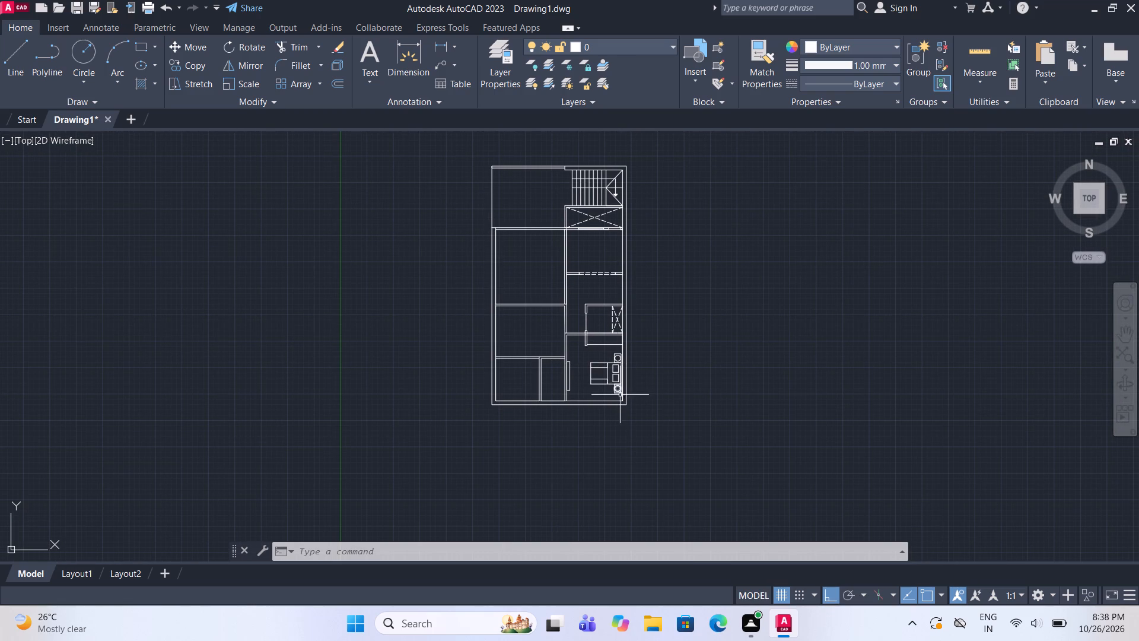
middle_click_drag(594, 353, 634, 391)
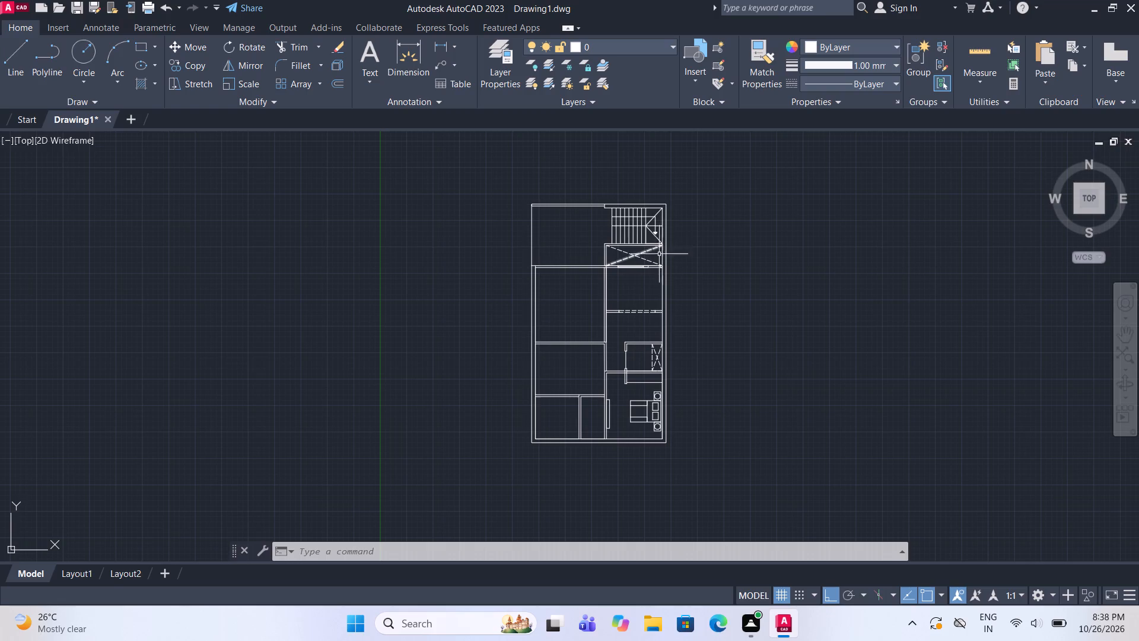
scroll(654, 307, "up", 4)
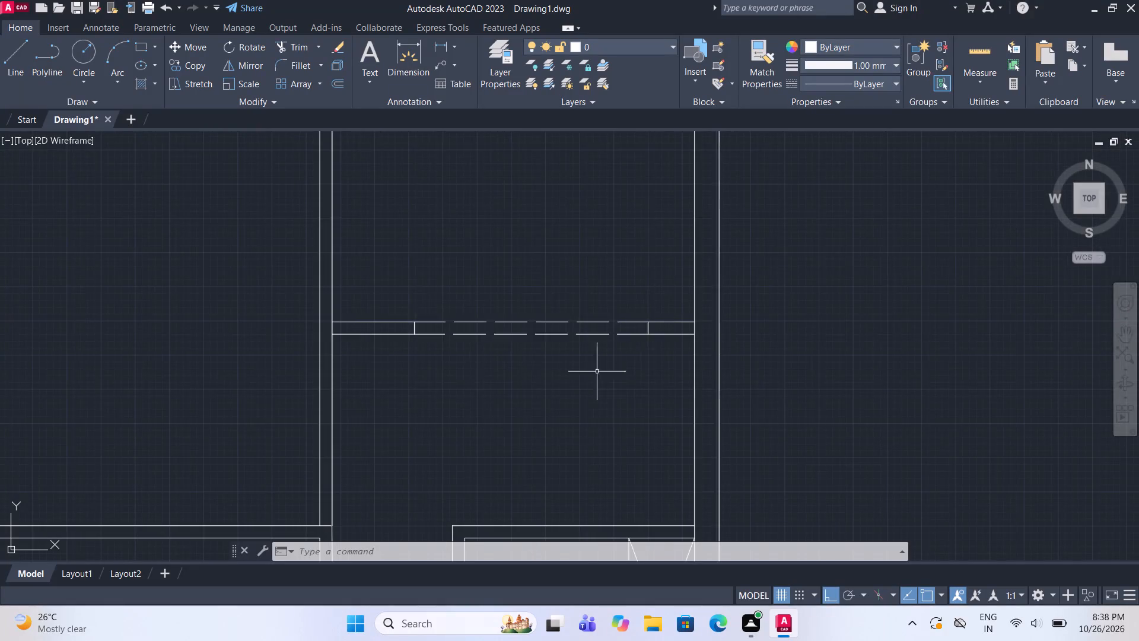
middle_click_drag(587, 377, 564, 281)
left_click(133, 49)
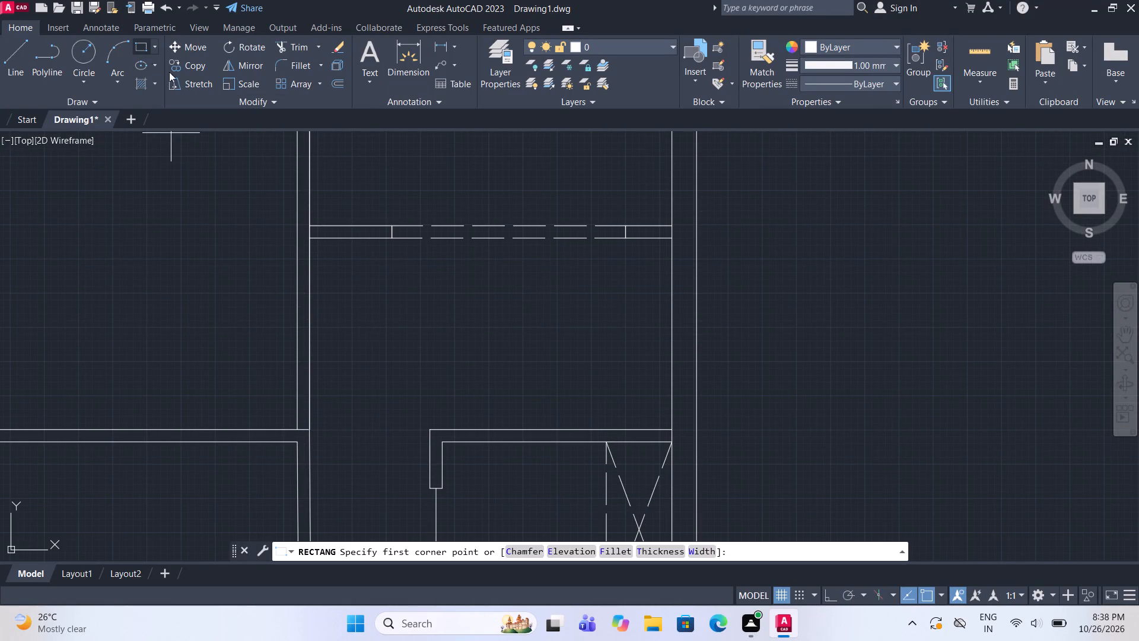
left_click(427, 305)
scroll(427, 305, "up", 1)
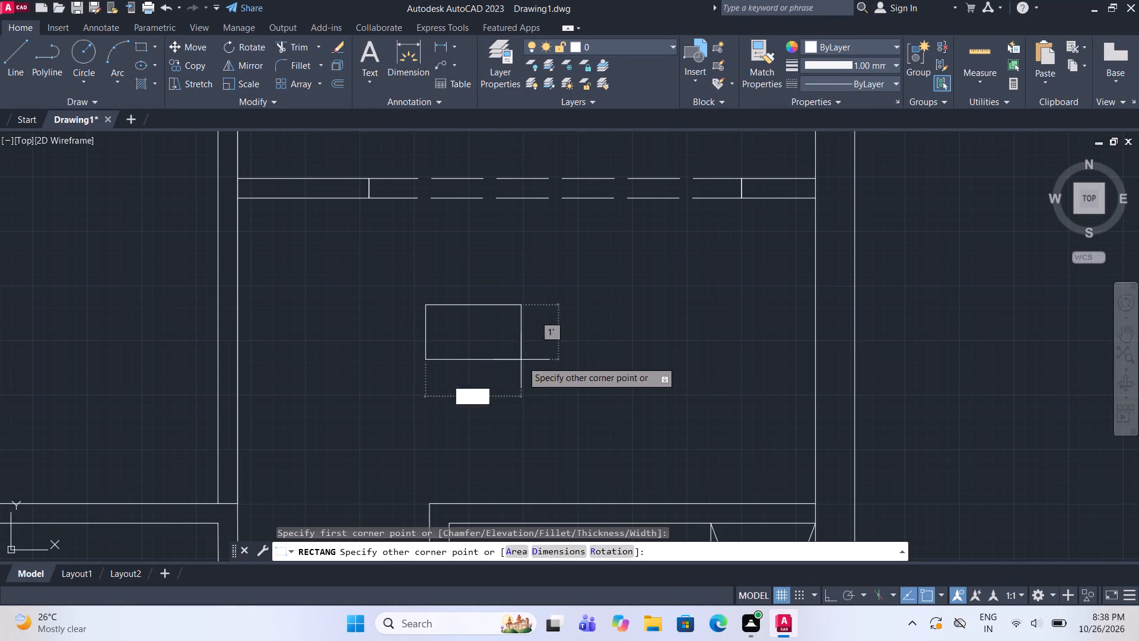
left_click(602, 410)
Draw a chair rectangle about 10" square overlapping the table's upper edge near its left corner.
left_click(137, 42)
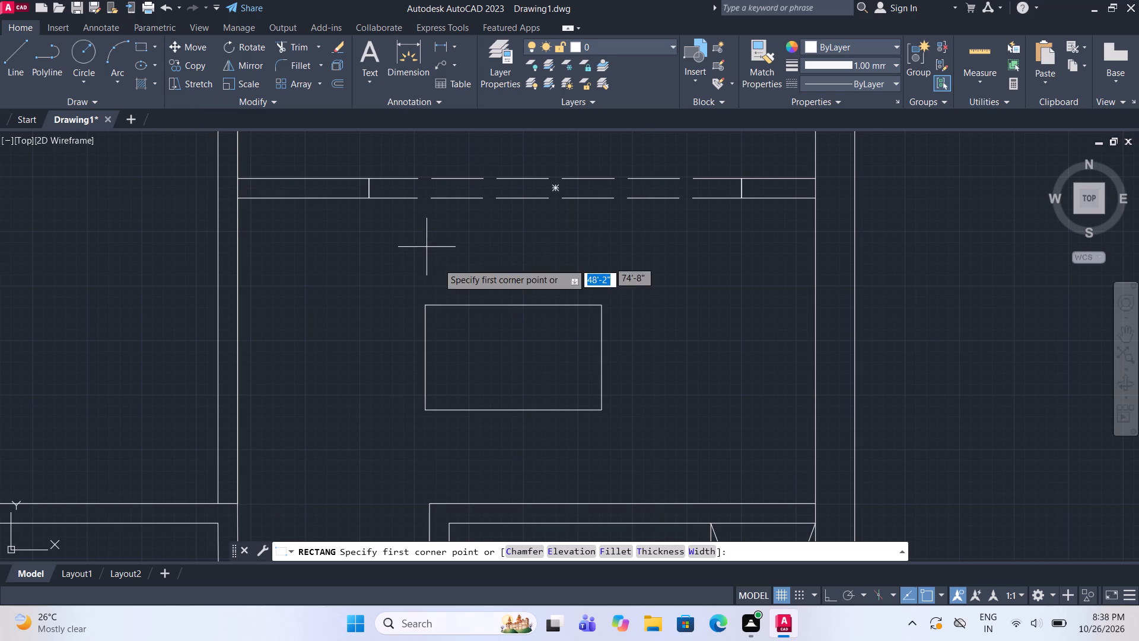
scroll(441, 272, "up", 1)
left_click(437, 338)
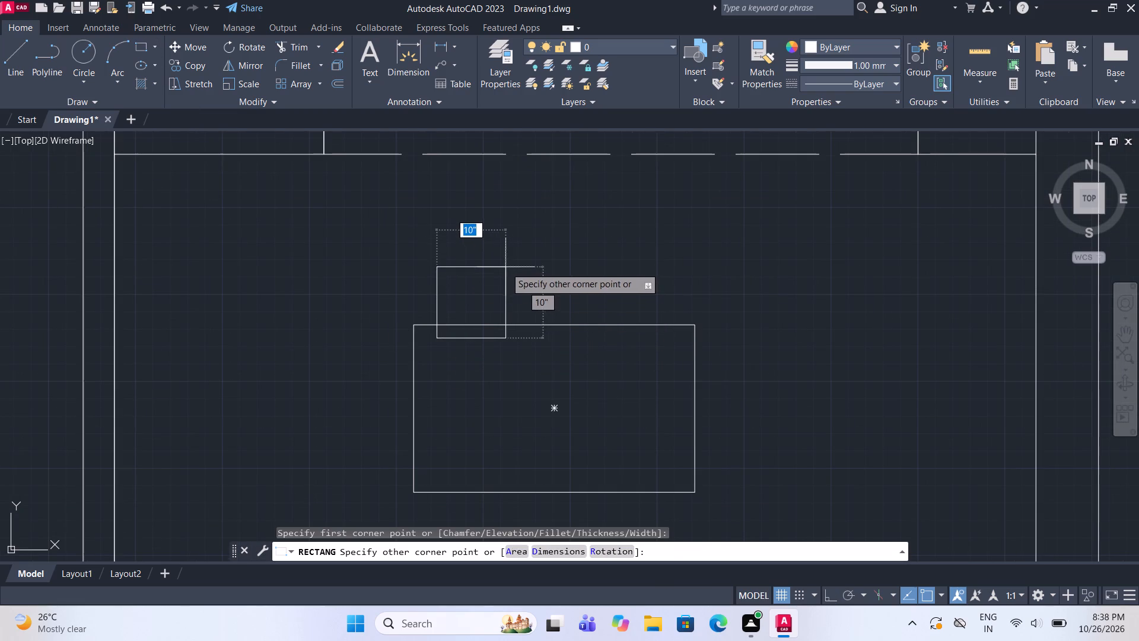
left_click(513, 265)
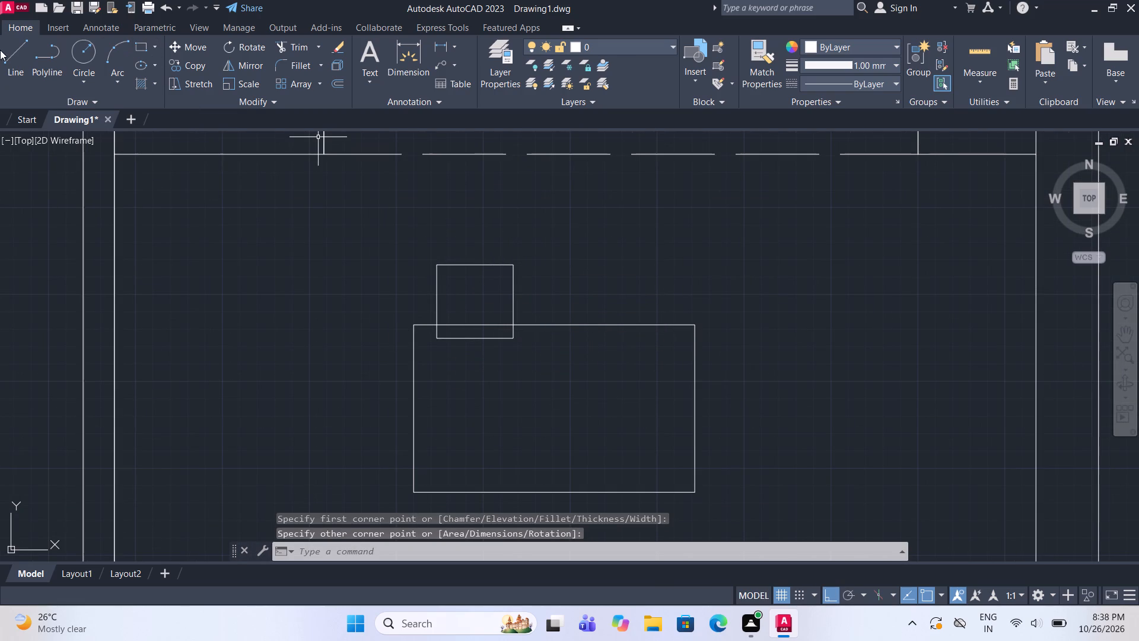
Draw a horizontal backrest line across the chair, just below its upper edge.
left_click(7, 58)
left_click(435, 280)
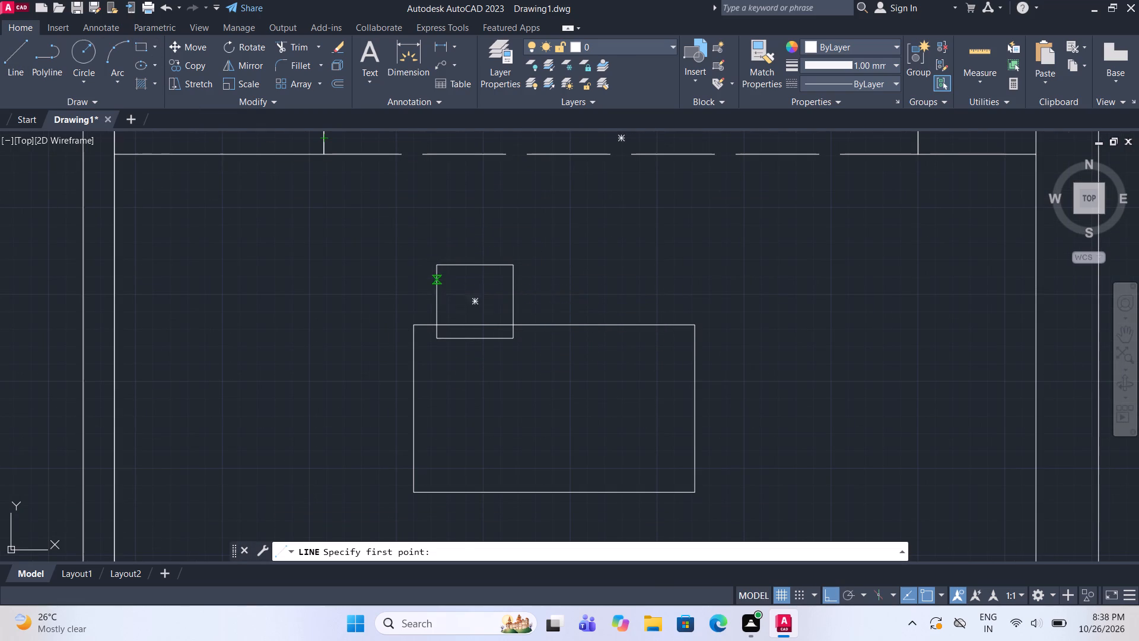
double_click(508, 280)
key("Escape")
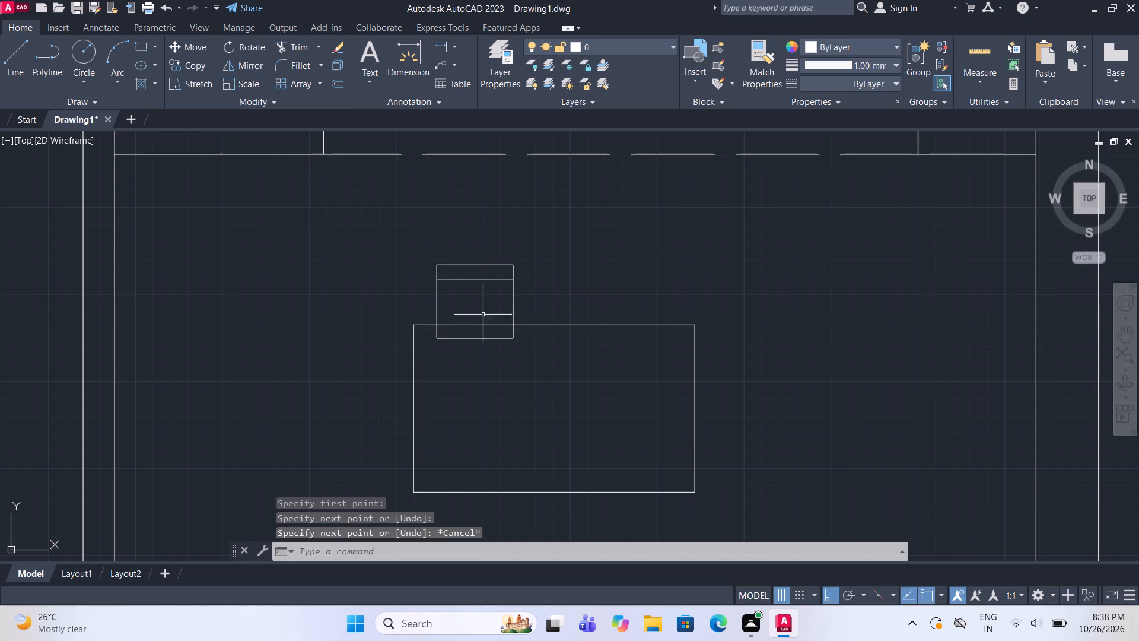
Copy the chair with its backrest line about 1'8" to the right along the table's upper edge.
left_click_drag(429, 357, 429, 347)
left_click(616, 222)
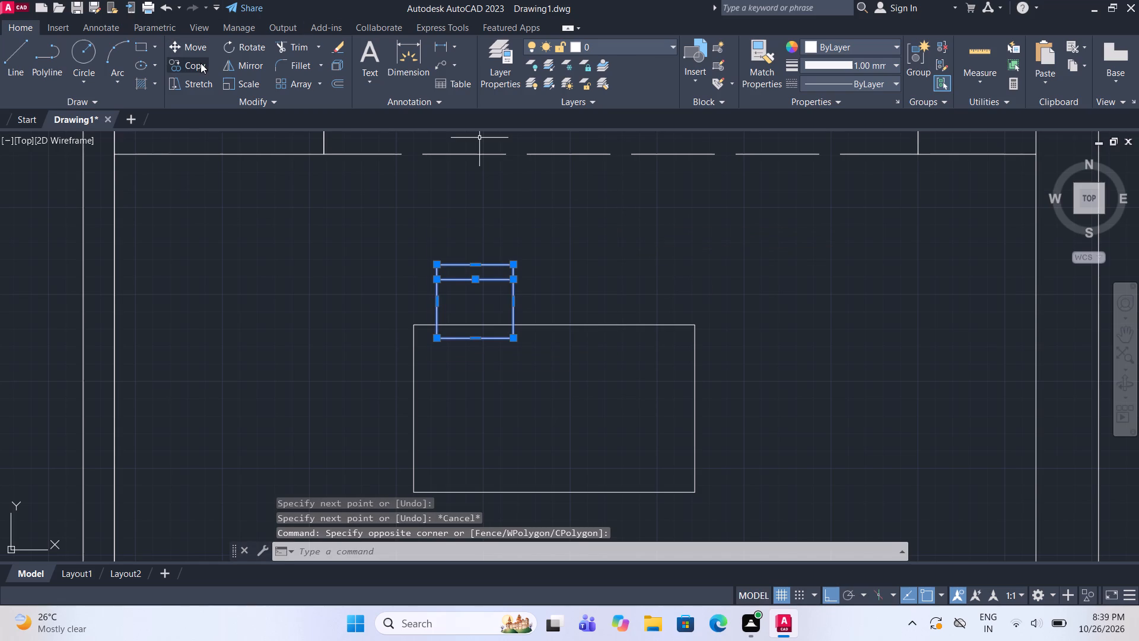
left_click(201, 63)
left_click(489, 309)
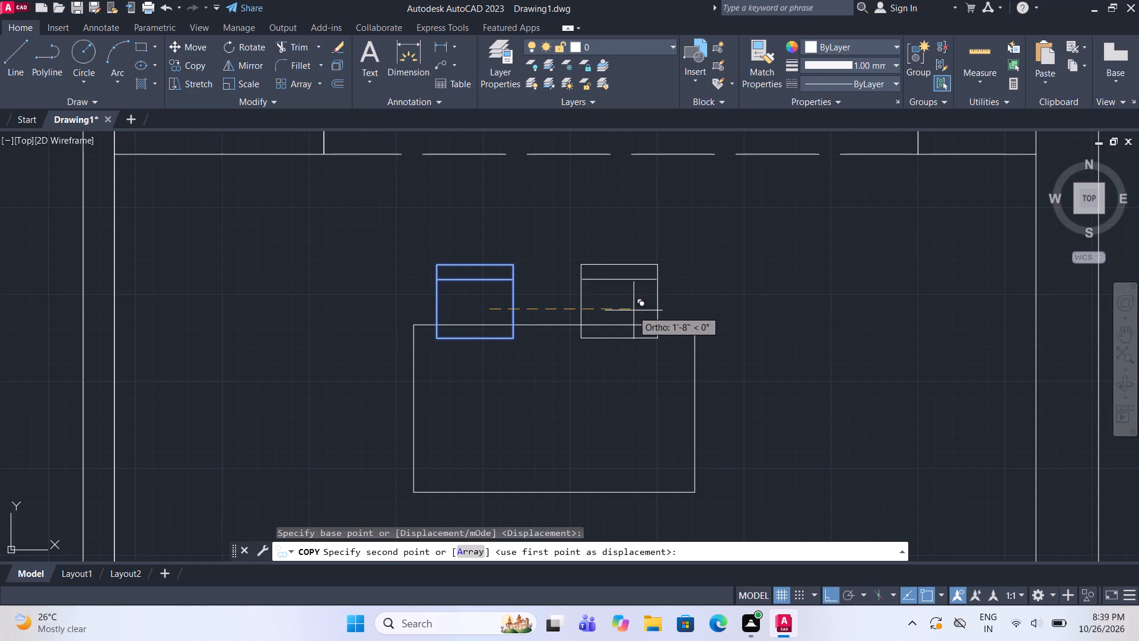
left_click(636, 312)
scroll(566, 248, "down", 2)
key("Escape")
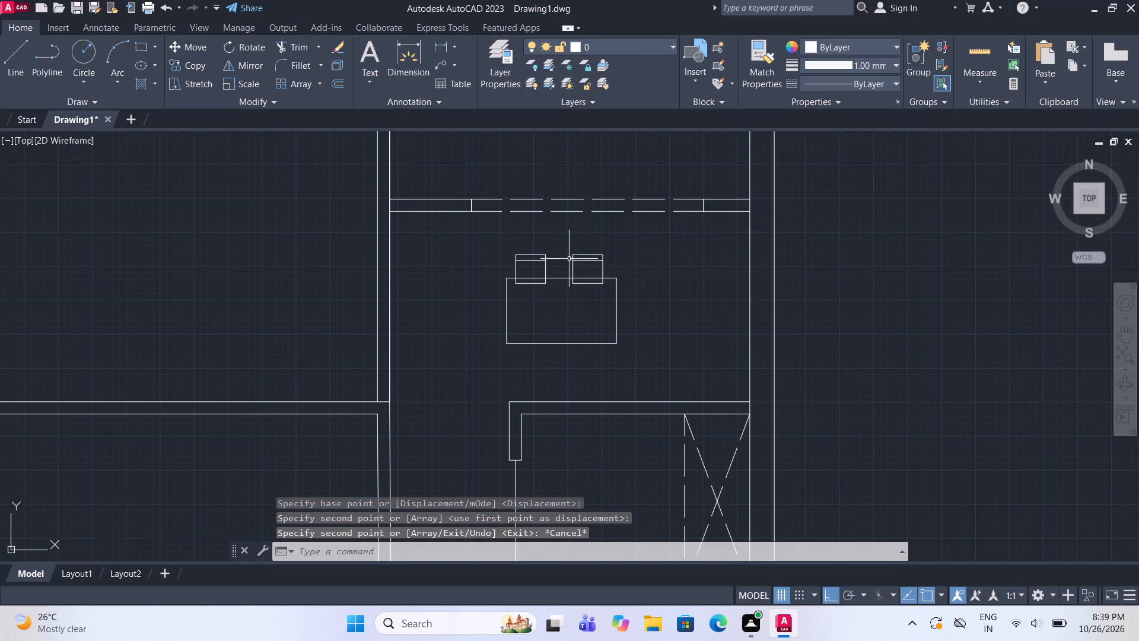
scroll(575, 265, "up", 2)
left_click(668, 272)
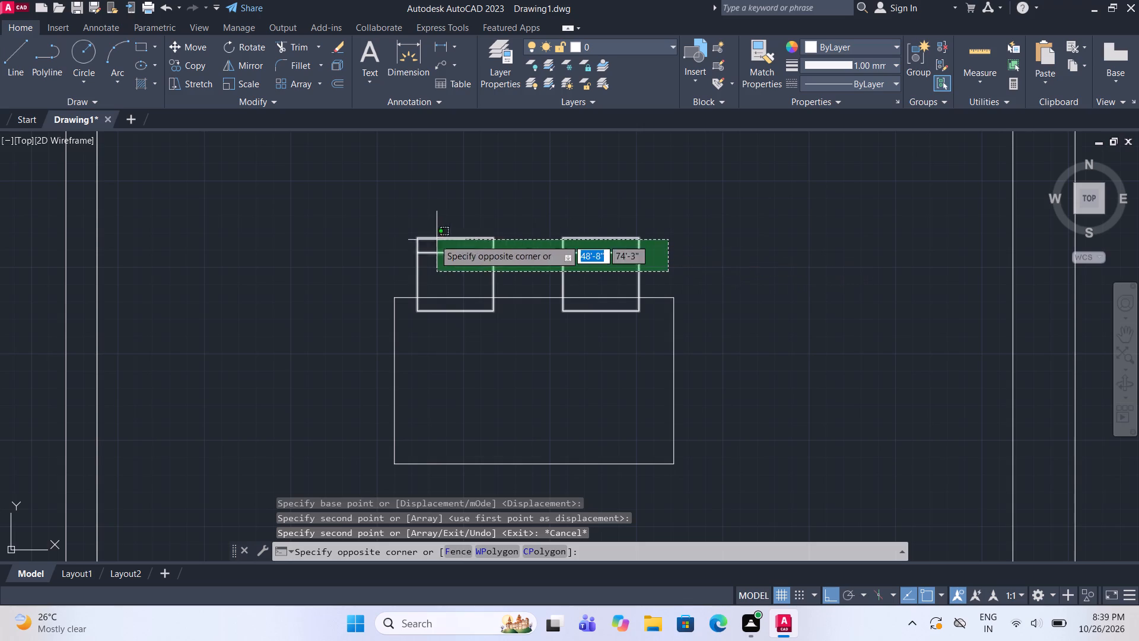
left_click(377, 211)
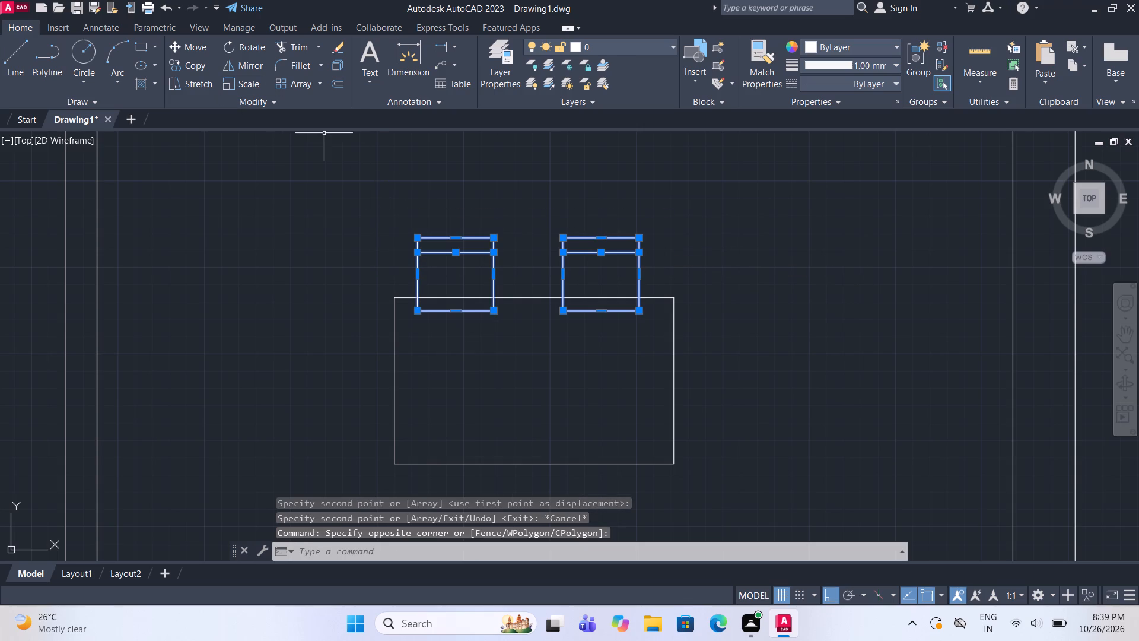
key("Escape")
Move the left chair above the table, with its backrest line, about 4" to the right along the table's upper edge.
left_click(467, 236)
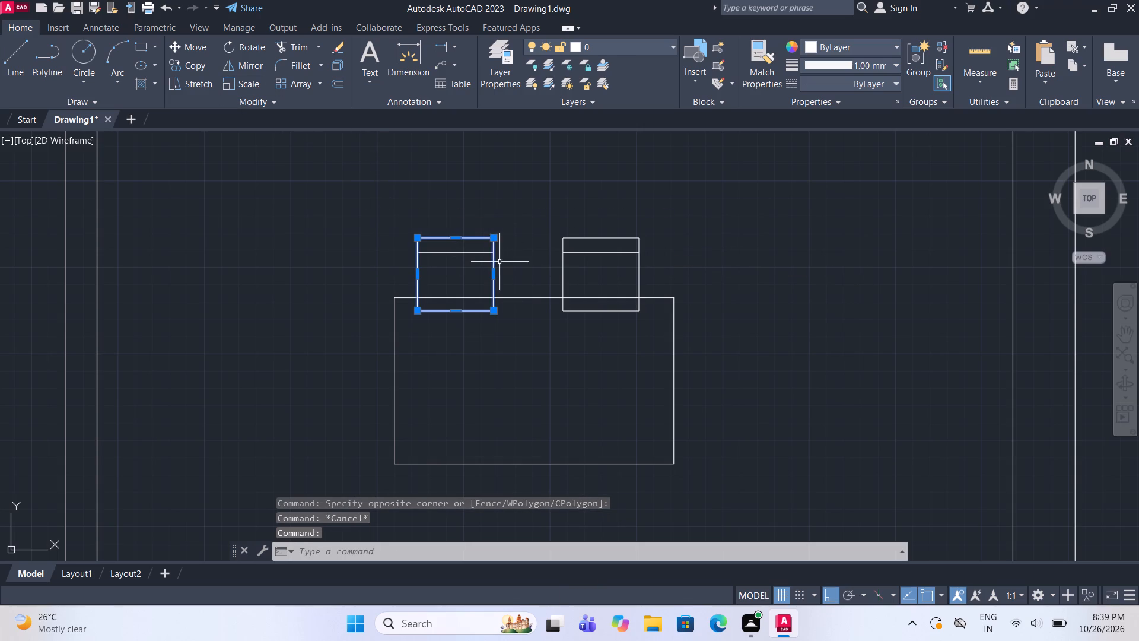
left_click(504, 262)
left_click(397, 188)
left_click(183, 46)
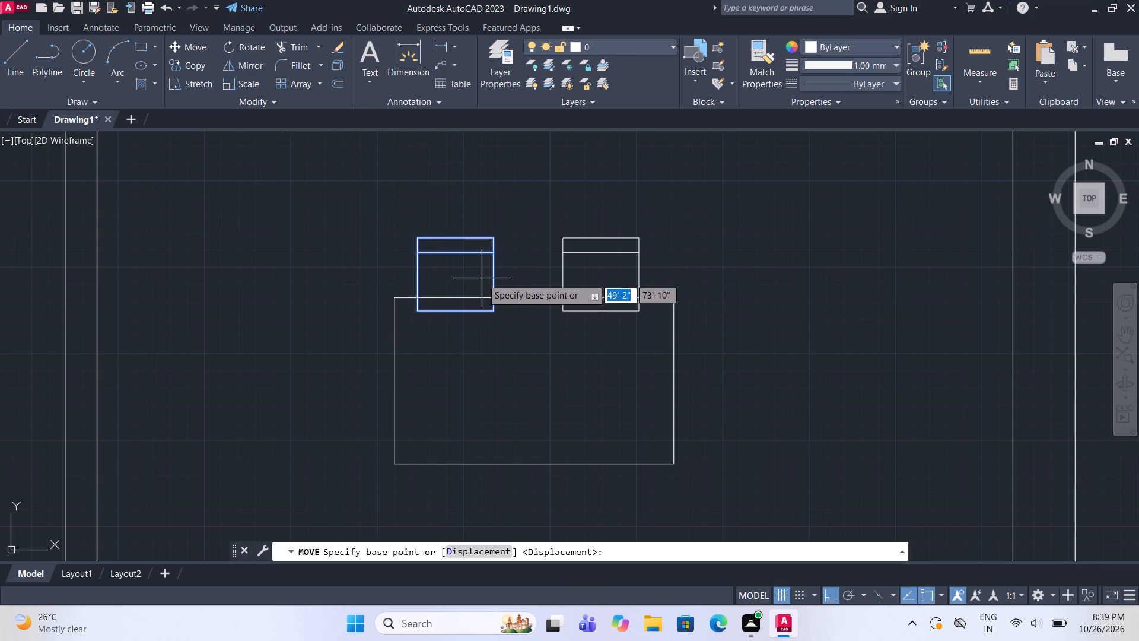
double_click(468, 278)
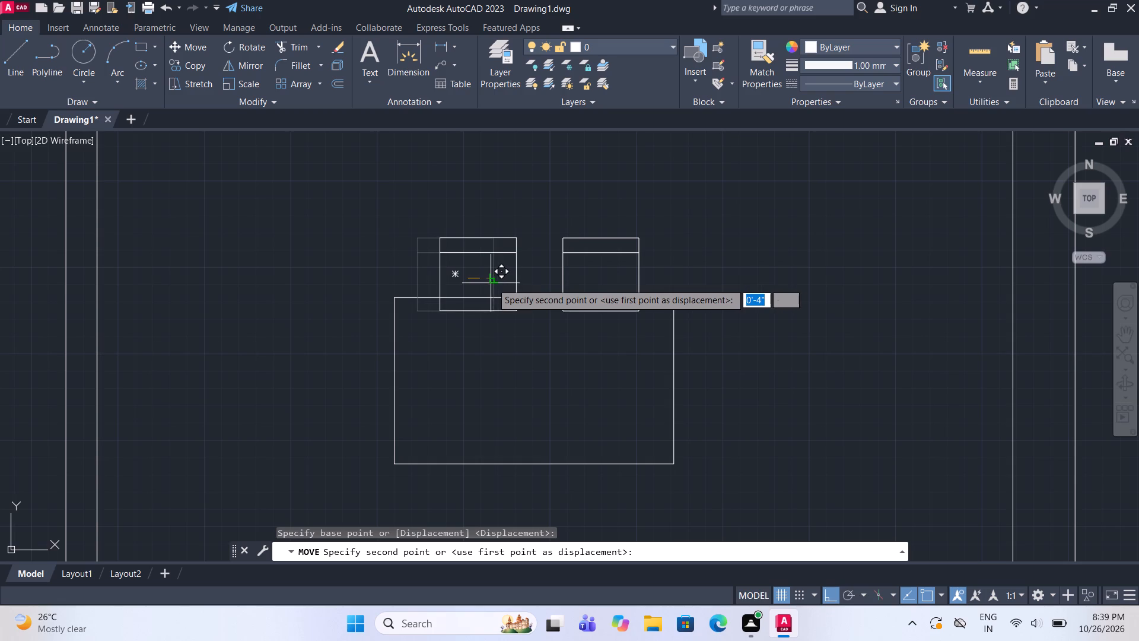
left_click(486, 280)
key("Escape")
Move the right chair with its backrest line slightly left along the table's upper edge, closer to the left chair.
left_click_drag(676, 273, 671, 267)
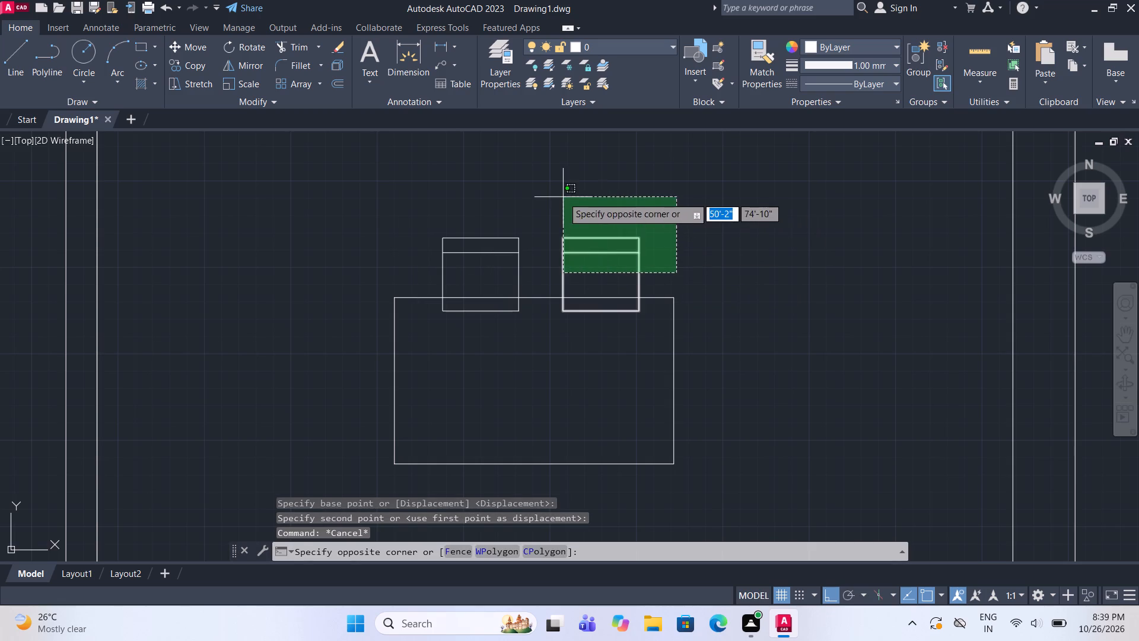
left_click(557, 188)
left_click(193, 52)
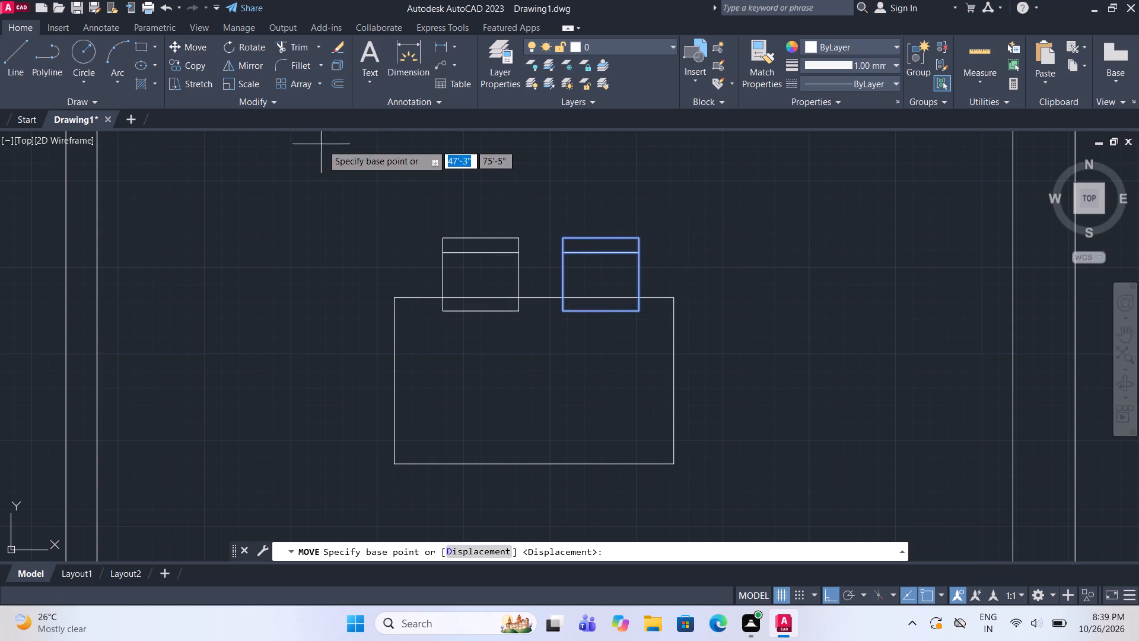
scroll(578, 279, "up", 1)
left_click(631, 293)
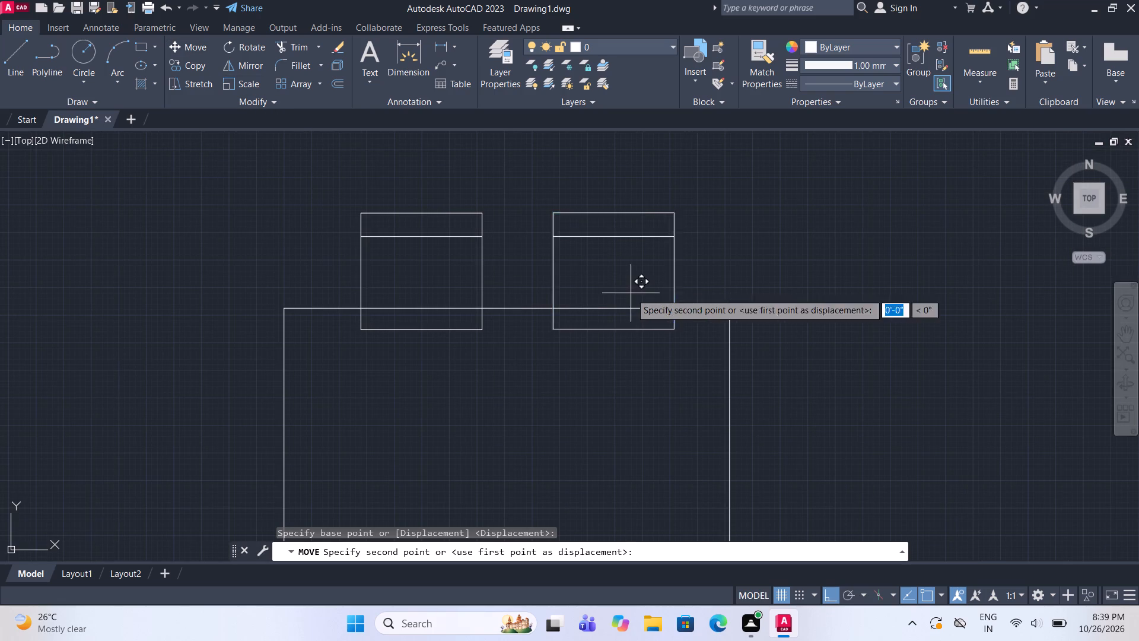
left_click(603, 299)
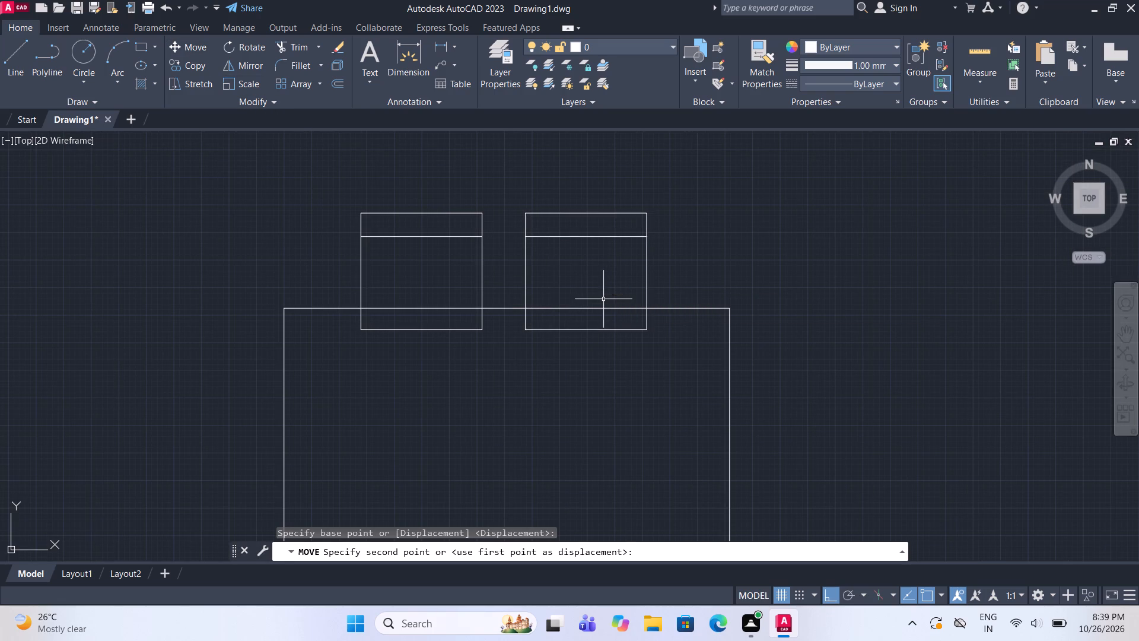
Mirror the two upper chairs across the table's horizontal centreline onto its lower edge, keeping the originals.
scroll(582, 266, "down", 3)
scroll(622, 270, "up", 2)
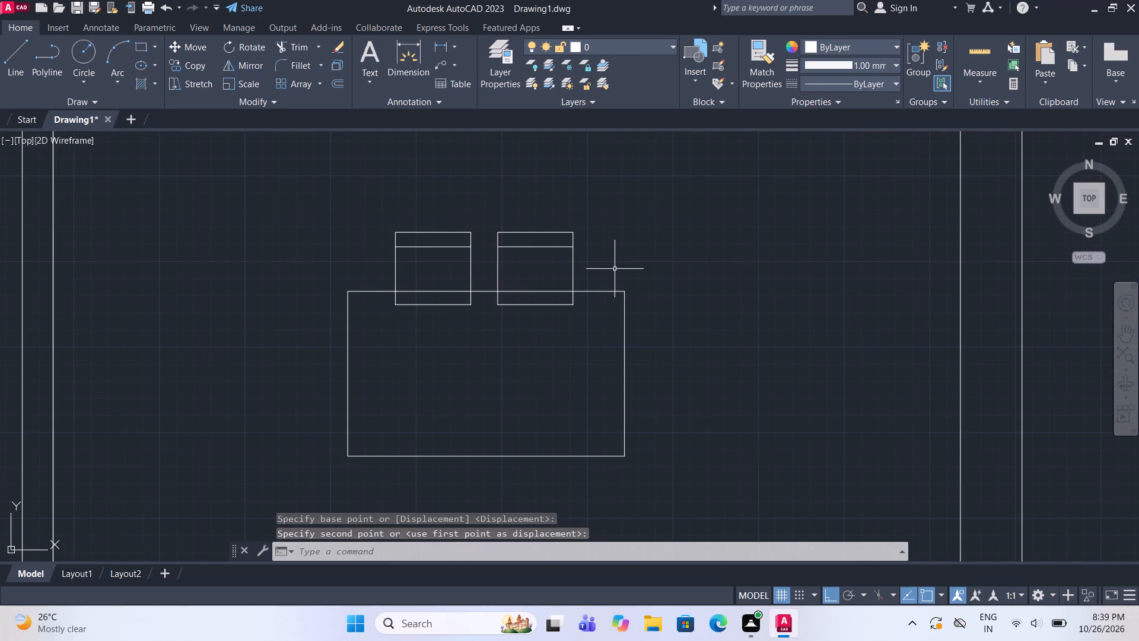
left_click_drag(615, 268, 597, 256)
left_click(368, 214)
scroll(517, 212, "down", 2)
scroll(522, 294, "up", 1)
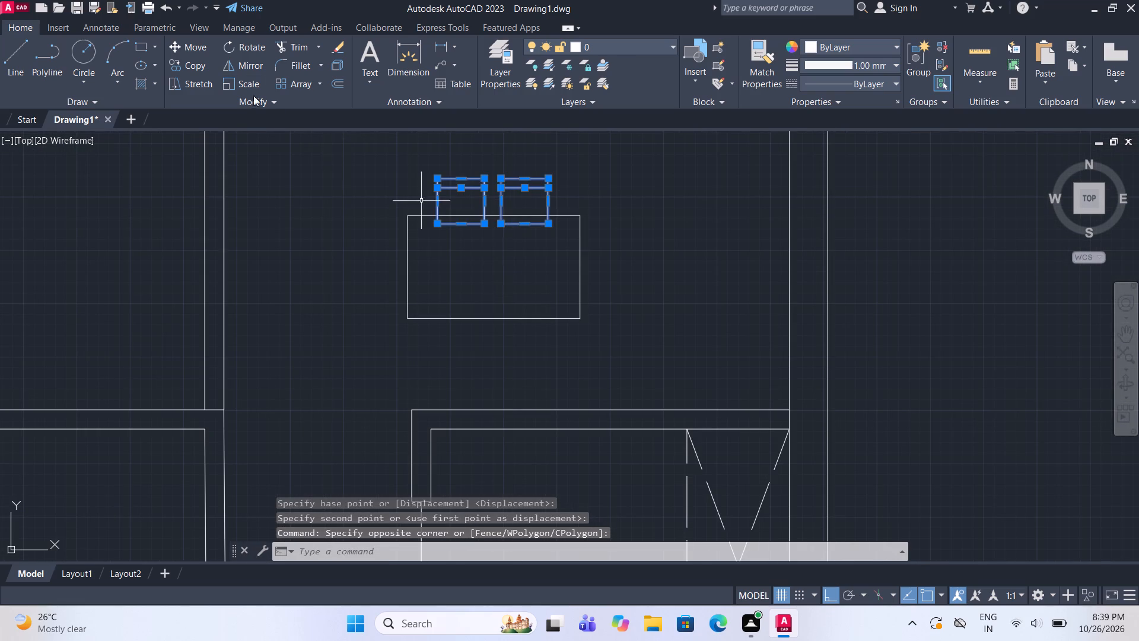
left_click(241, 65)
left_click(497, 265)
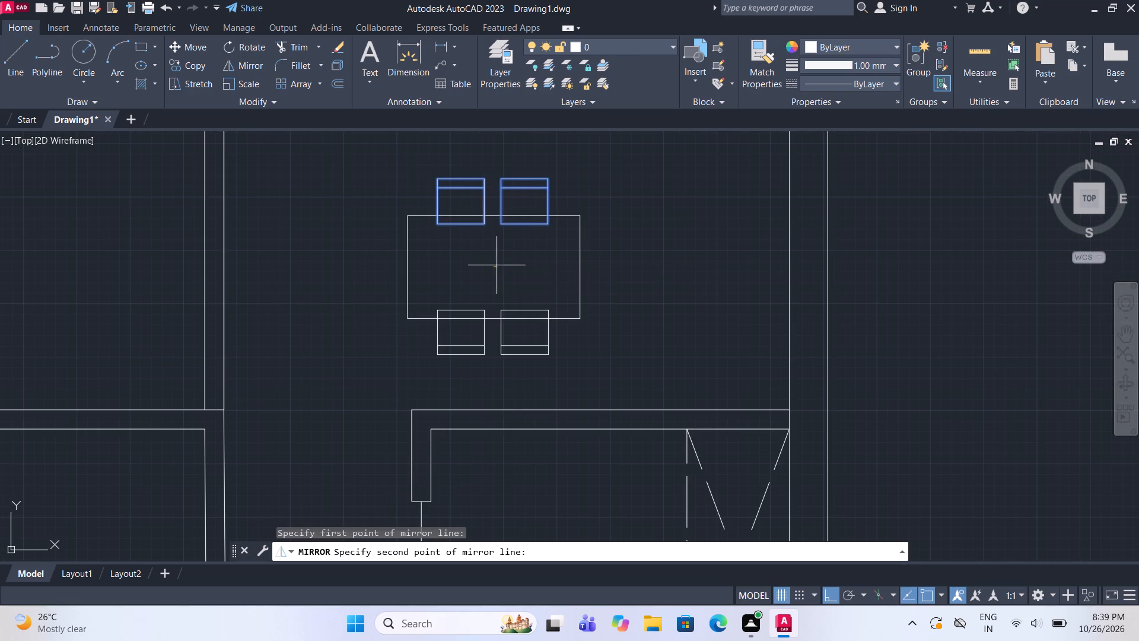
left_click(349, 267)
left_click_drag(382, 315, 349, 267)
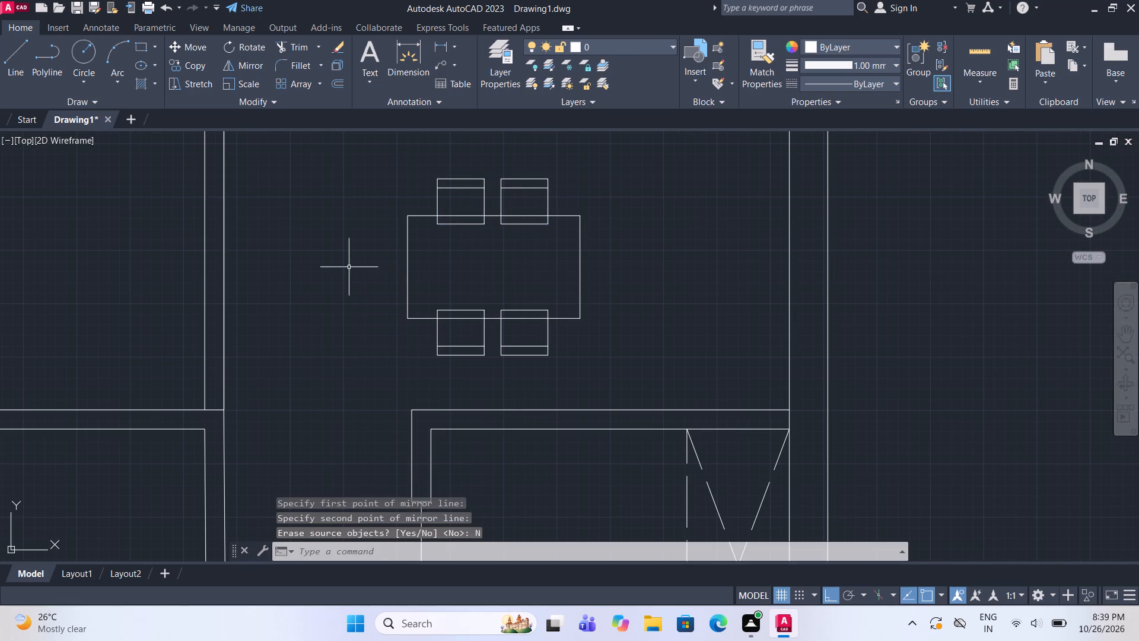
Copy the upper-left chair with its backrest line about 3'3" to the left, into the free space beside the table.
middle_click_drag(454, 231, 472, 274)
scroll(519, 221, "up", 1)
left_click(507, 248)
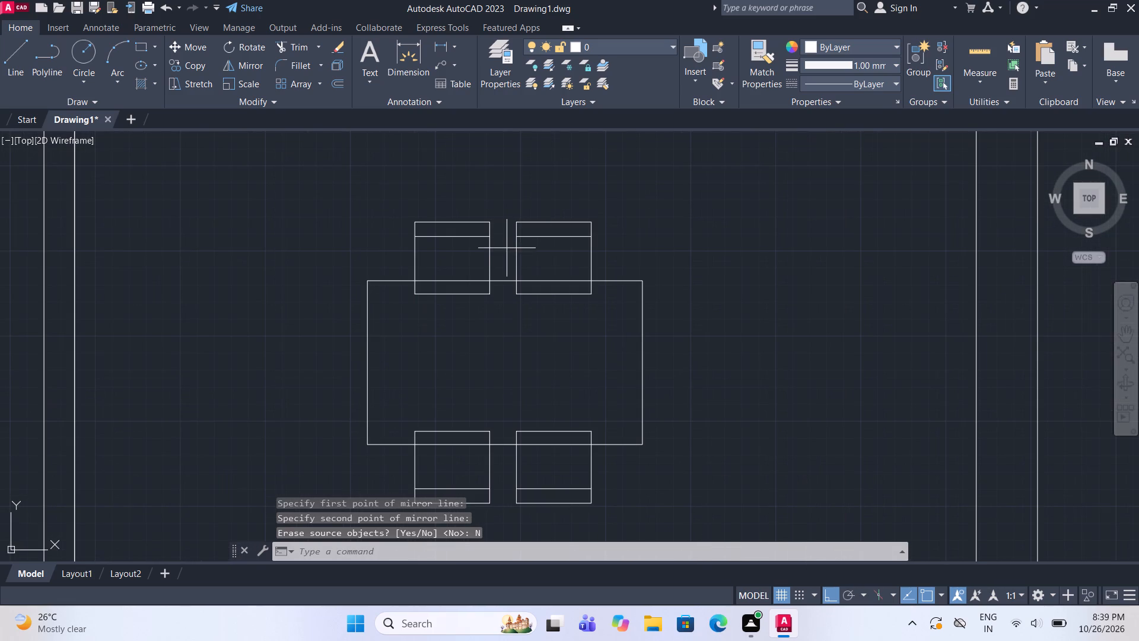
left_click(369, 176)
left_click(198, 66)
left_click_drag(481, 256, 507, 252)
scroll(708, 216, "down", 1)
left_click(395, 240)
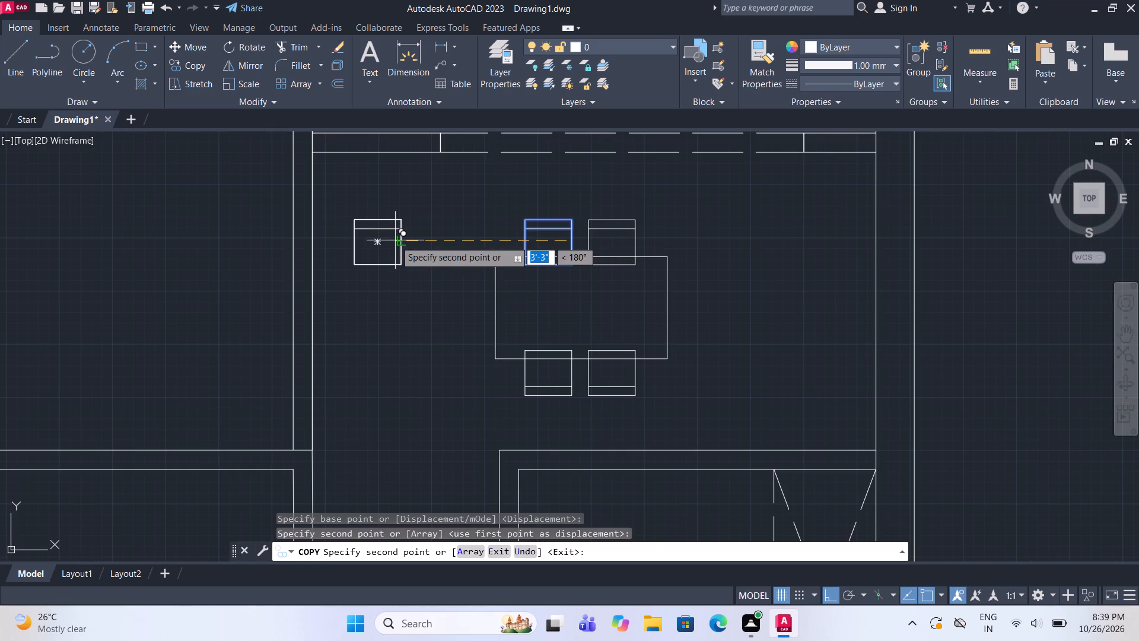
key("Escape")
Rotate the copied chair 90° counterclockwise so its backrest is on the side away from the table.
left_click(416, 287)
left_click(351, 184)
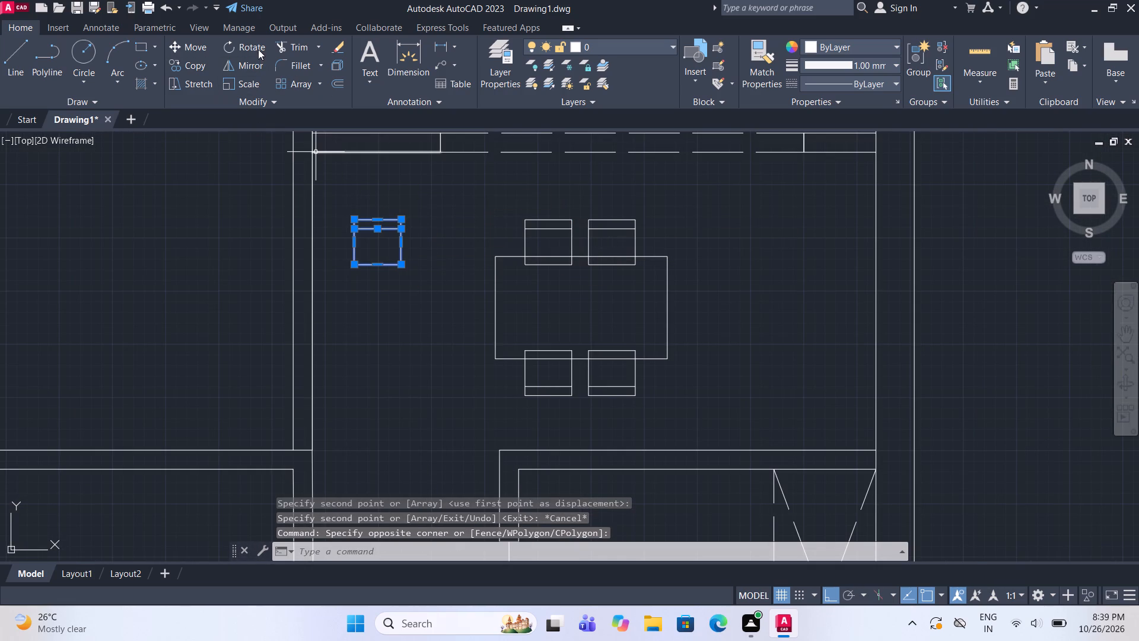
left_click(258, 49)
left_click(409, 272)
left_click(419, 204)
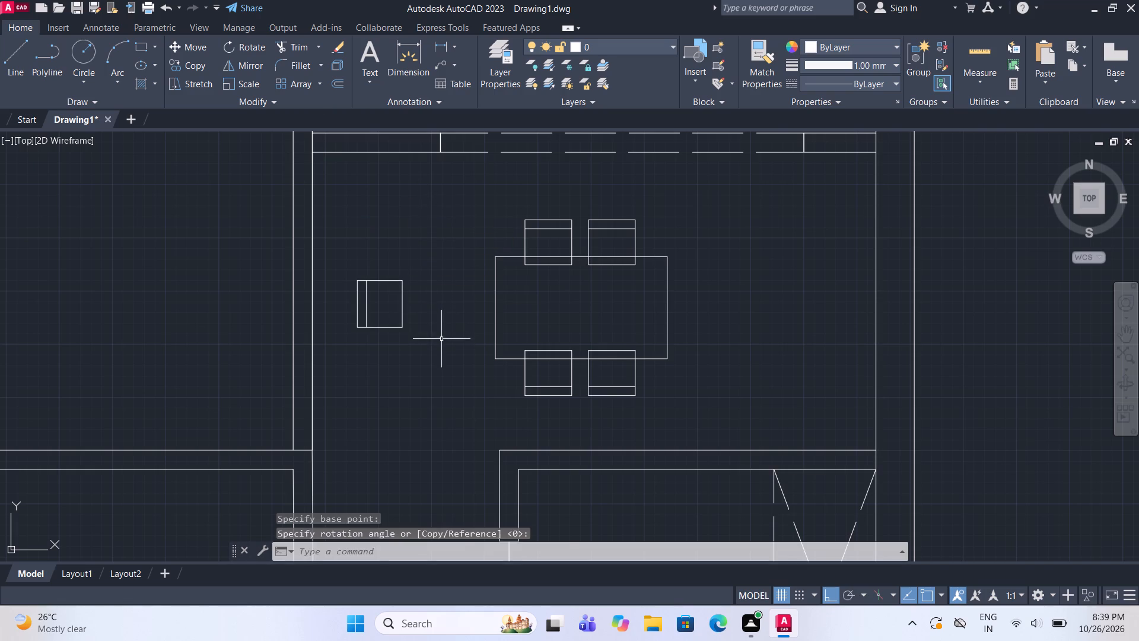
Move the rotated chair about 2' to the right so it overlaps the middle of the table's left edge.
left_click(443, 346)
left_click(345, 212)
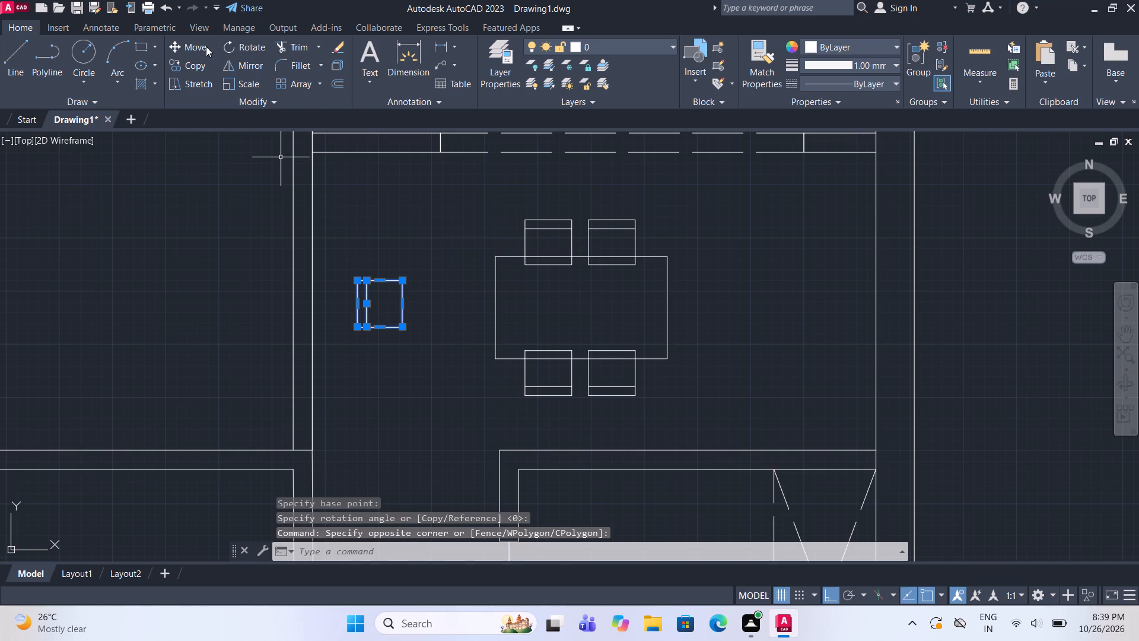
left_click(200, 45)
scroll(361, 237, "up", 1)
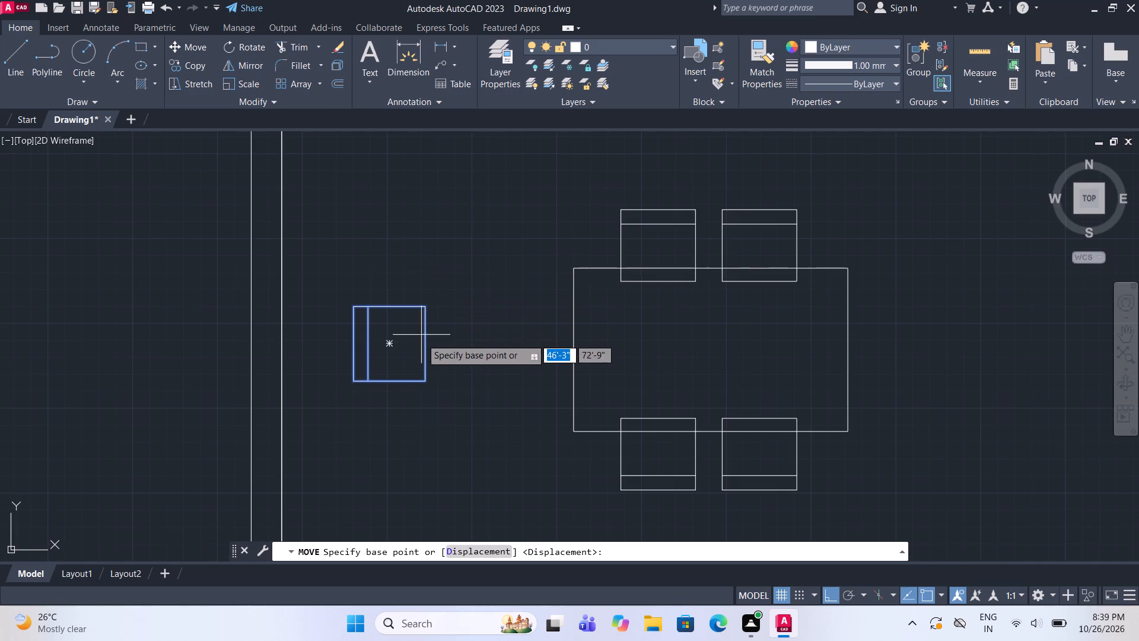
left_click(428, 345)
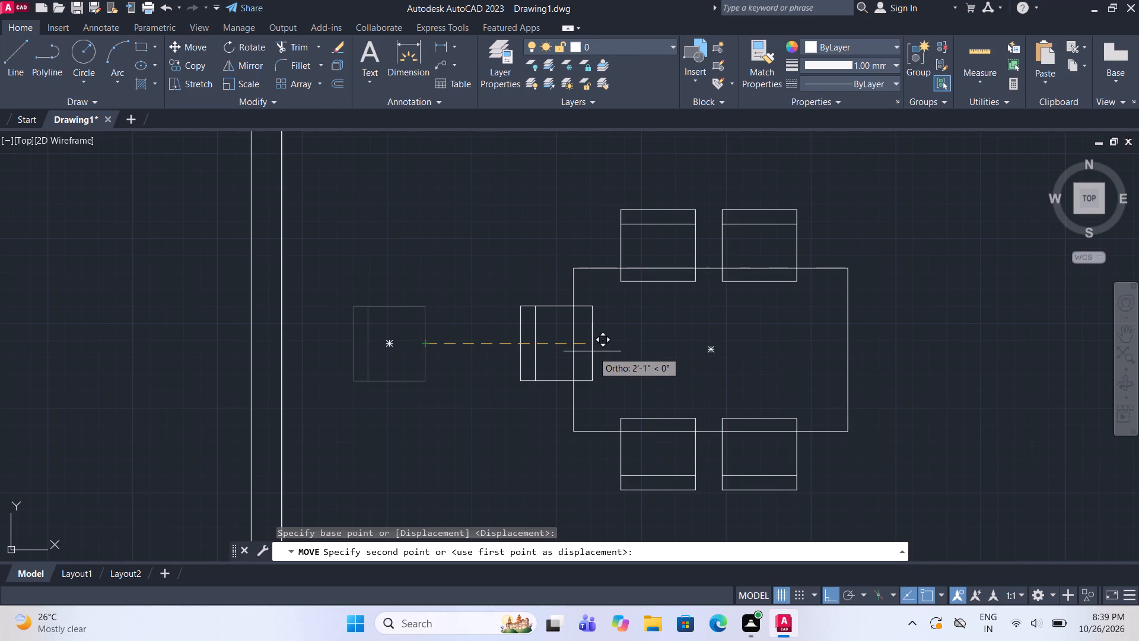
key("F8")
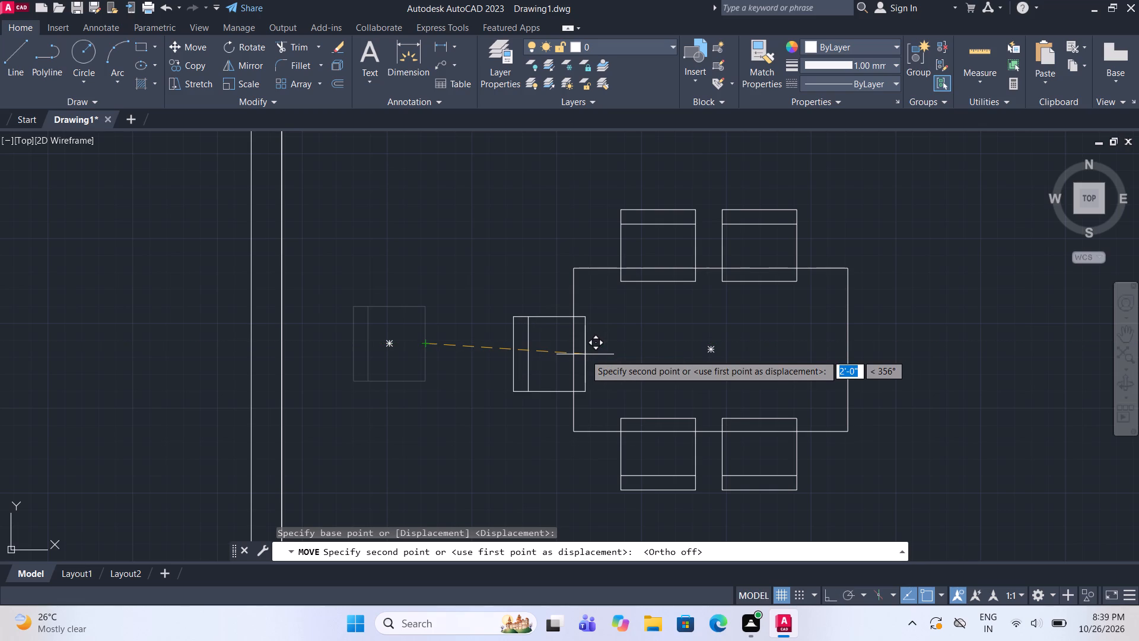
left_click(584, 351)
Mirror the left-side chair across the table's vertical centreline onto its right edge, keeping the original.
scroll(480, 354, "down", 1)
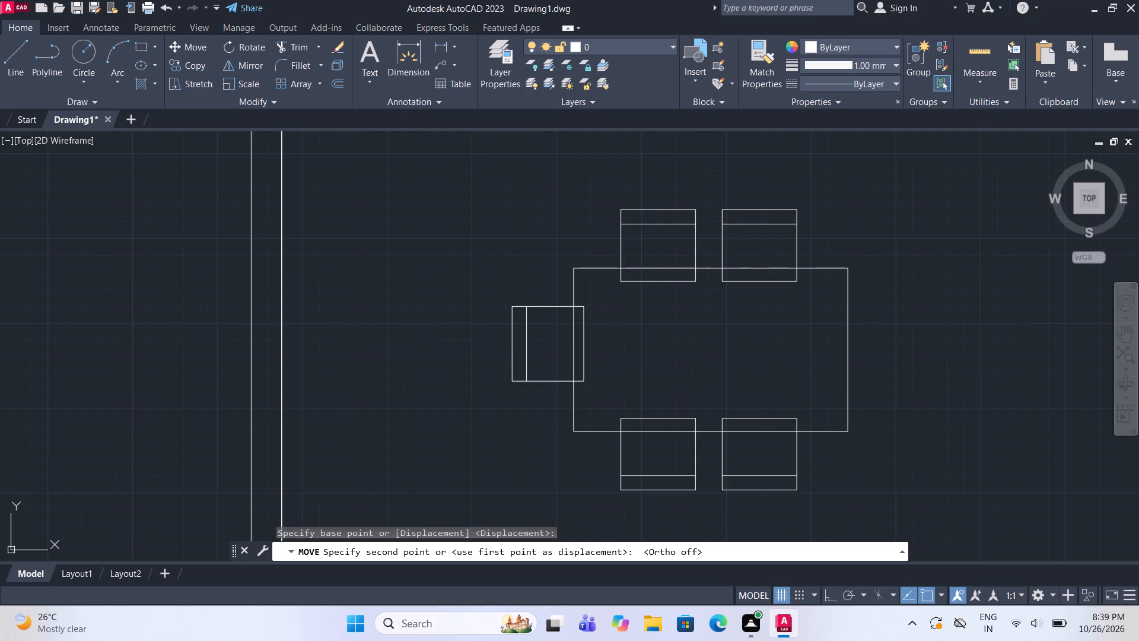
scroll(567, 298, "up", 1)
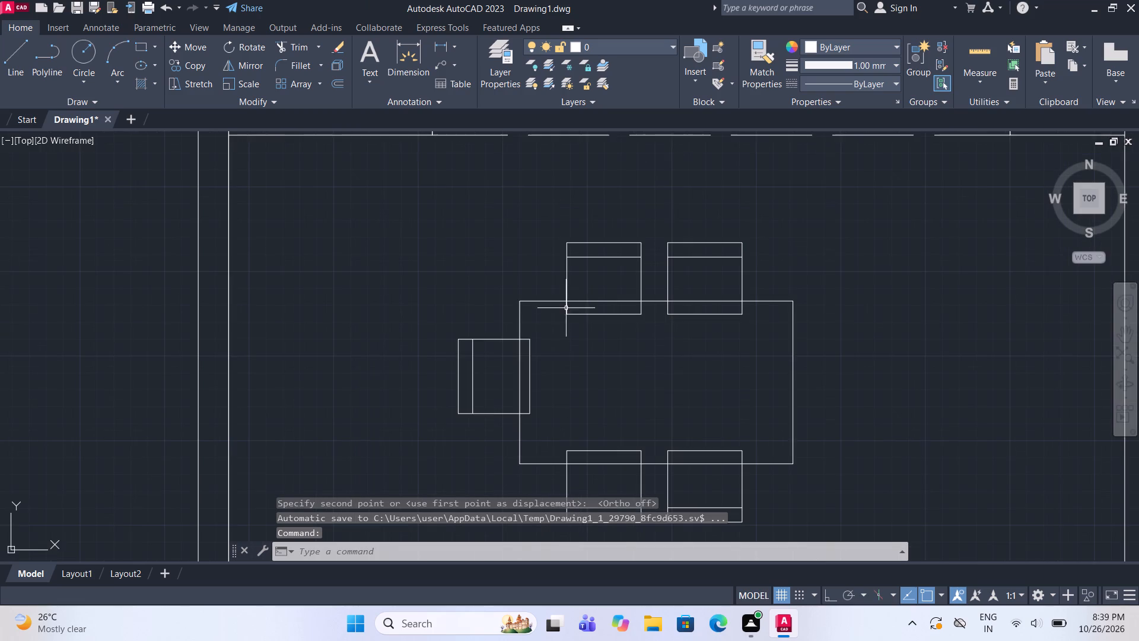
left_click(488, 424)
left_click(465, 298)
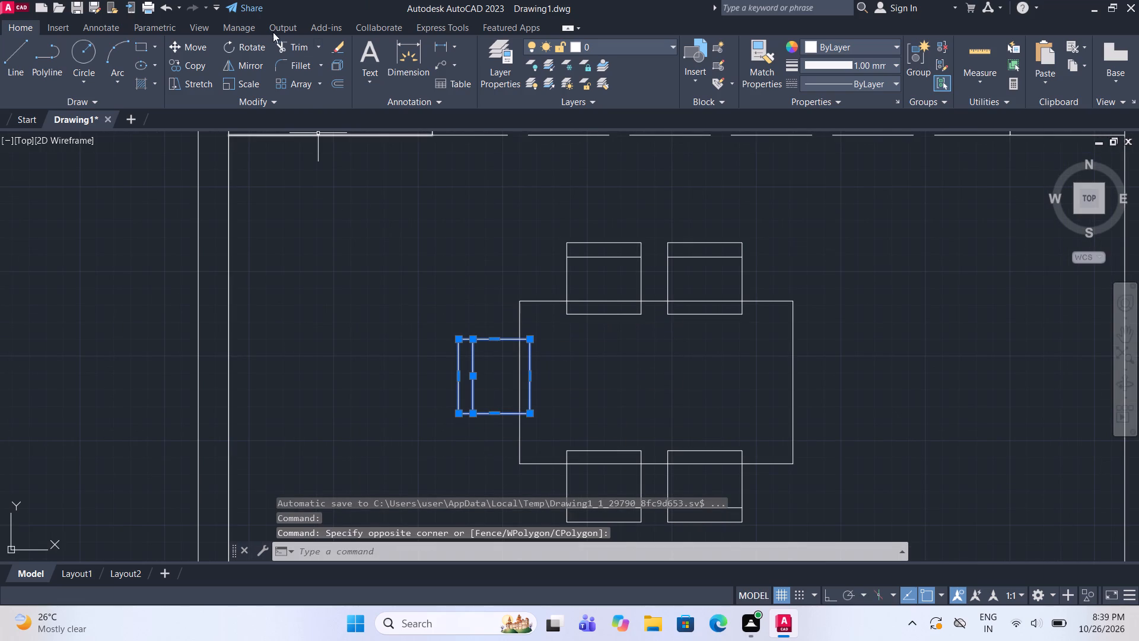
left_click(252, 69)
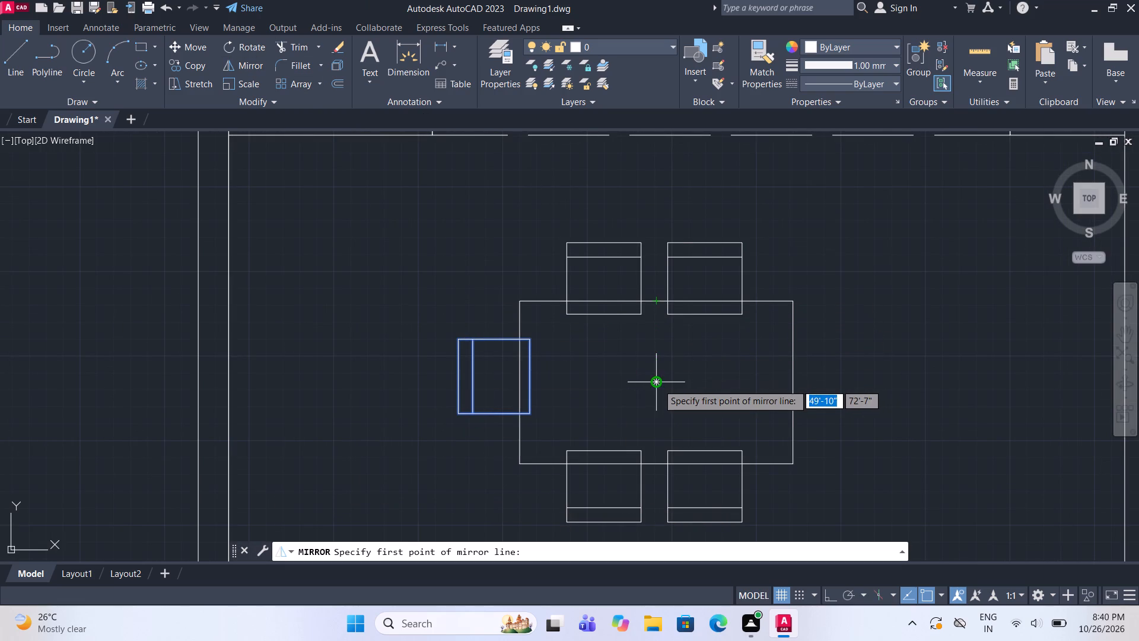
left_click(658, 384)
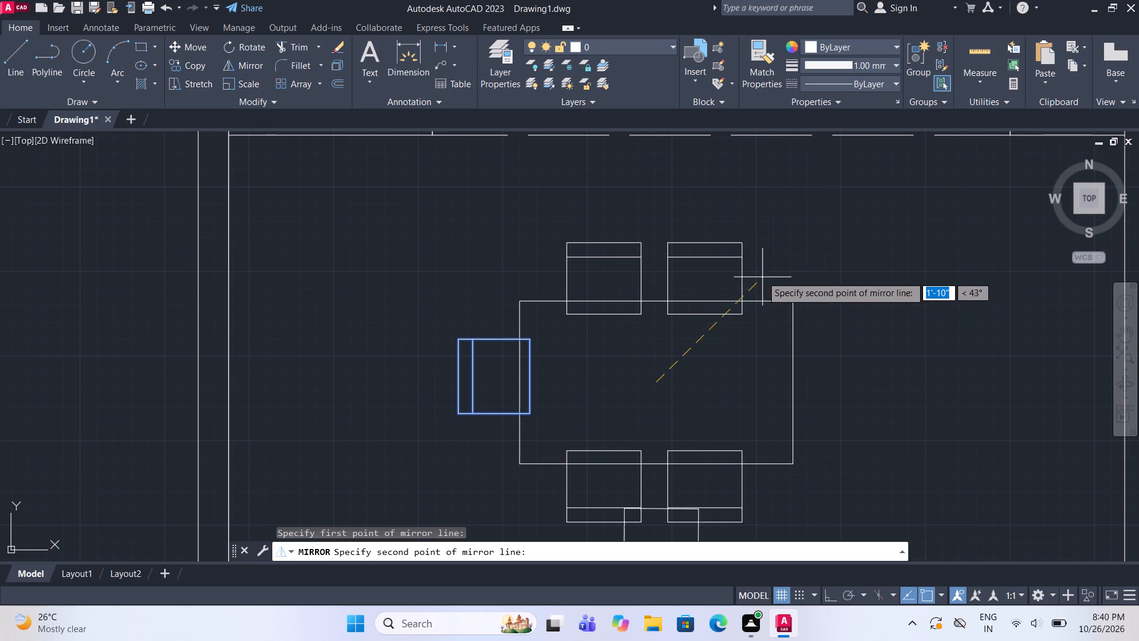
key("F8")
left_click(662, 183)
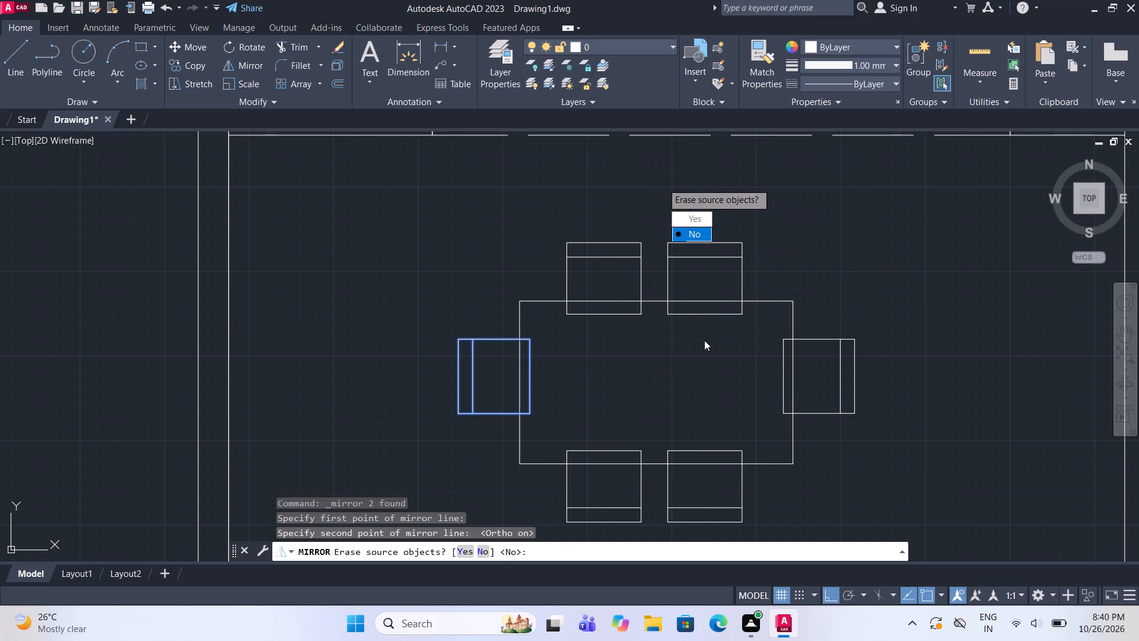
left_click_drag(696, 240, 662, 183)
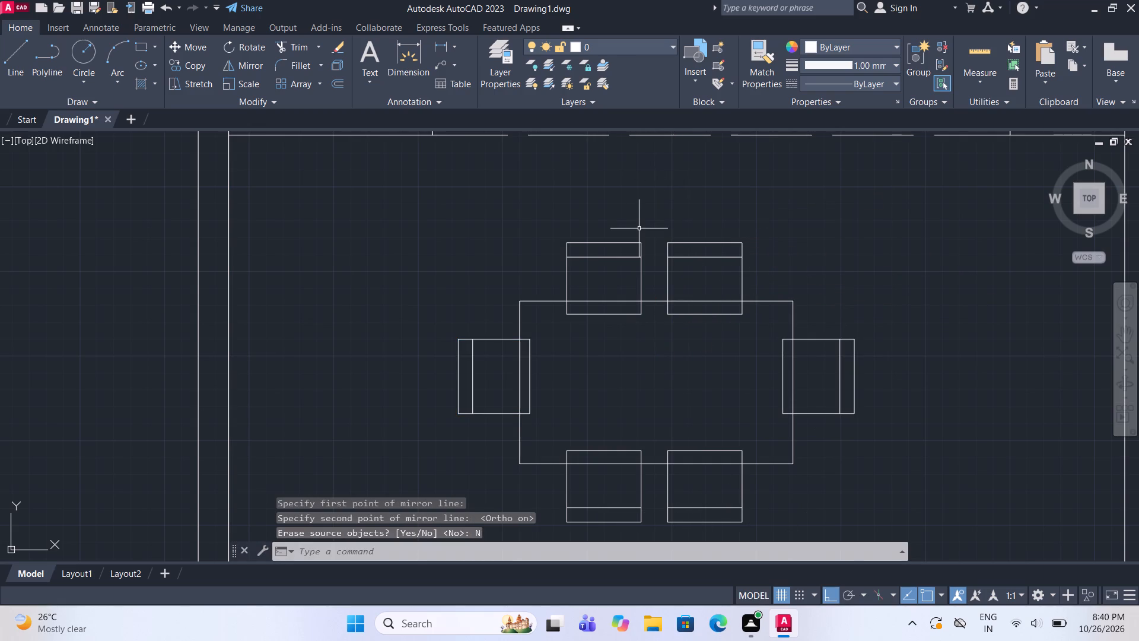
Draw a vertical line about 5'9" long from the right end of the dashed wall opening down to the wall below the table.
scroll(639, 229, "down", 2)
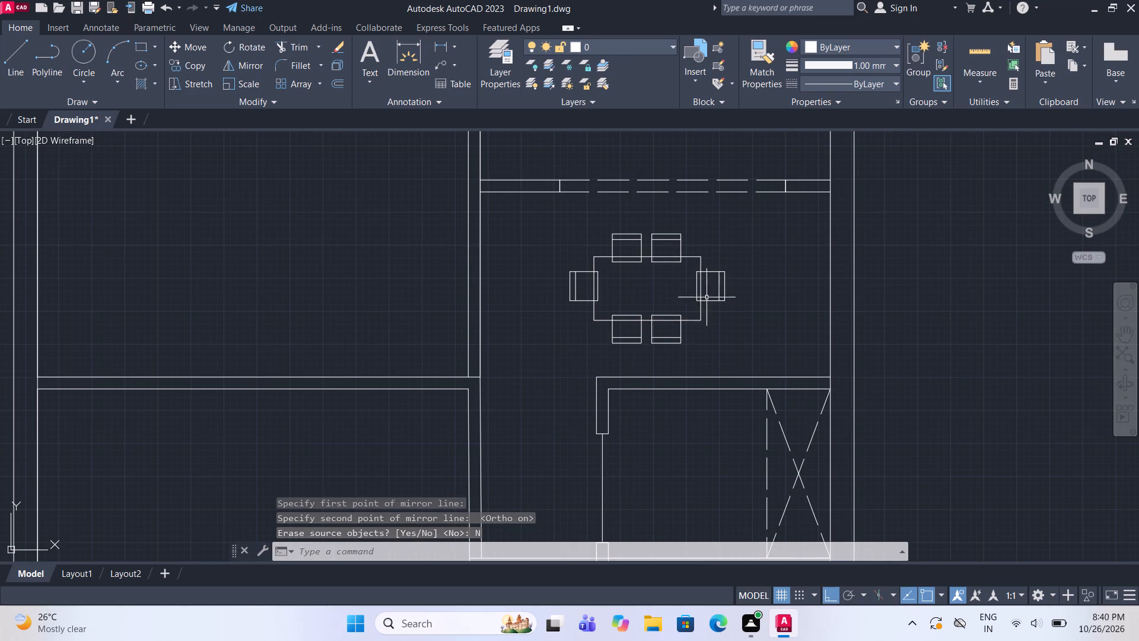
middle_click_drag(772, 306, 693, 330)
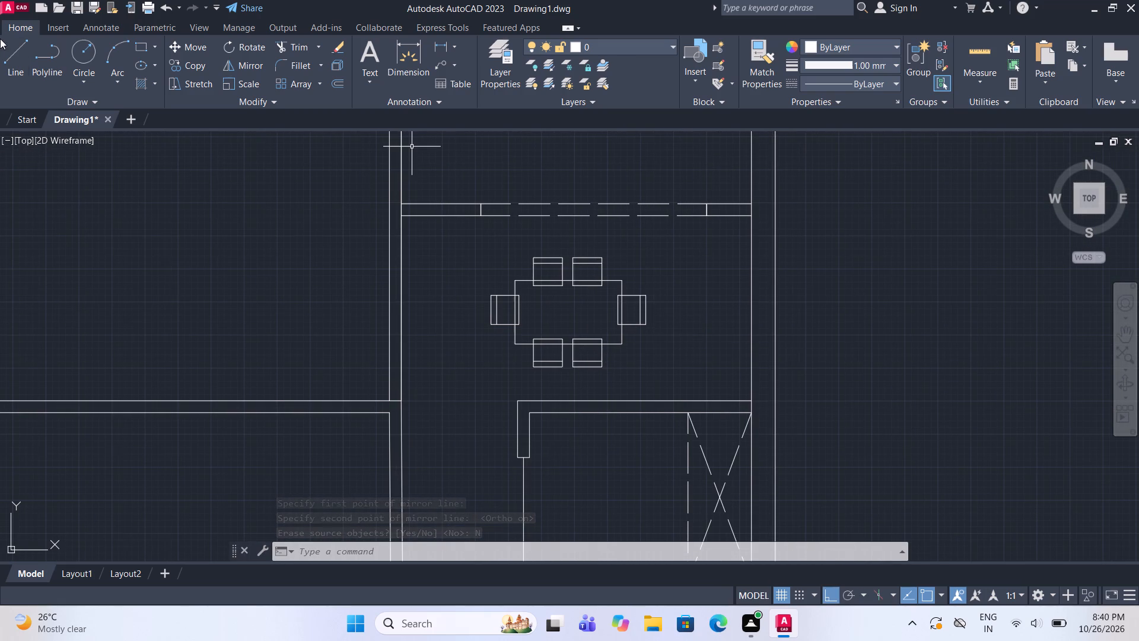
left_click(22, 62)
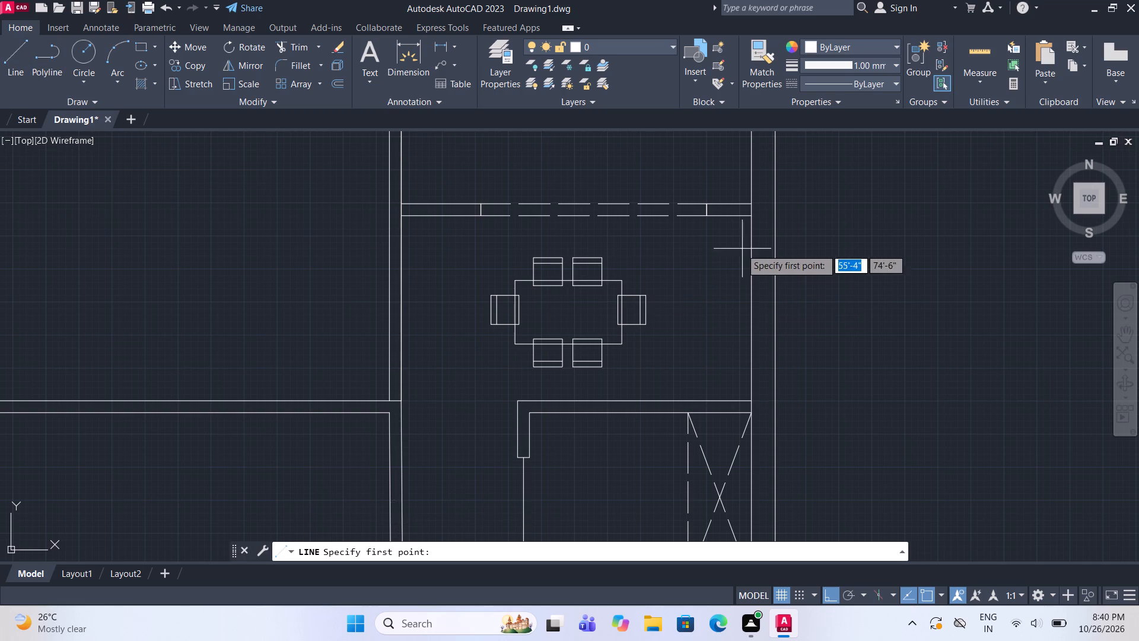
left_click(709, 220)
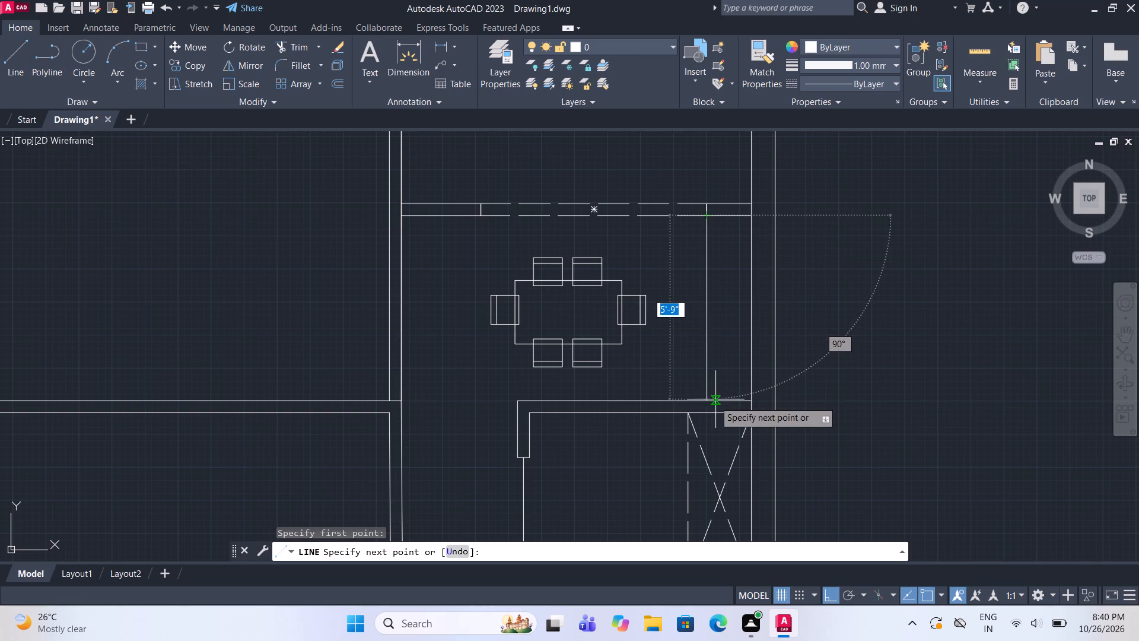
left_click(707, 402)
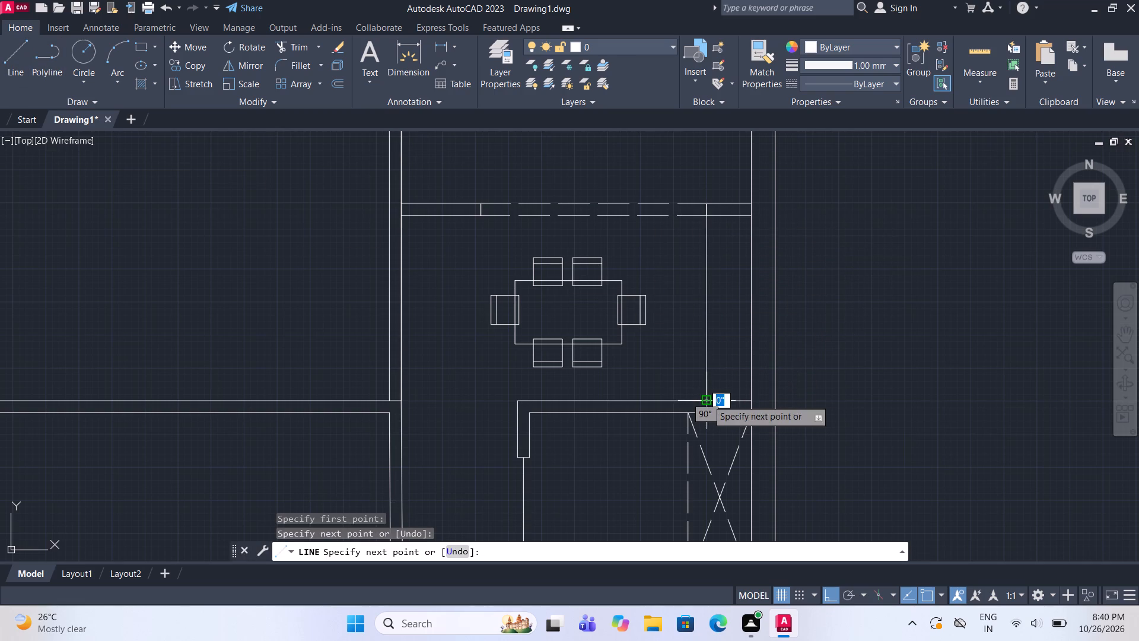
key("space")
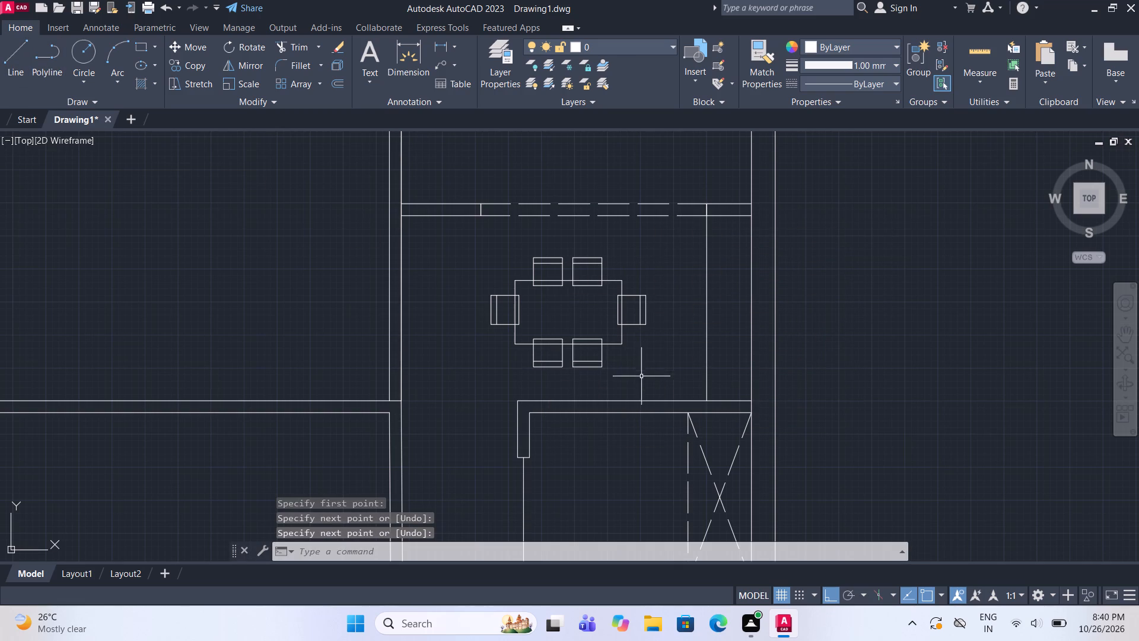
Move the dining table with its six chairs about 1'2" to the right within the dining space.
left_click(673, 369)
left_click(469, 243)
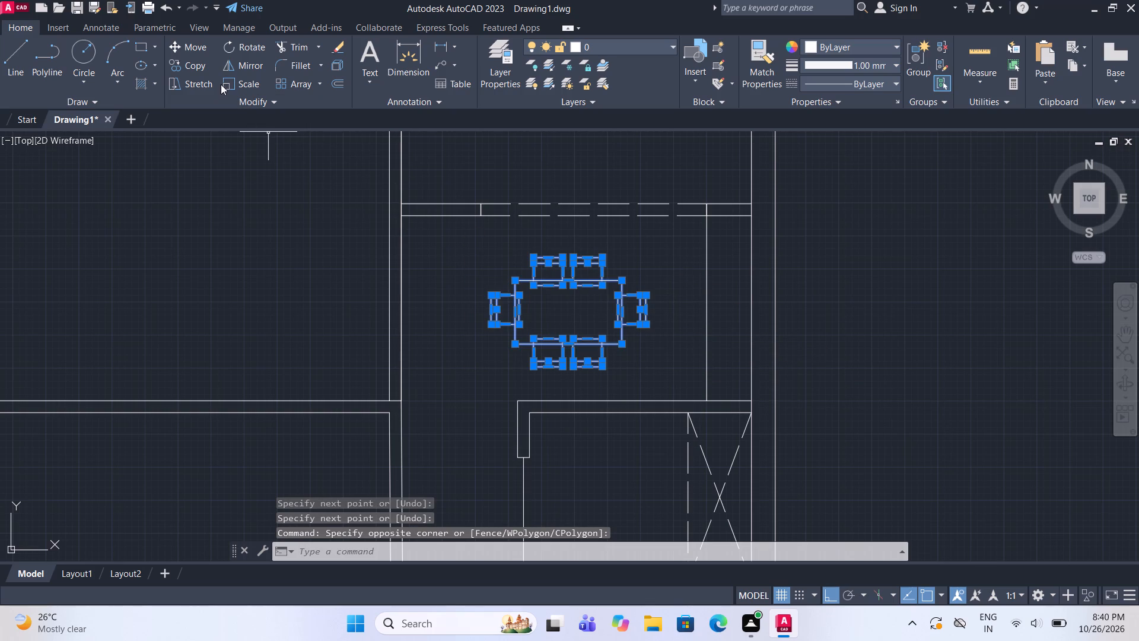
left_click(199, 47)
left_click(561, 318)
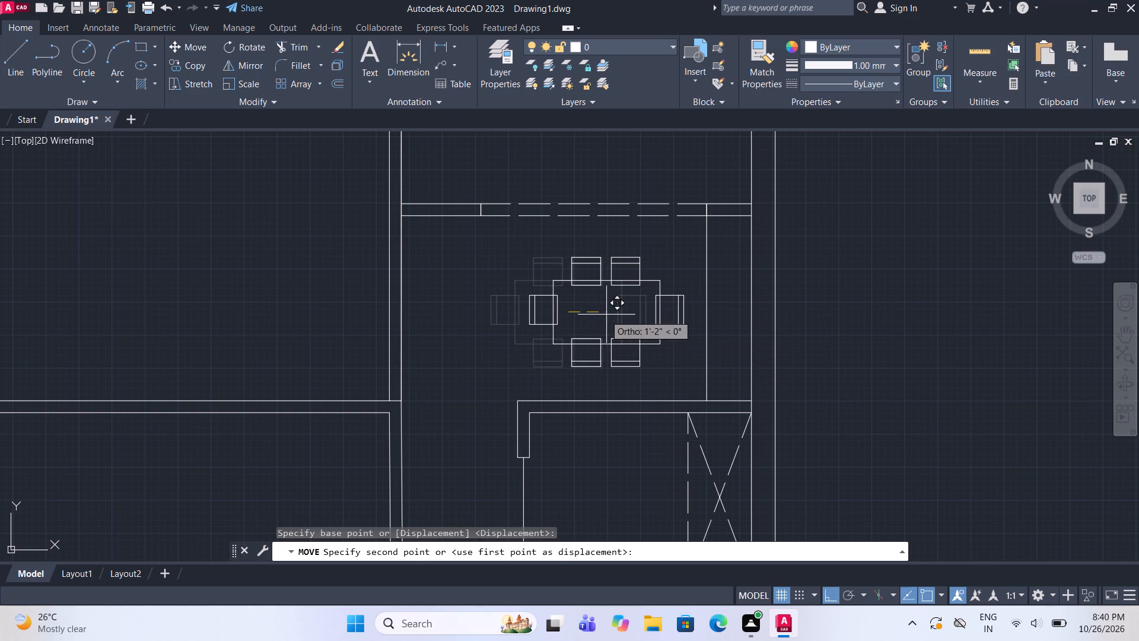
left_click(606, 315)
Close the passage wall's gap at the partition junction with a short vertical line, and trim the partition lines crossing the passage and the stub wall.
scroll(635, 213, "down", 1)
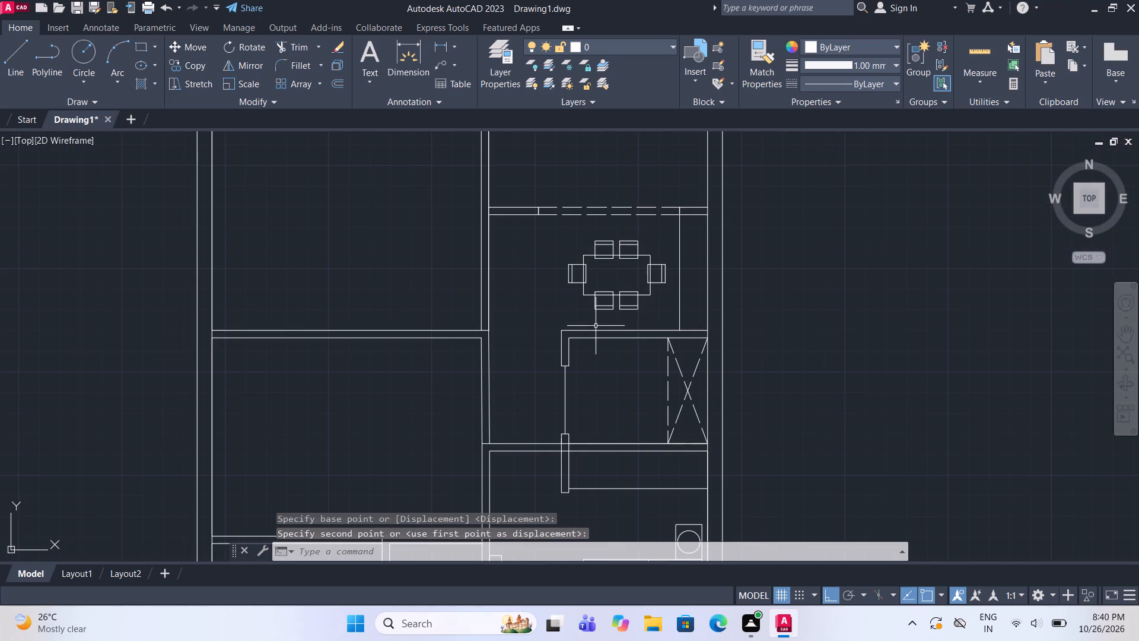
middle_click_drag(596, 326, 637, 257)
scroll(597, 381, "up", 2)
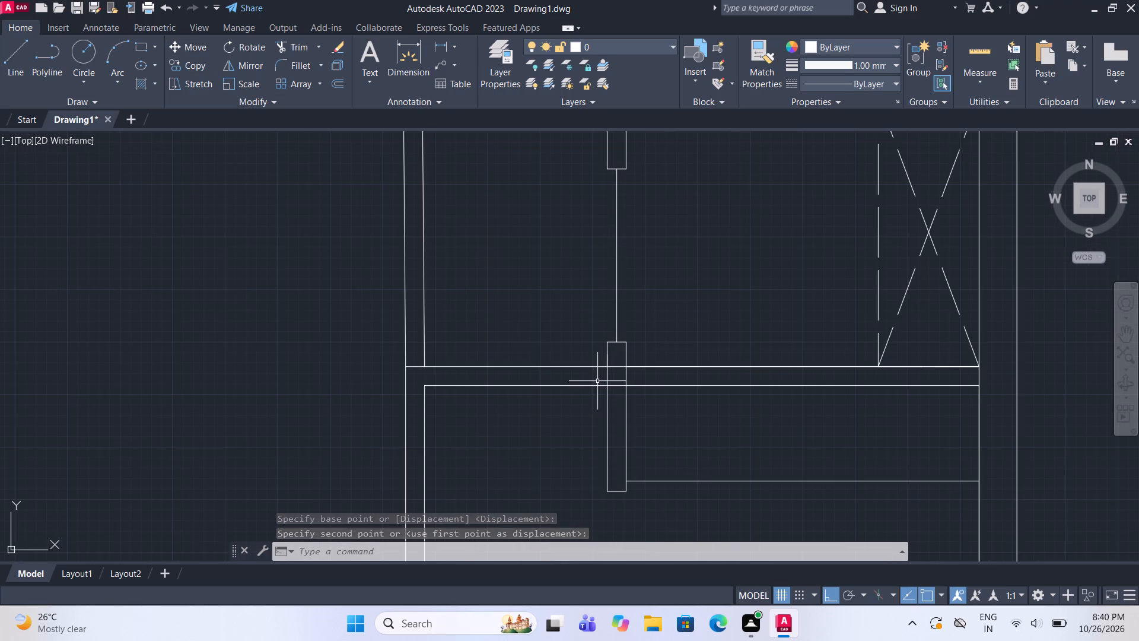
left_click(7, 55)
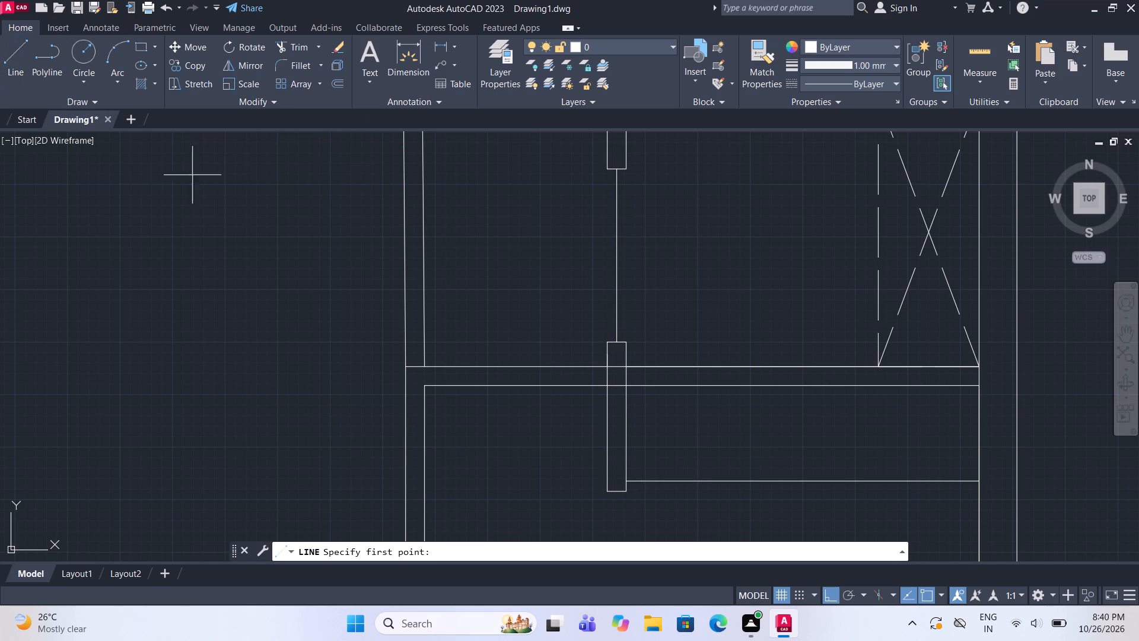
left_click(429, 389)
left_click(424, 338)
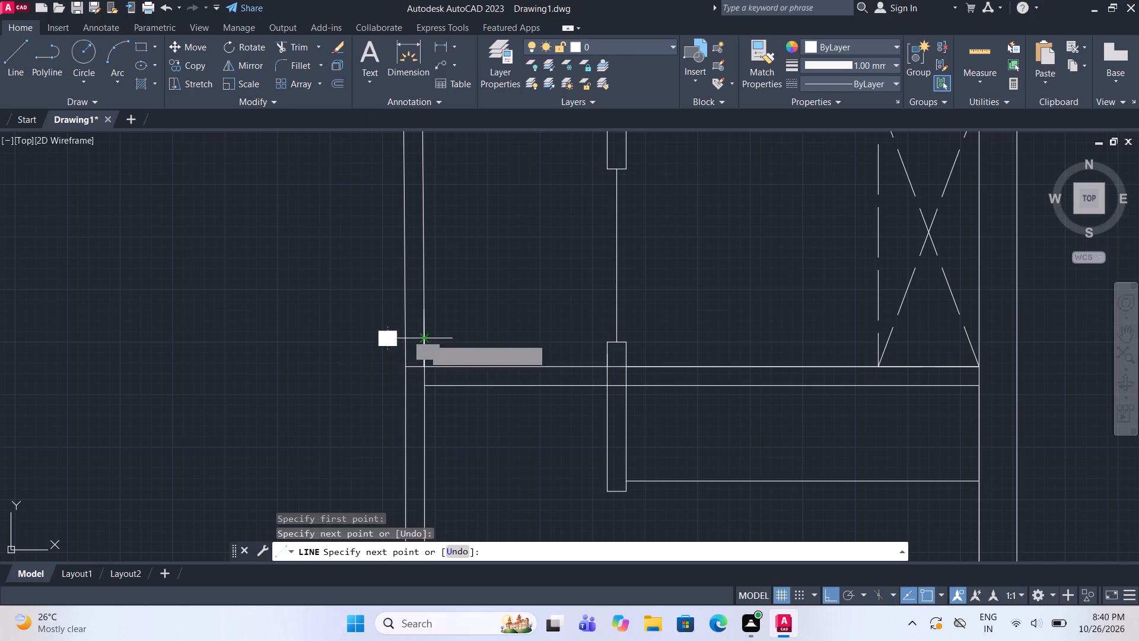
left_click(295, 43)
left_click_drag(499, 356, 512, 446)
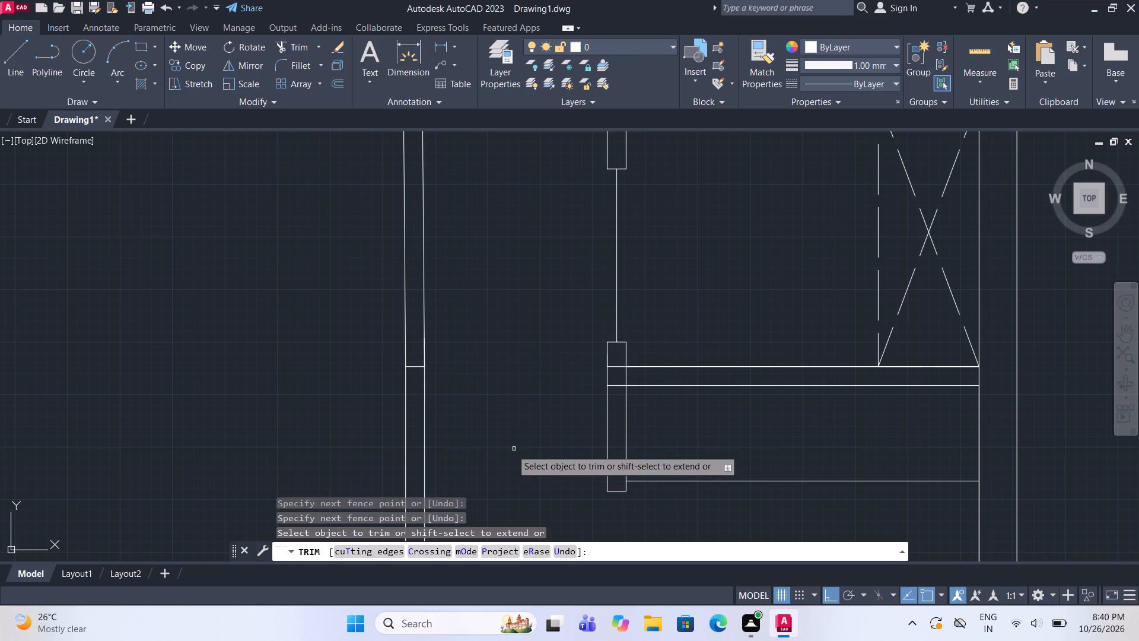
scroll(623, 404, "up", 1)
left_click_drag(615, 332, 615, 425)
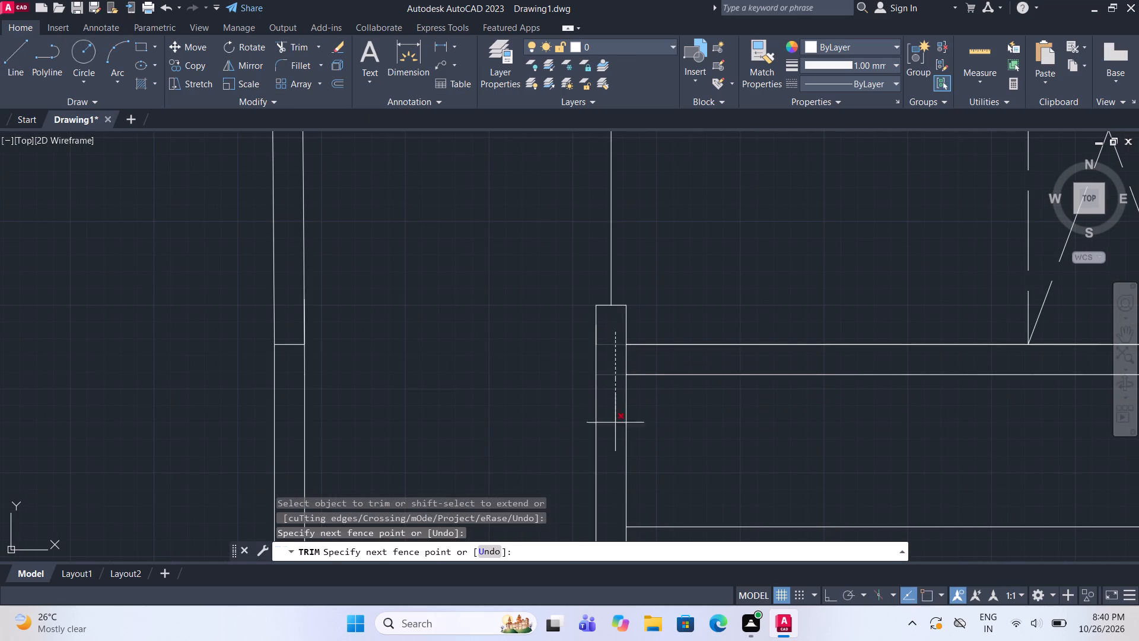
left_click_drag(615, 425, 615, 426)
scroll(615, 424, "down", 2)
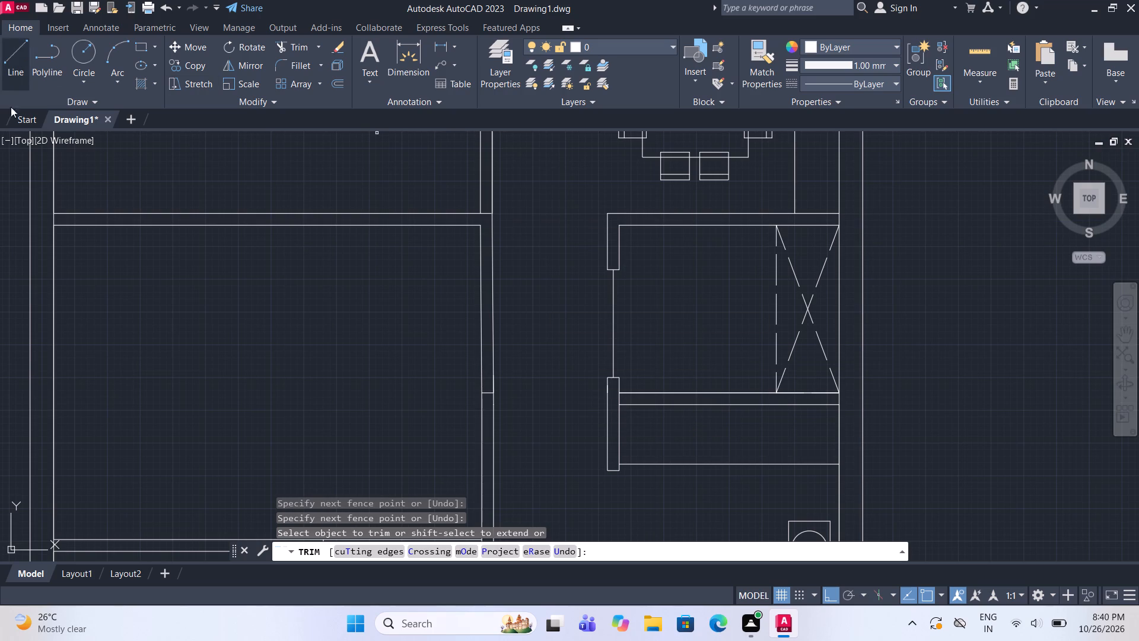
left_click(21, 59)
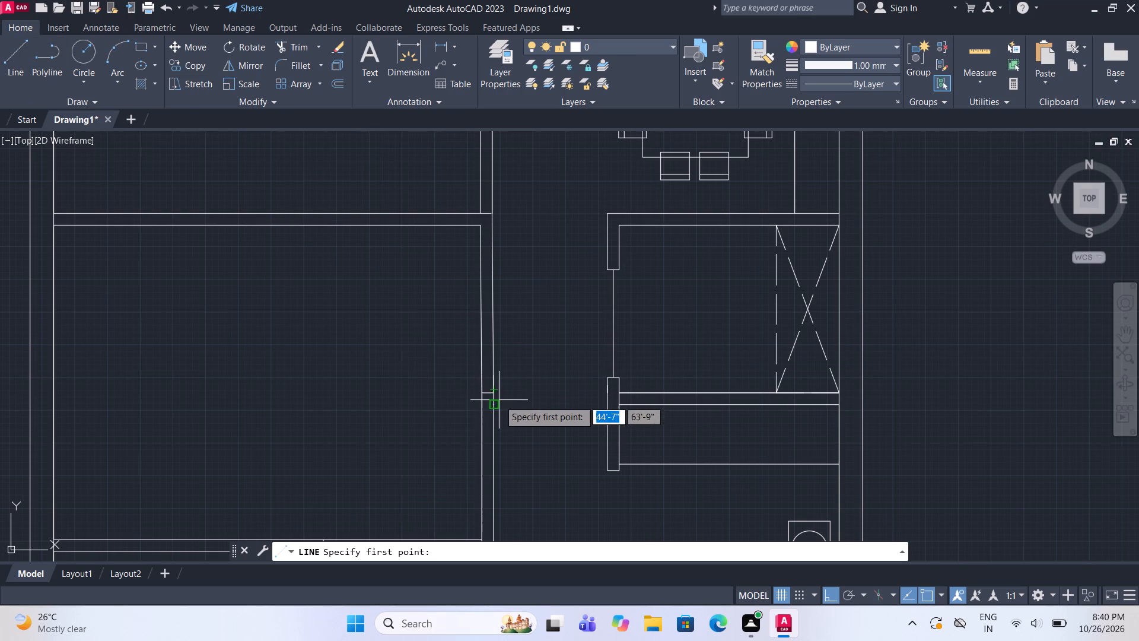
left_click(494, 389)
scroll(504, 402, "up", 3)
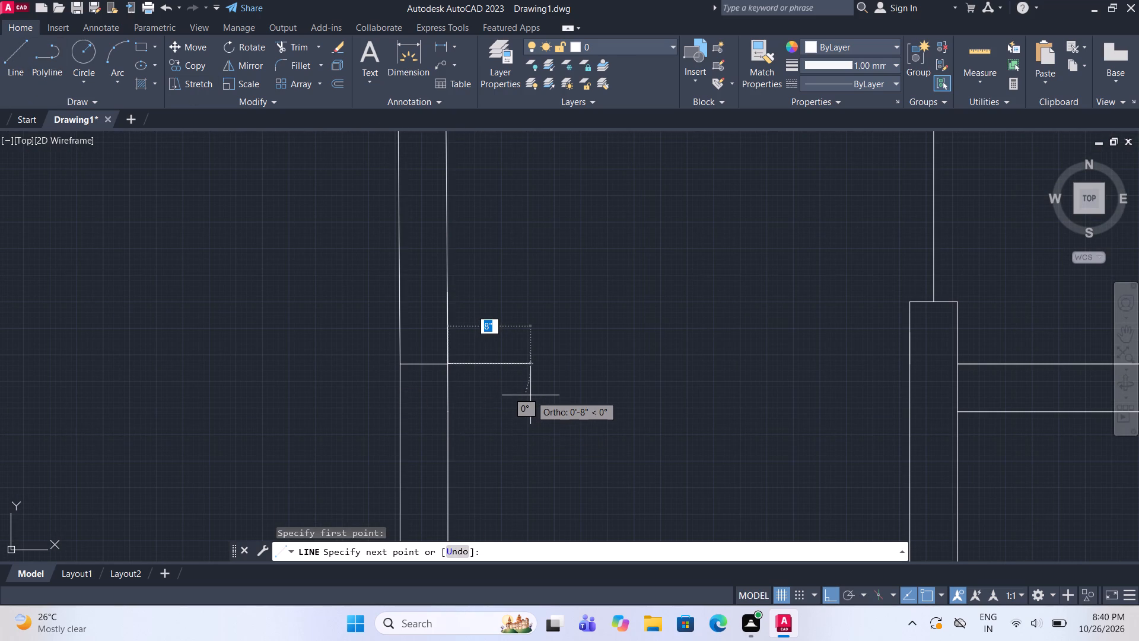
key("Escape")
Draw a wall nib projecting about 8" from the passage's left wall, aligned with the partition across the passage.
left_click(18, 35)
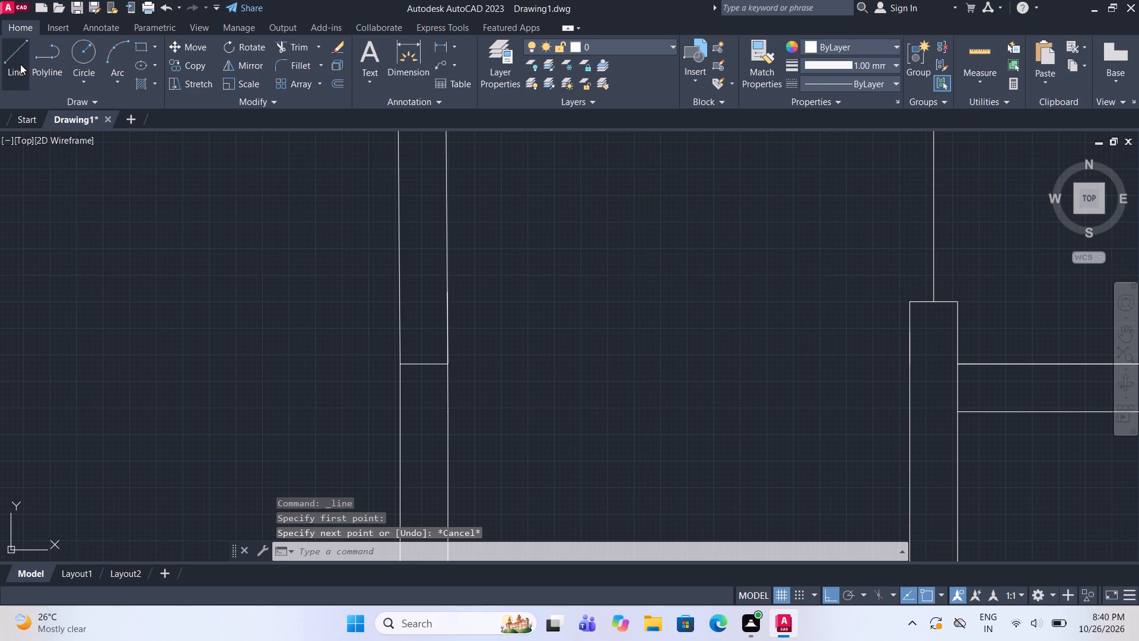
left_click(20, 64)
left_click(450, 360)
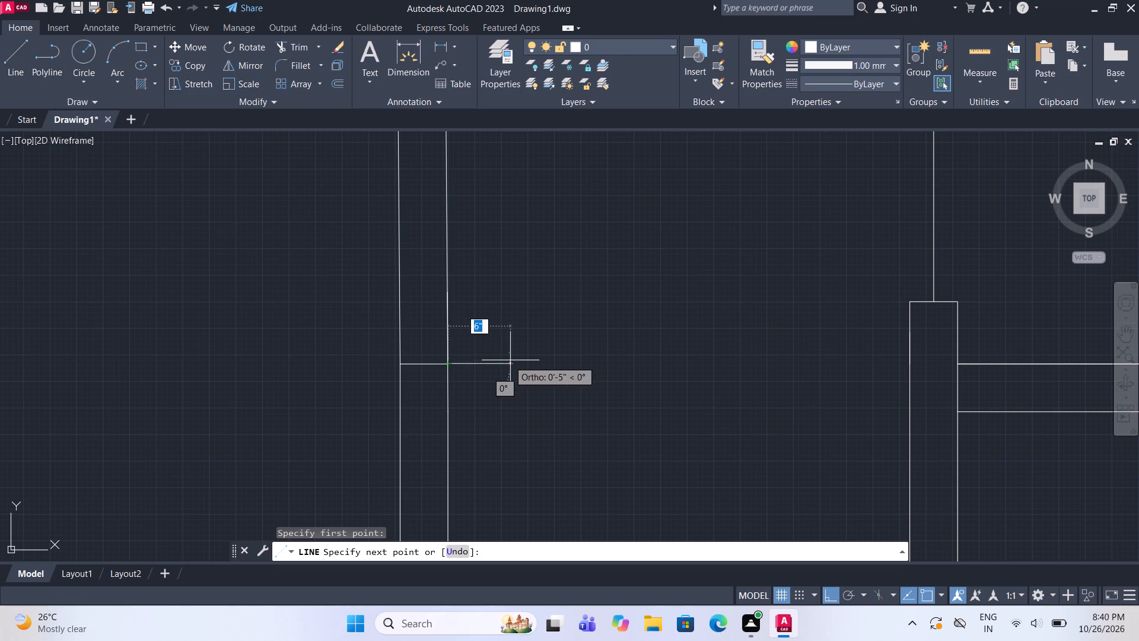
left_click(530, 364)
left_click(4, 52)
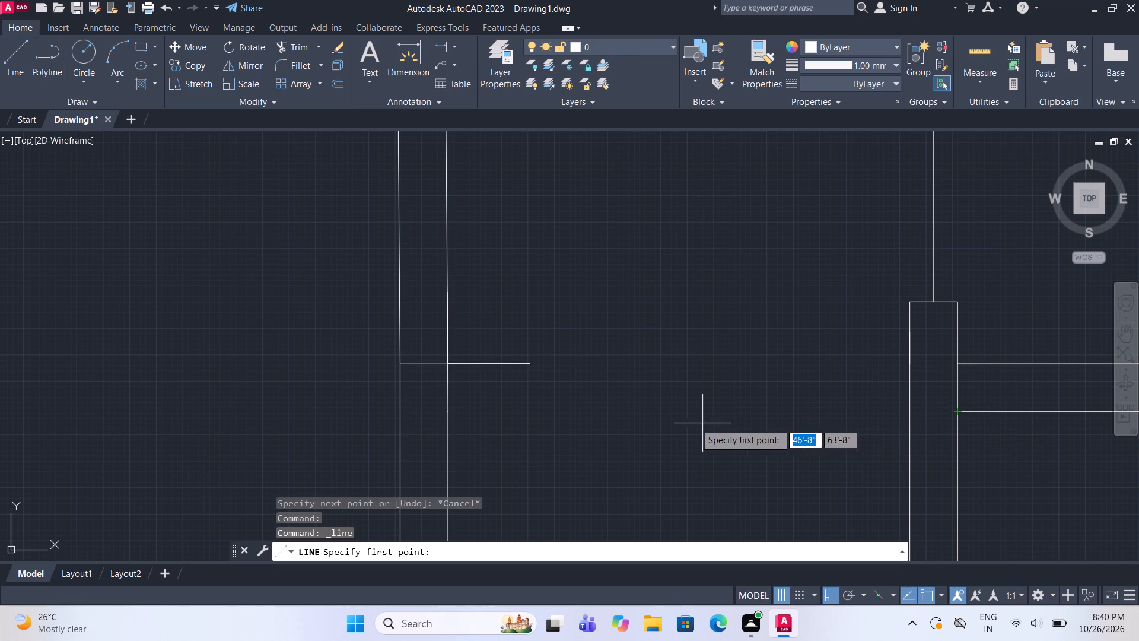
left_click(455, 415)
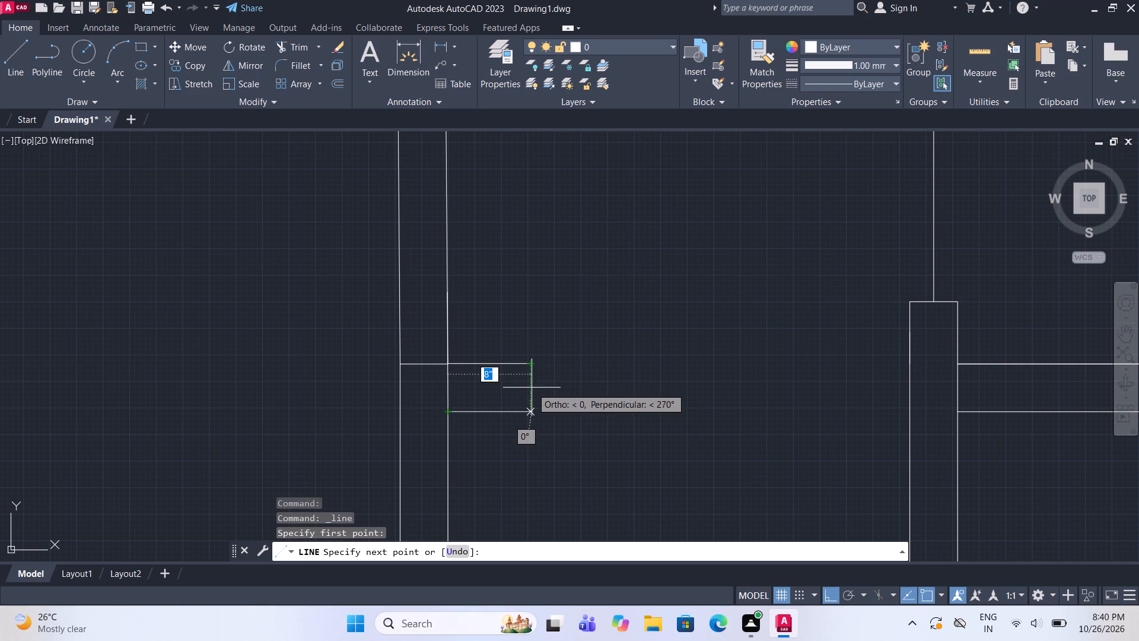
left_click(532, 388)
left_click(530, 365)
key("Escape")
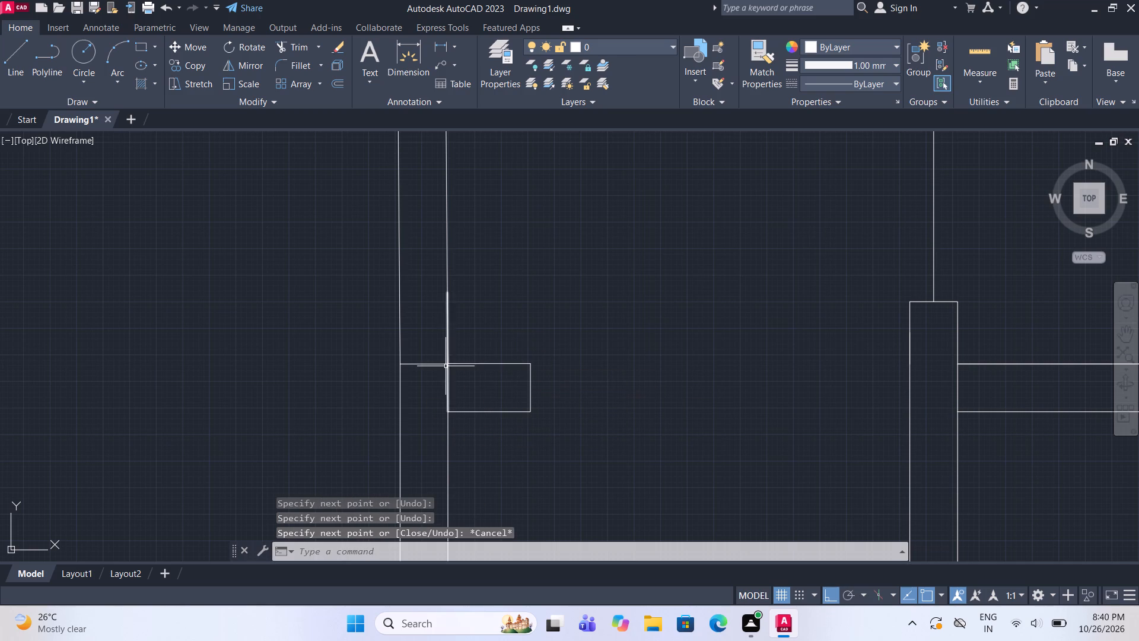
Delete the short leftover line crossing the passage's left wall beside the new nib.
left_click(446, 366)
key("Escape")
left_click(439, 364)
key("Delete")
Draw a horizontal line across the passage opening from the middle of the nib's end to the stub wall.
scroll(444, 370, "down", 3)
middle_click_drag(539, 410, 615, 401)
scroll(606, 388, "up", 1)
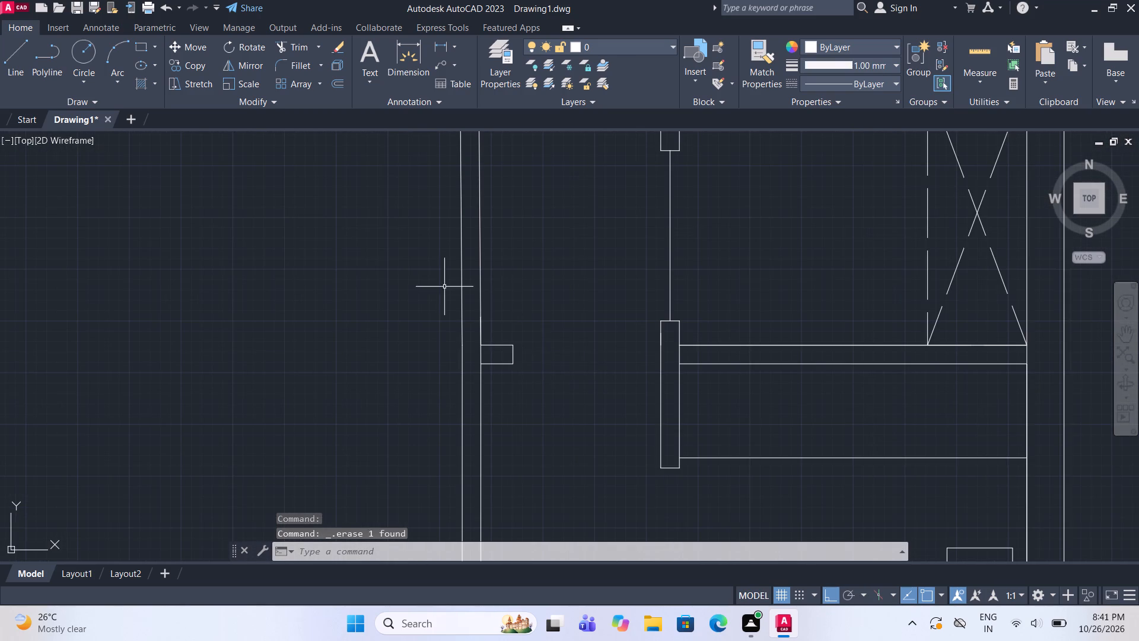
left_click(9, 61)
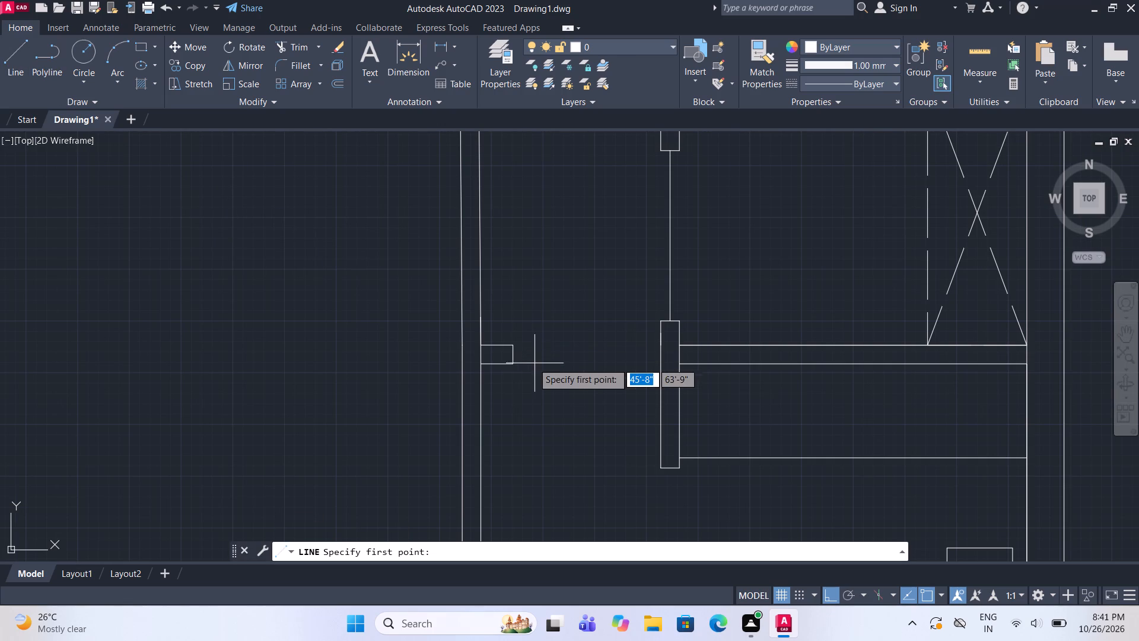
left_click(513, 356)
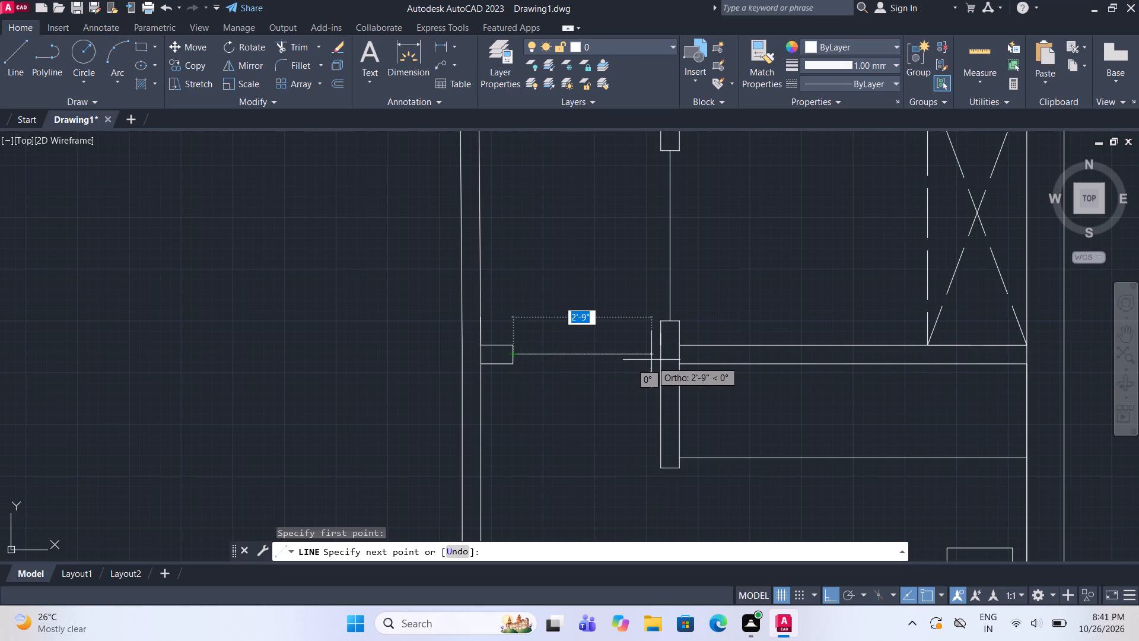
double_click(658, 356)
key("Escape")
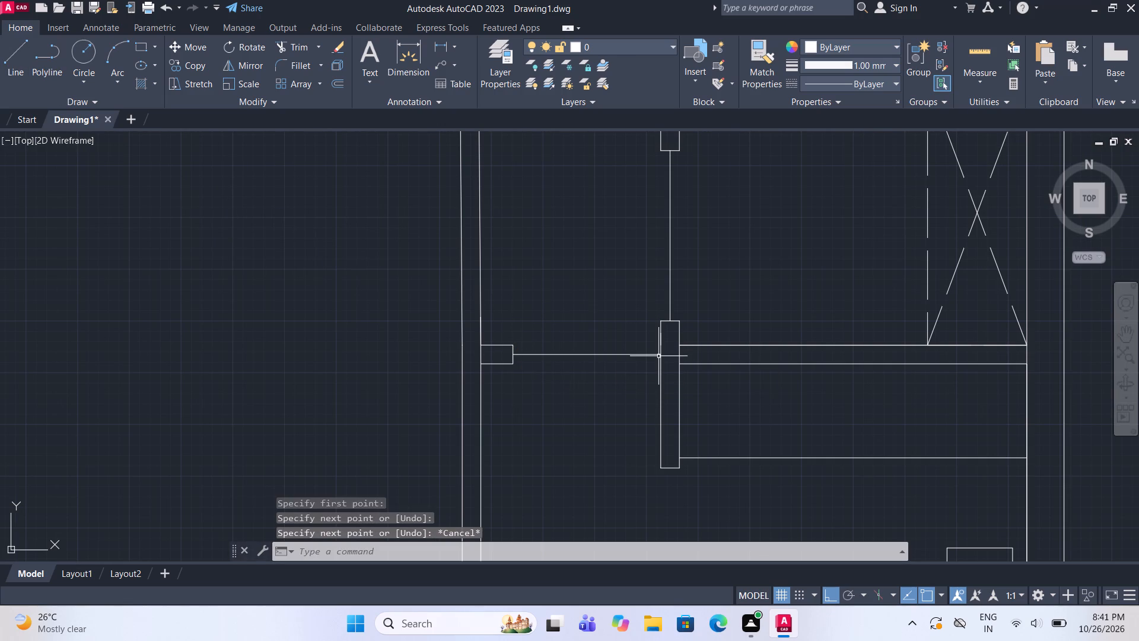
Draw a line across the passage from the upper stub wall below the dining table to the passage's left wall.
scroll(638, 412, "down", 1)
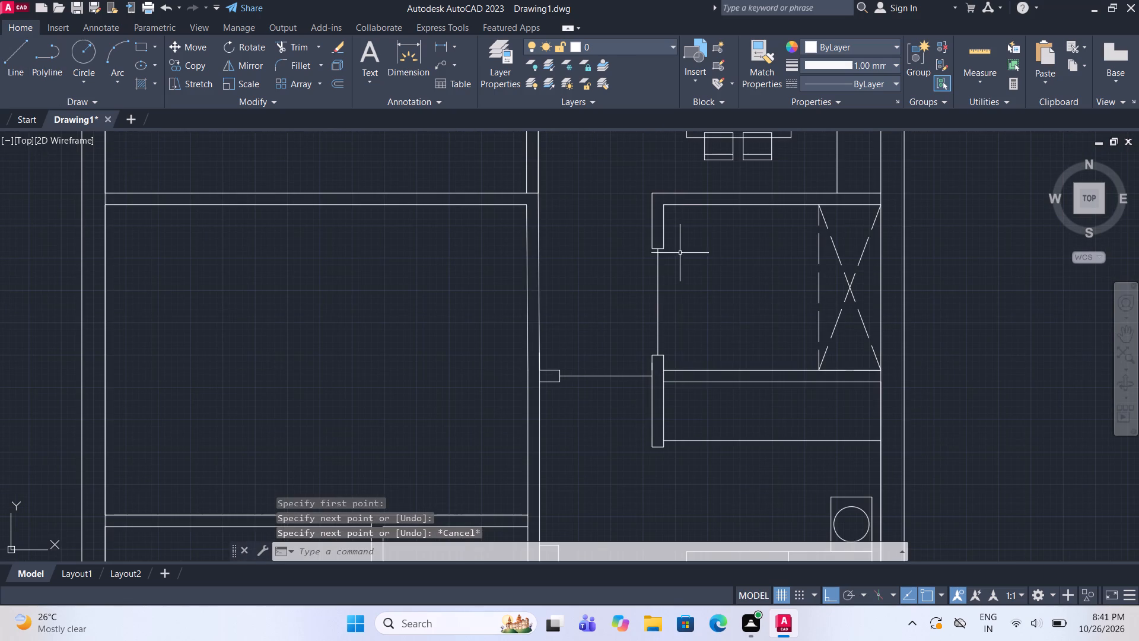
middle_click_drag(673, 227, 674, 277)
left_click(9, 59)
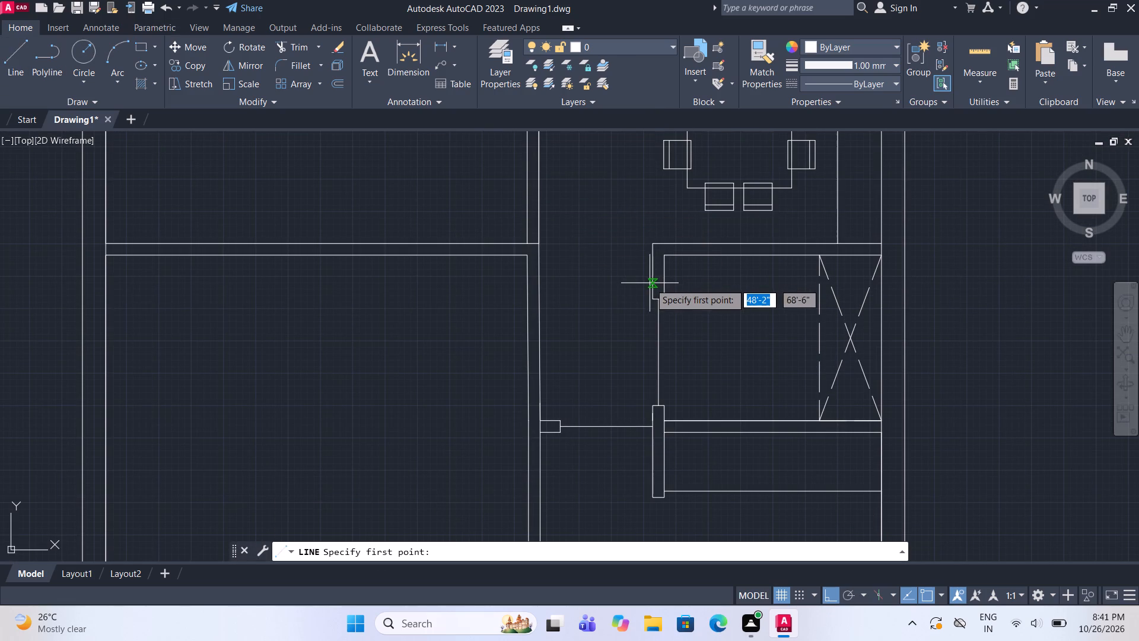
left_click(651, 283)
double_click(540, 284)
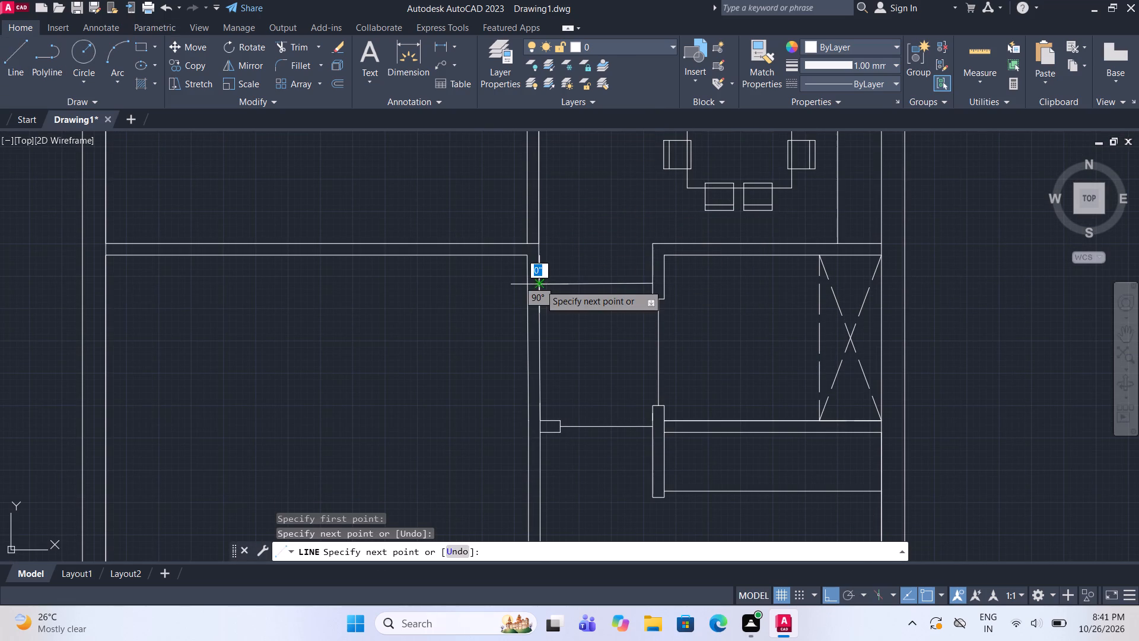
key("Escape")
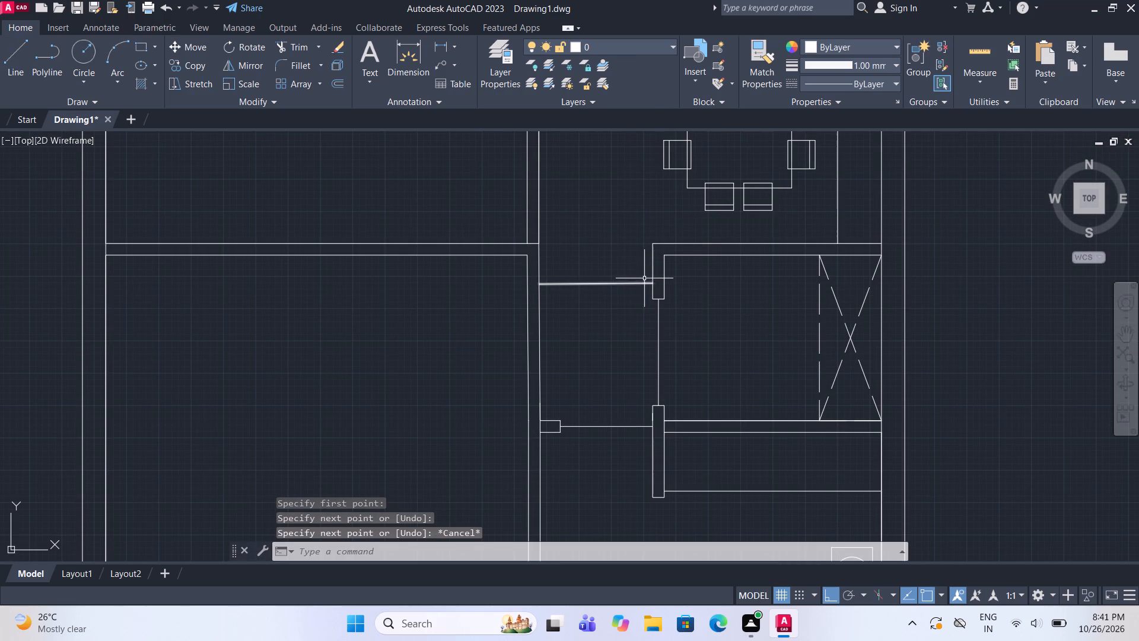
Draw a stepped line in the lower-left room from the bottom wall up, left below the partition, and up through the partition wall.
scroll(671, 264, "down", 2)
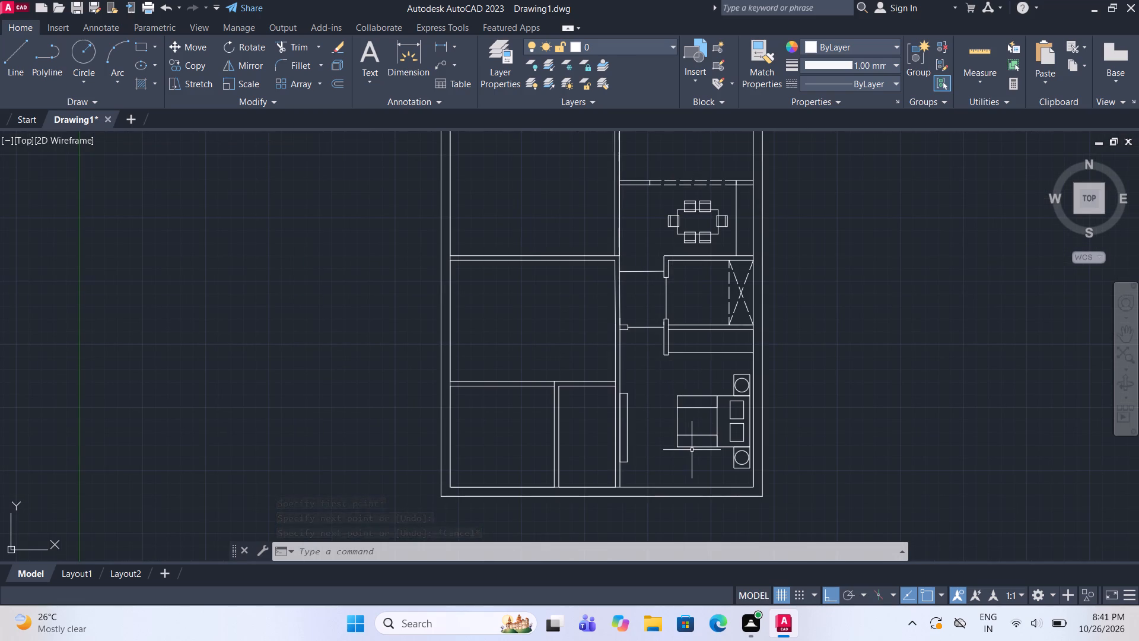
scroll(600, 440, "up", 2)
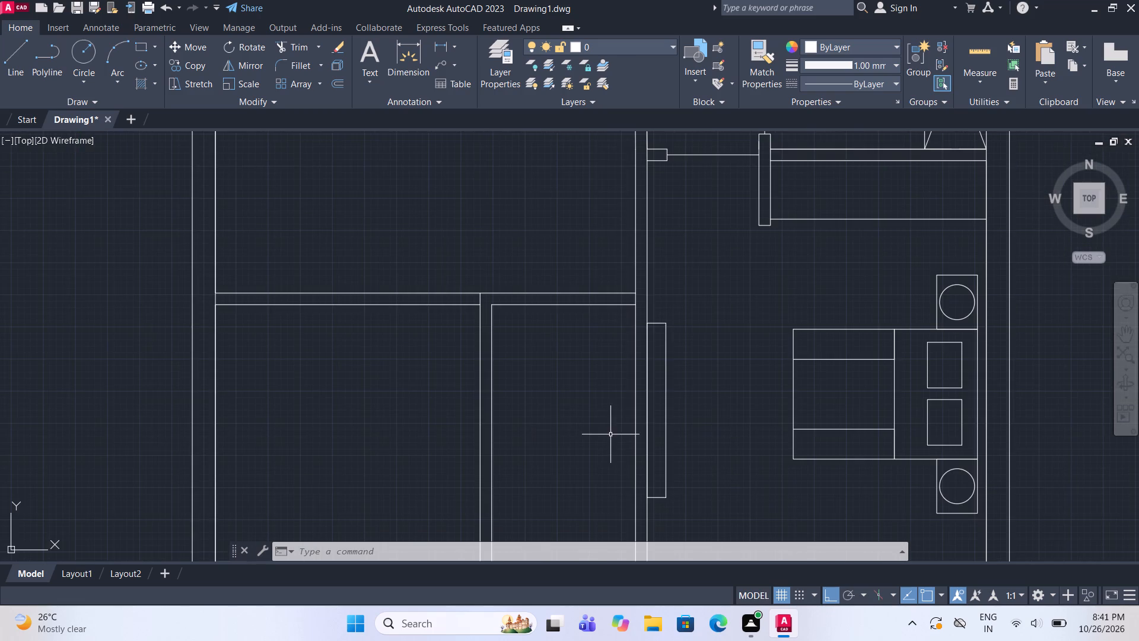
middle_click_drag(605, 430, 660, 340)
left_click(14, 59)
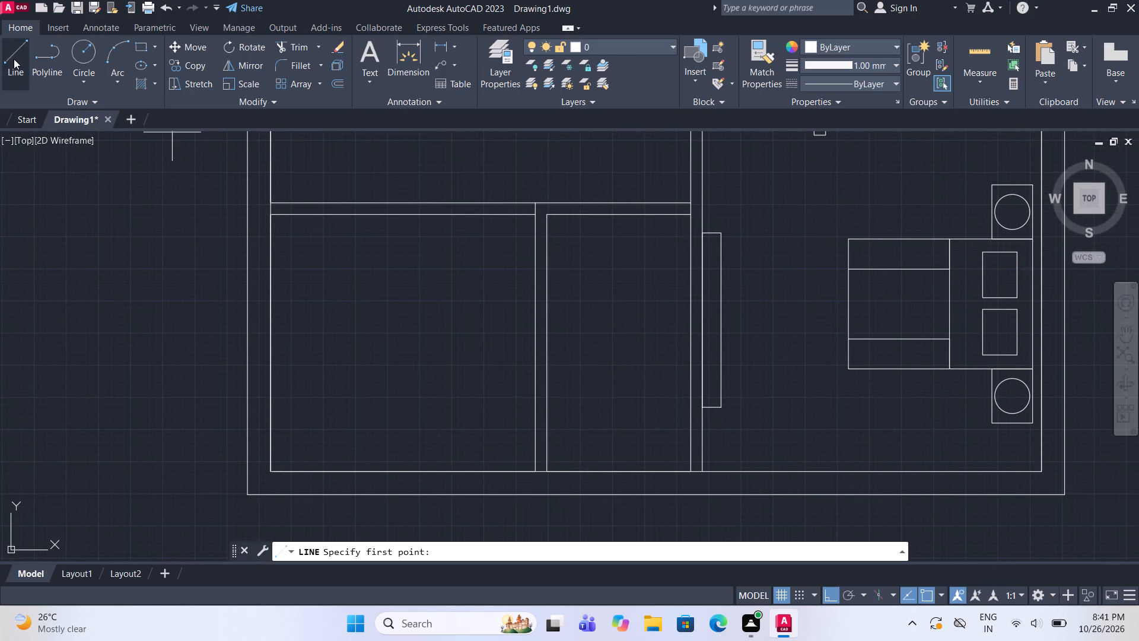
middle_click_drag(509, 490, 523, 500)
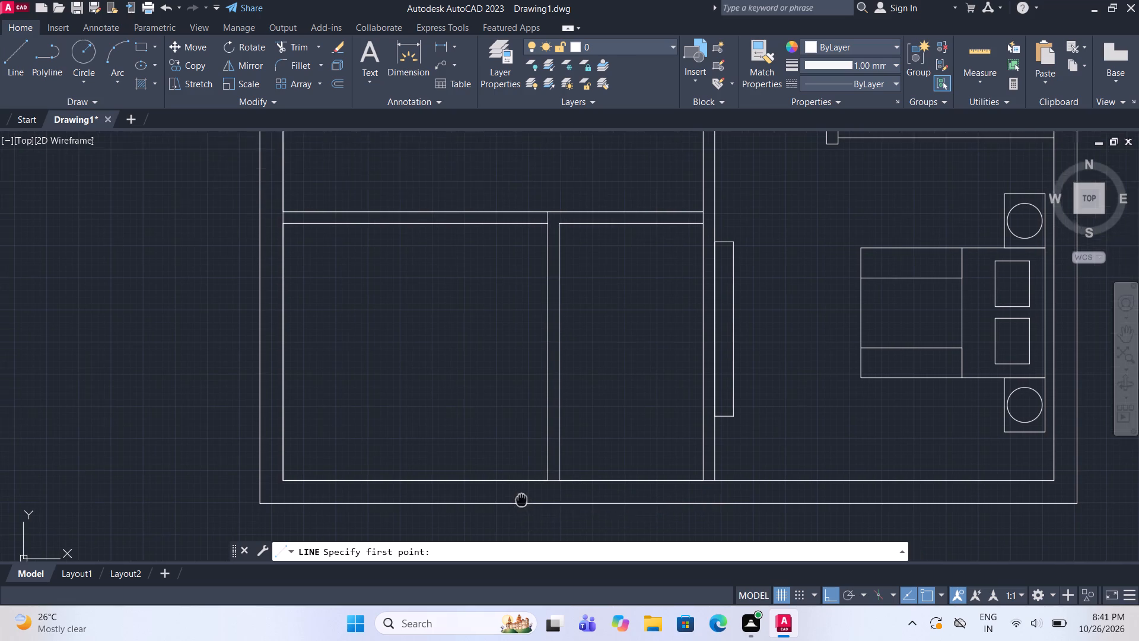
middle_click_drag(523, 500, 534, 508)
left_click(526, 487)
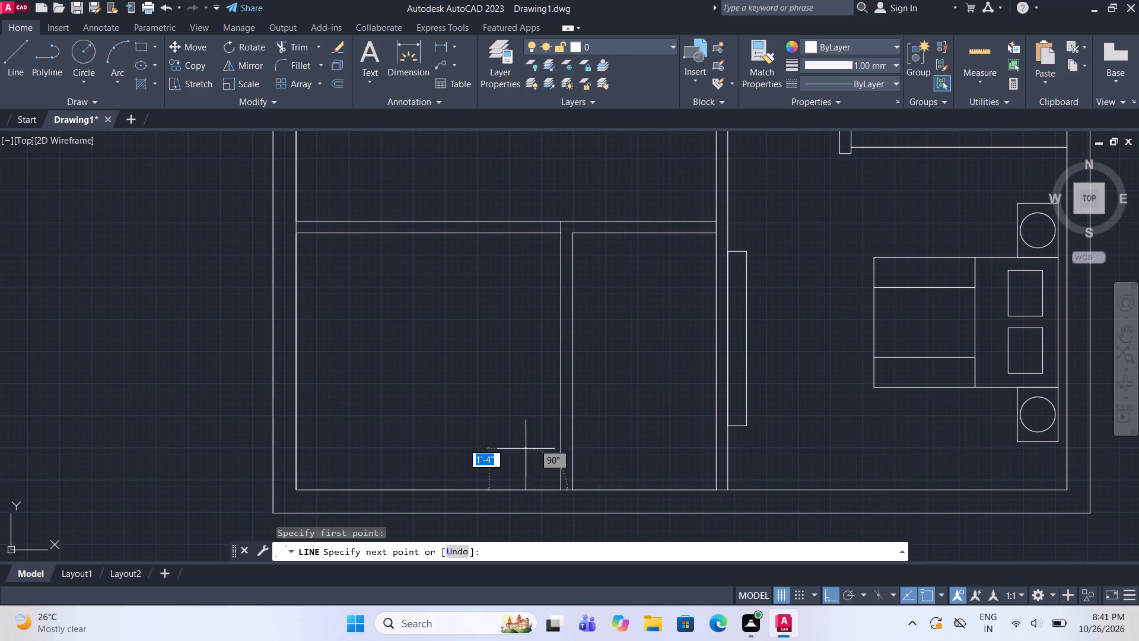
double_click(524, 267)
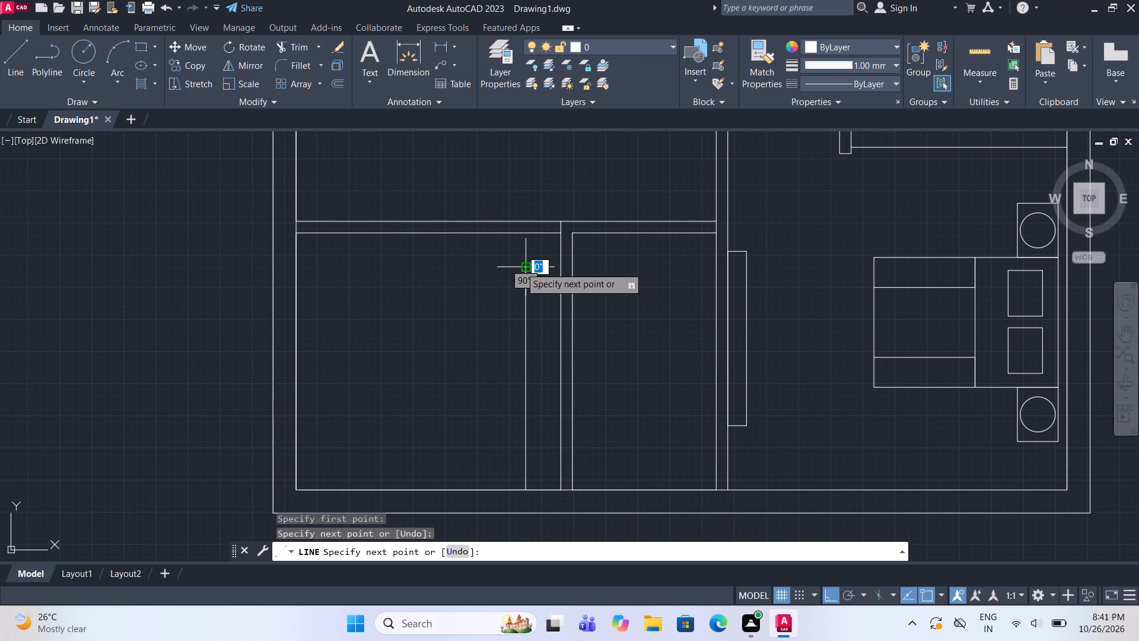
left_click(397, 268)
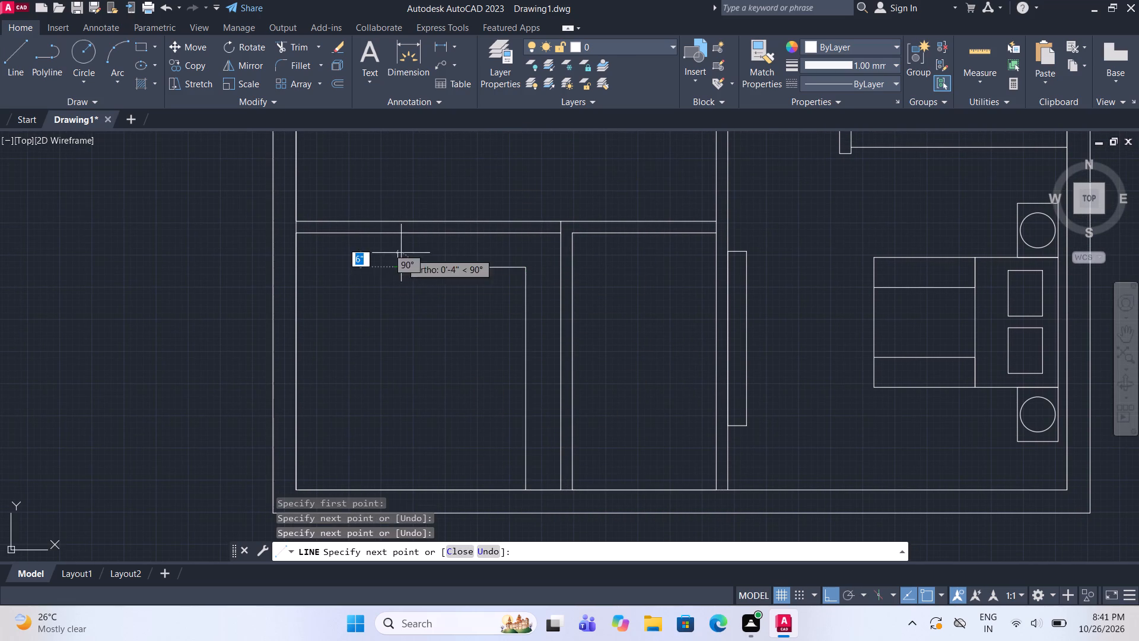
left_click(401, 236)
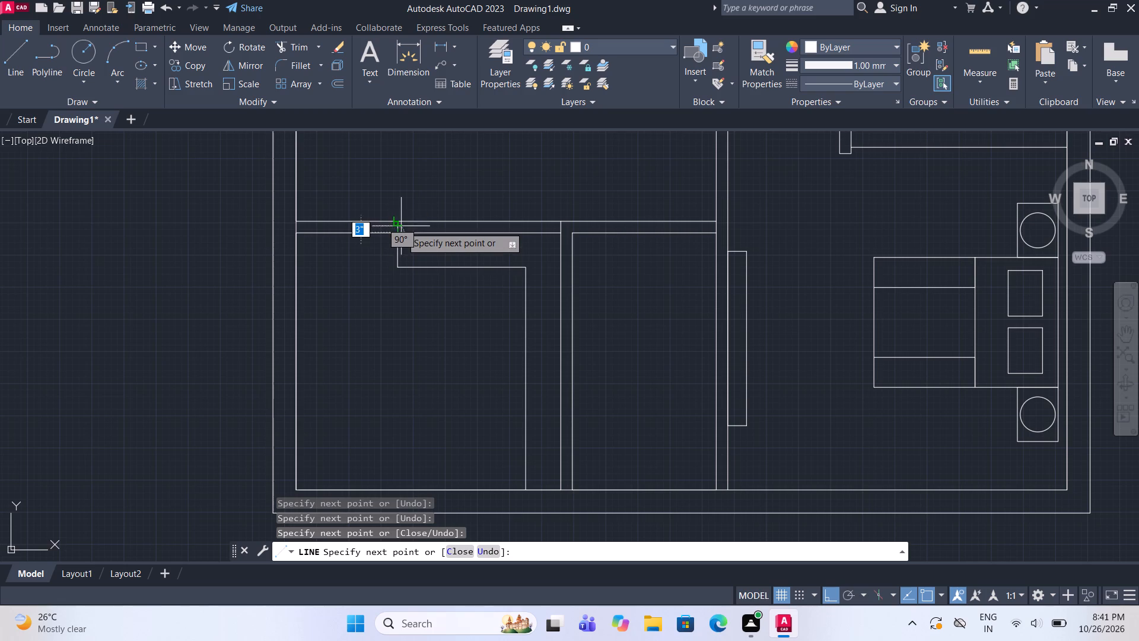
left_click(401, 223)
key("Escape")
Trim both partition wall lines between the stepped line and the outer left wall to open the lower-left room.
left_click(302, 40)
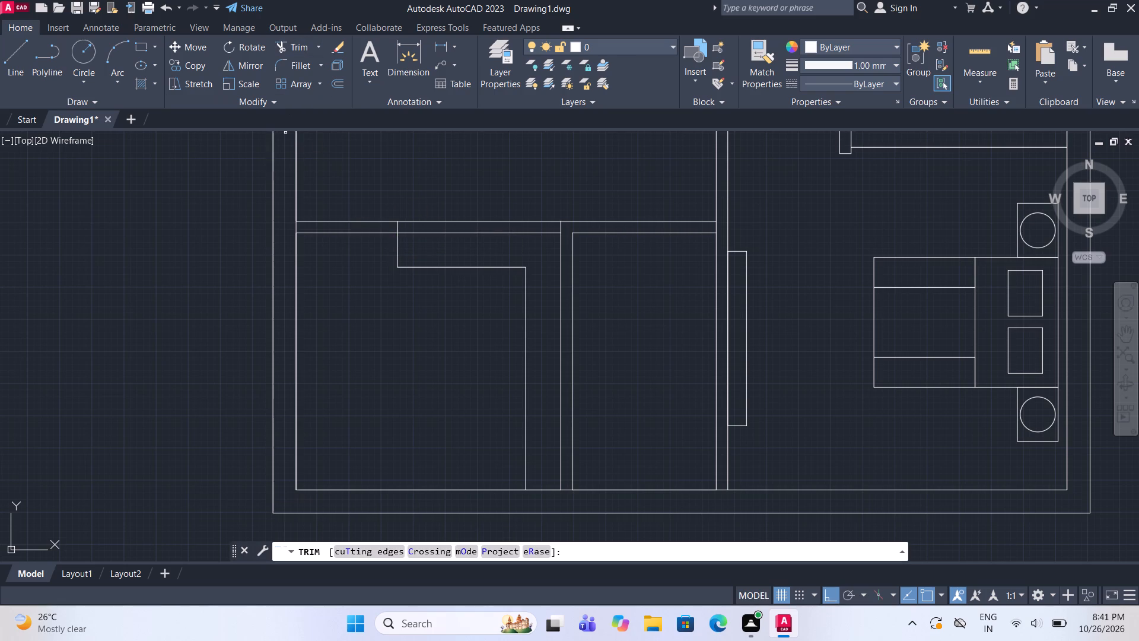
left_click_drag(323, 192, 345, 312)
key("Escape")
Draw a horizontal line across the lower-left room's opening from the partition's end to the outer left wall's inner face.
middle_click_drag(345, 252, 358, 274)
scroll(358, 274, "up", 1)
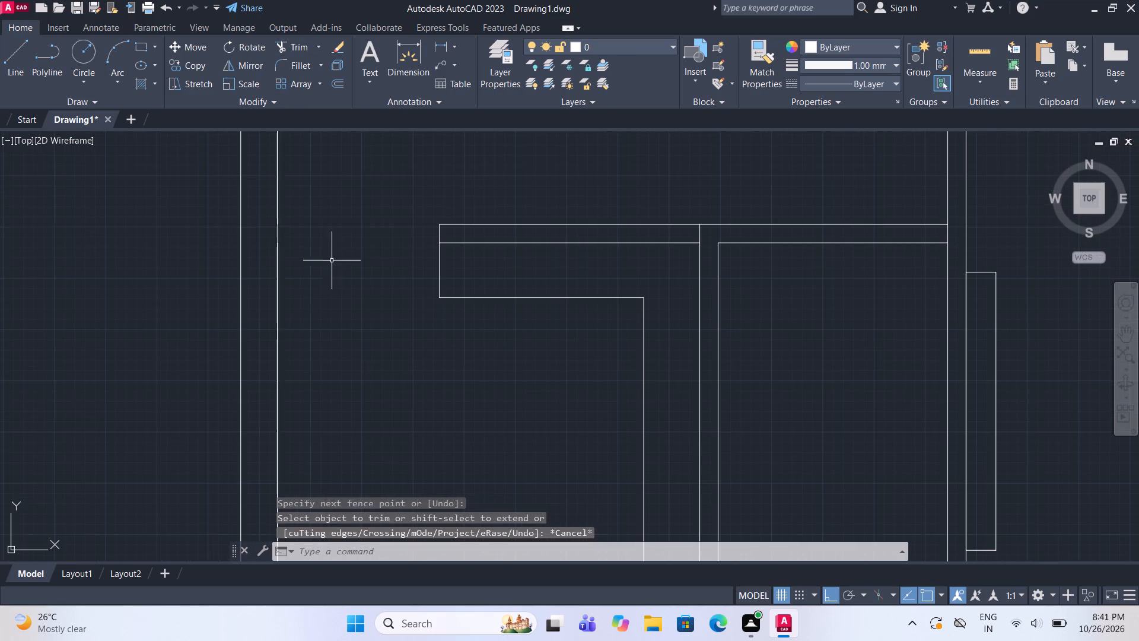
left_click(20, 58)
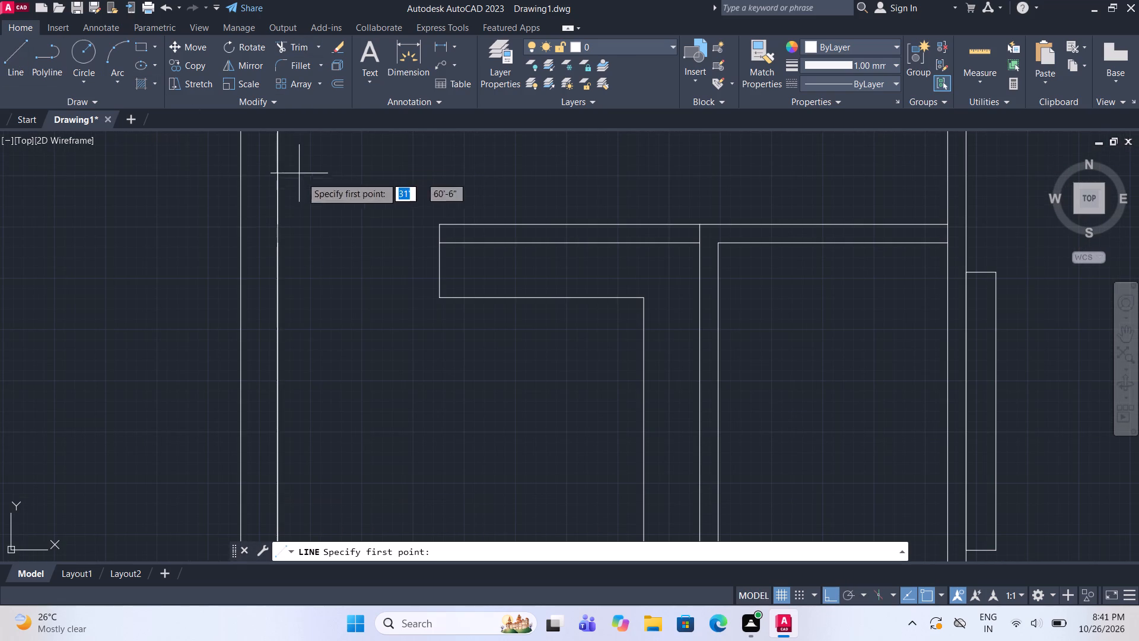
left_click(436, 231)
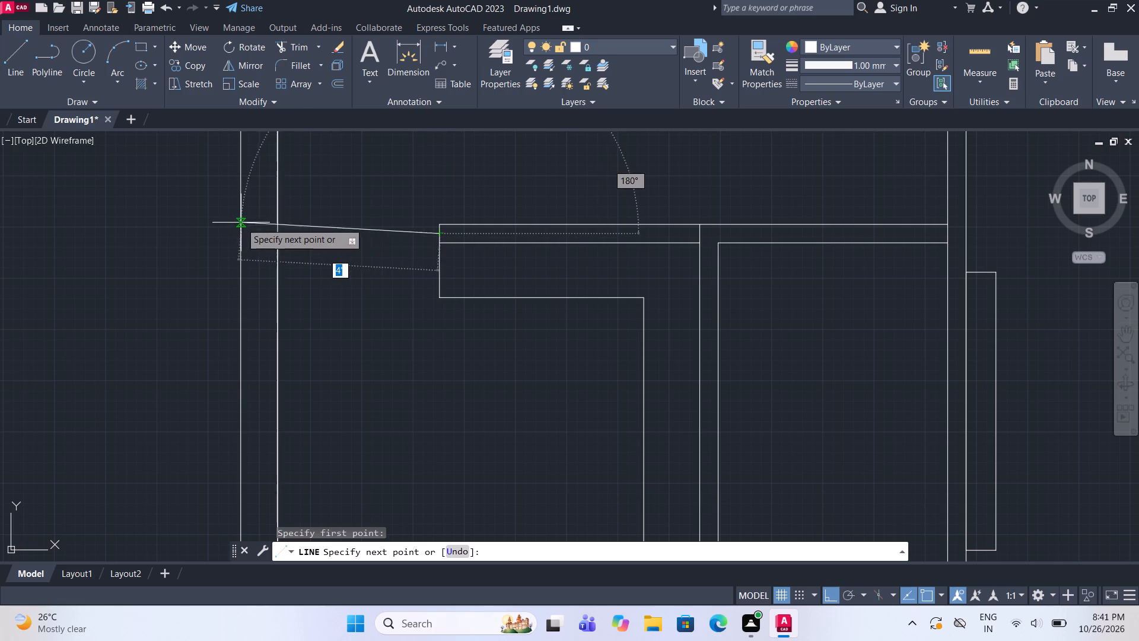
left_click(278, 234)
key("Escape")
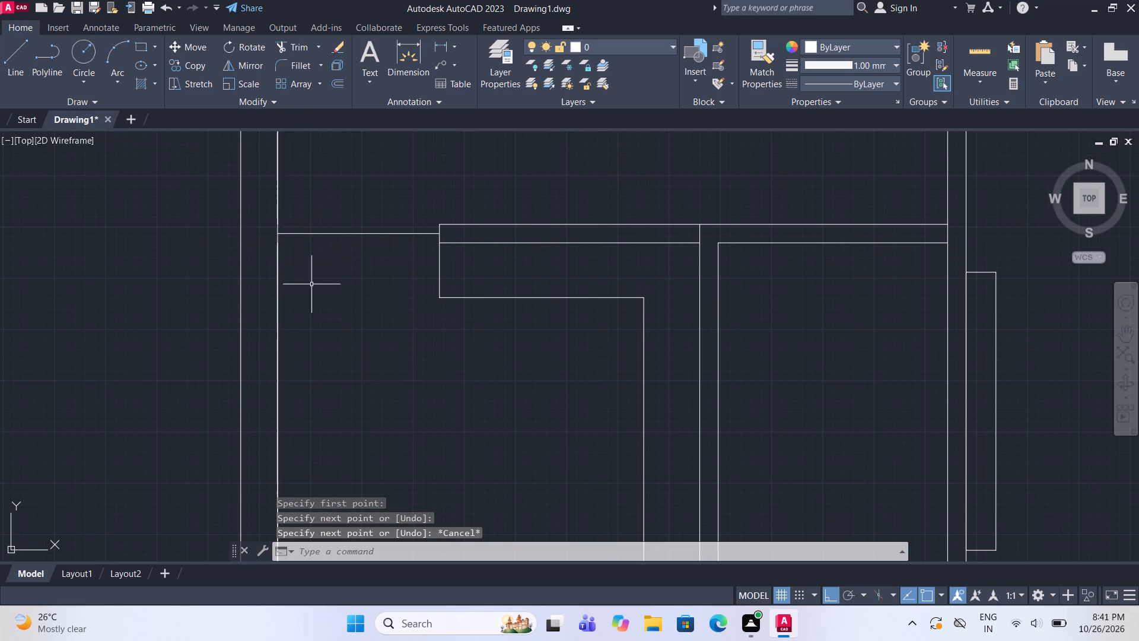
Draw a thin horizontal rectangle along the upper face of the partition above the lower-left room.
scroll(336, 320, "down", 2)
scroll(470, 249, "up", 2)
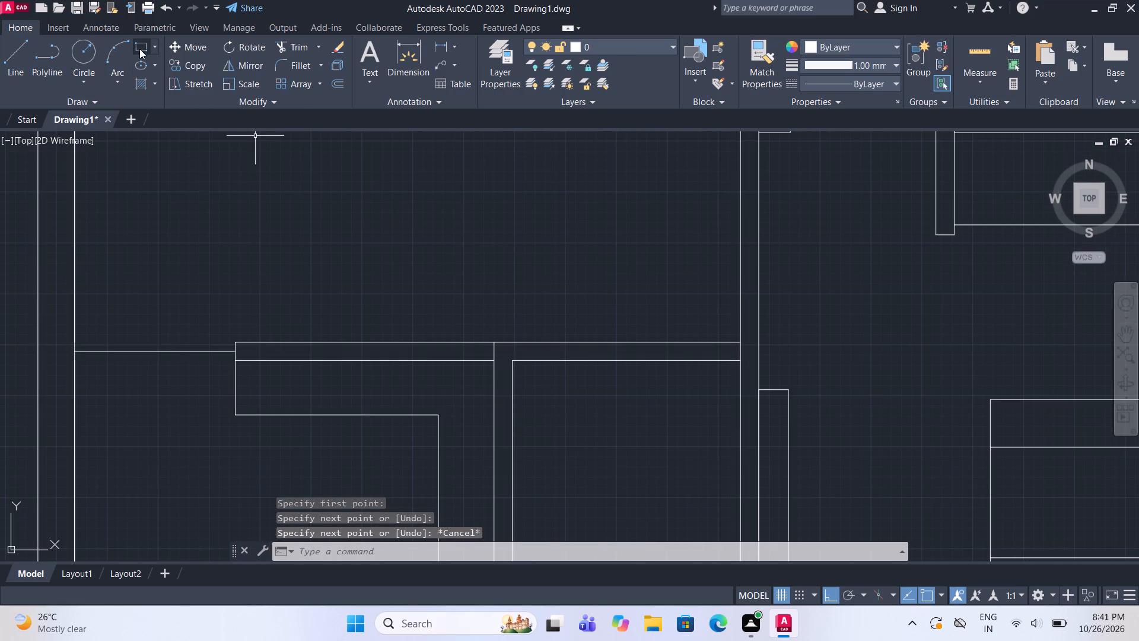
left_click(139, 49)
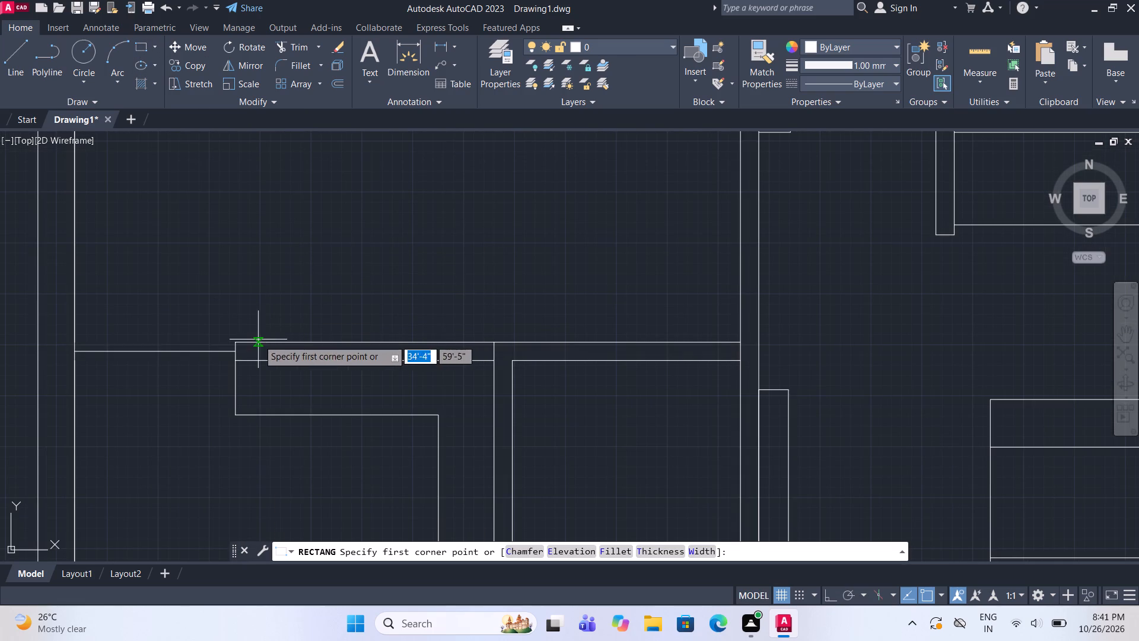
left_click(258, 339)
left_click(459, 325)
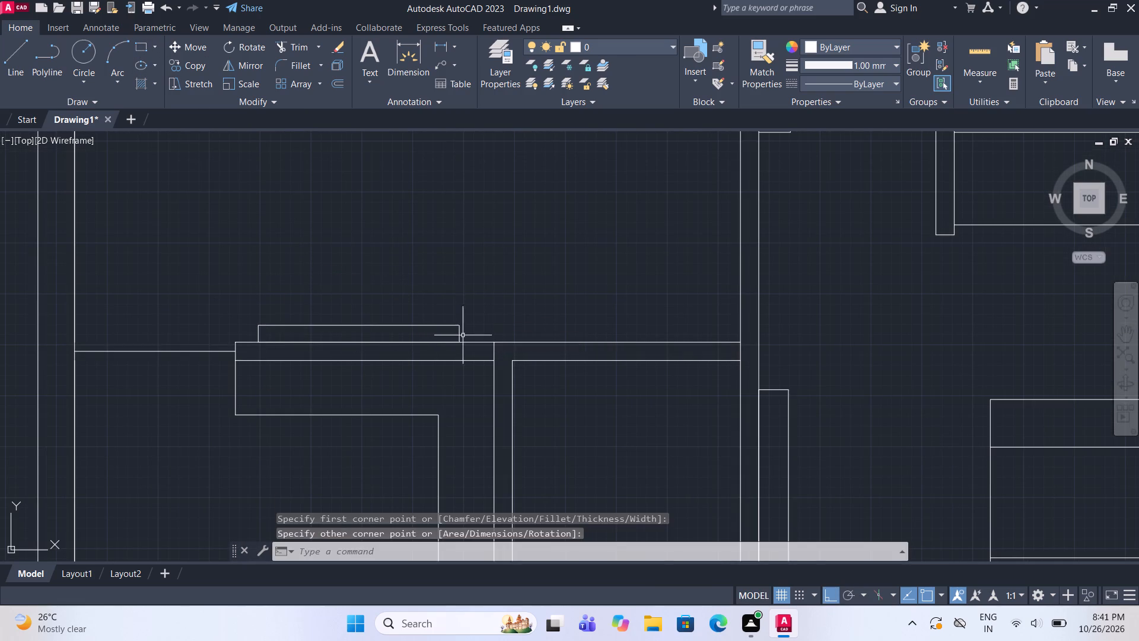
Copy the lower-right bedroom's bed and two side tables to the empty space left of the floor plan.
scroll(473, 382, "down", 3)
scroll(676, 453, "up", 2)
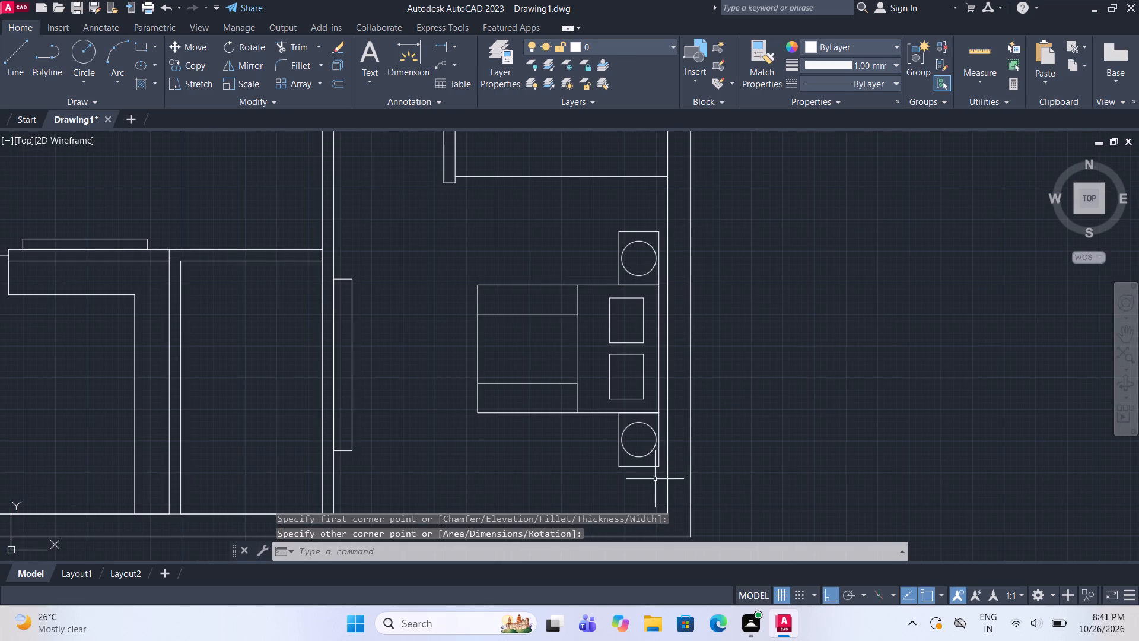
left_click(653, 480)
left_click(460, 227)
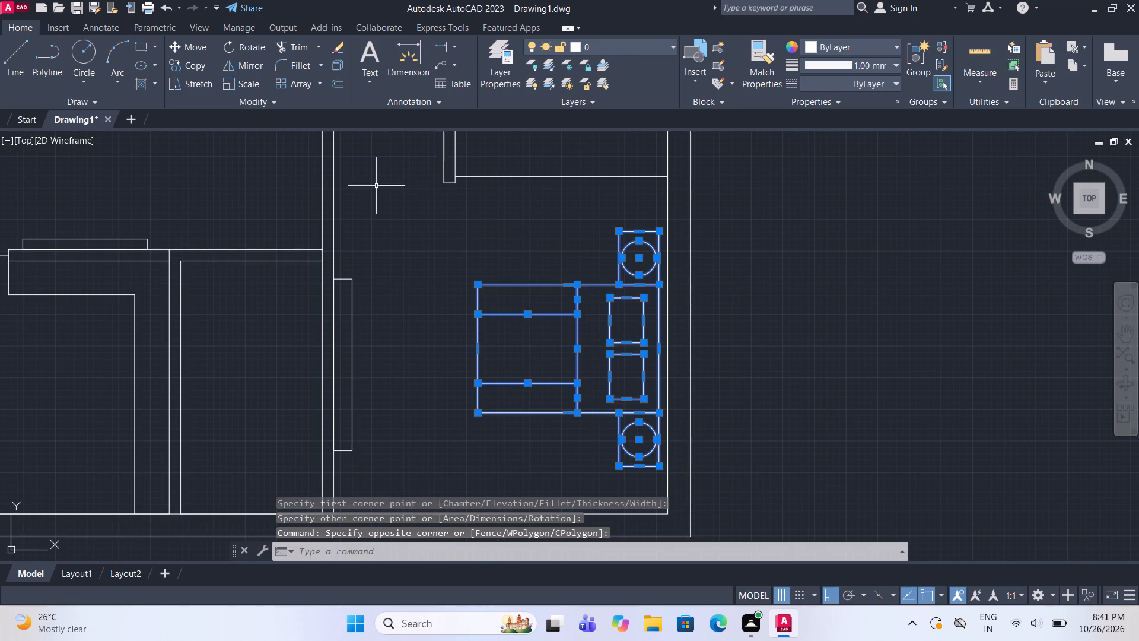
left_click(192, 62)
left_click_drag(510, 383, 675, 345)
scroll(791, 293, "down", 3)
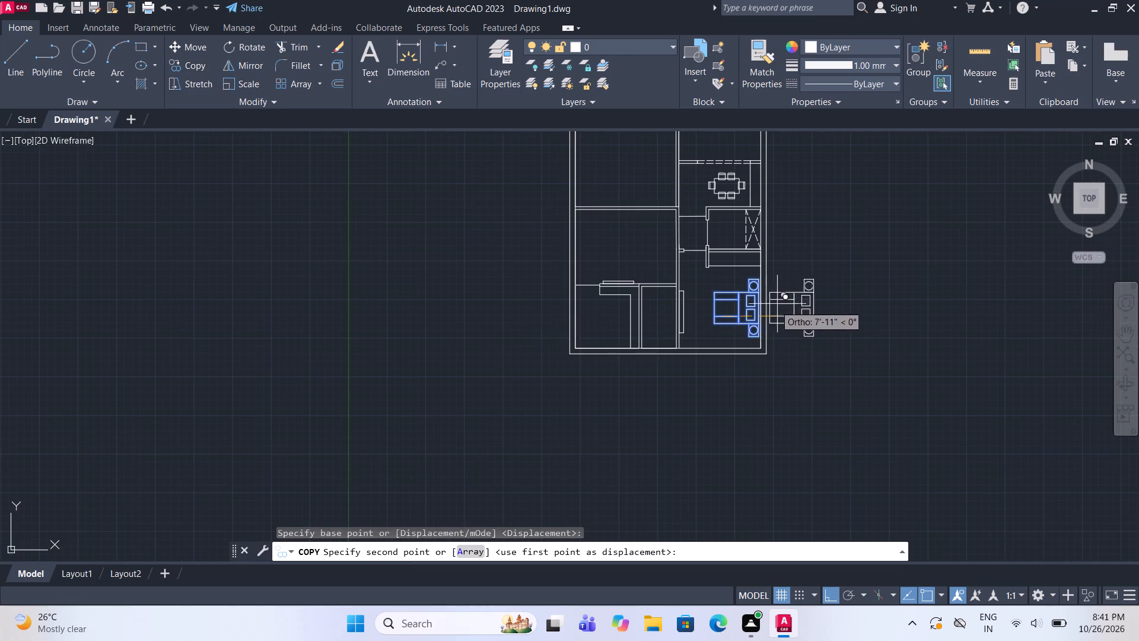
left_click(445, 315)
scroll(445, 315, "up", 2)
key("Escape")
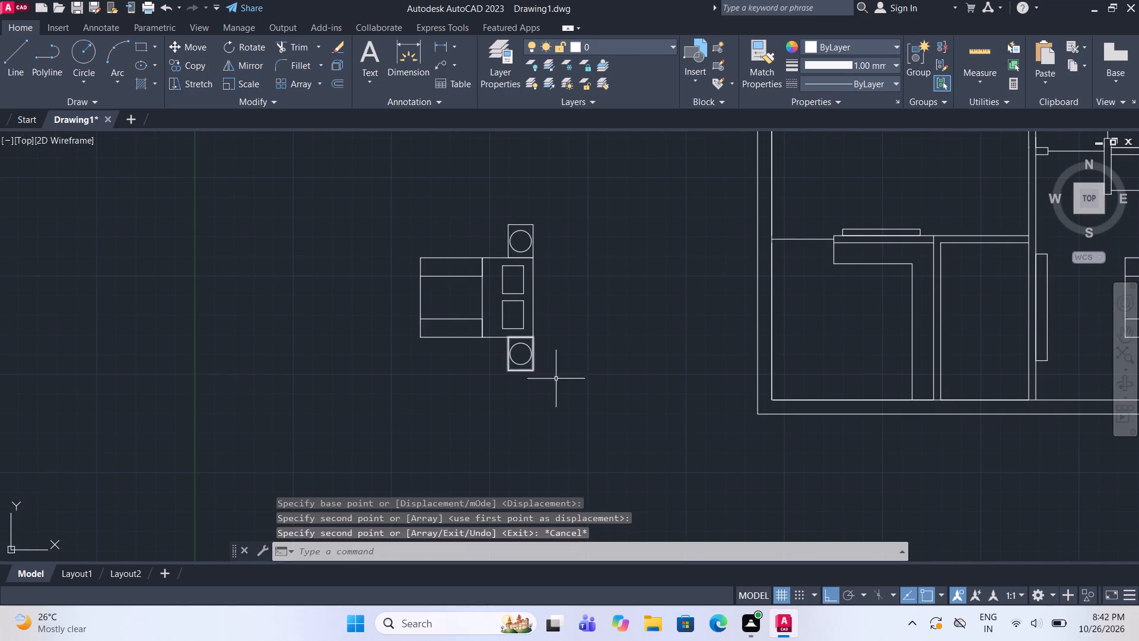
Rotate the copied bed and side tables 90° so the headboard faces up.
left_click_drag(572, 417, 572, 408)
left_click(413, 191)
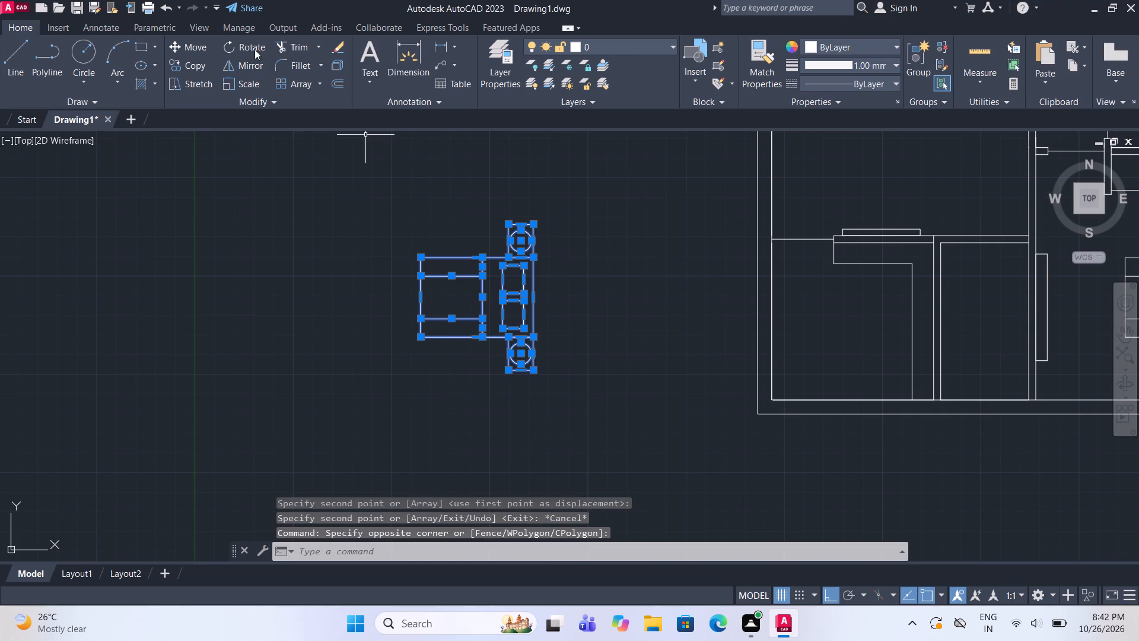
left_click(254, 49)
left_click(469, 297)
left_click(454, 177)
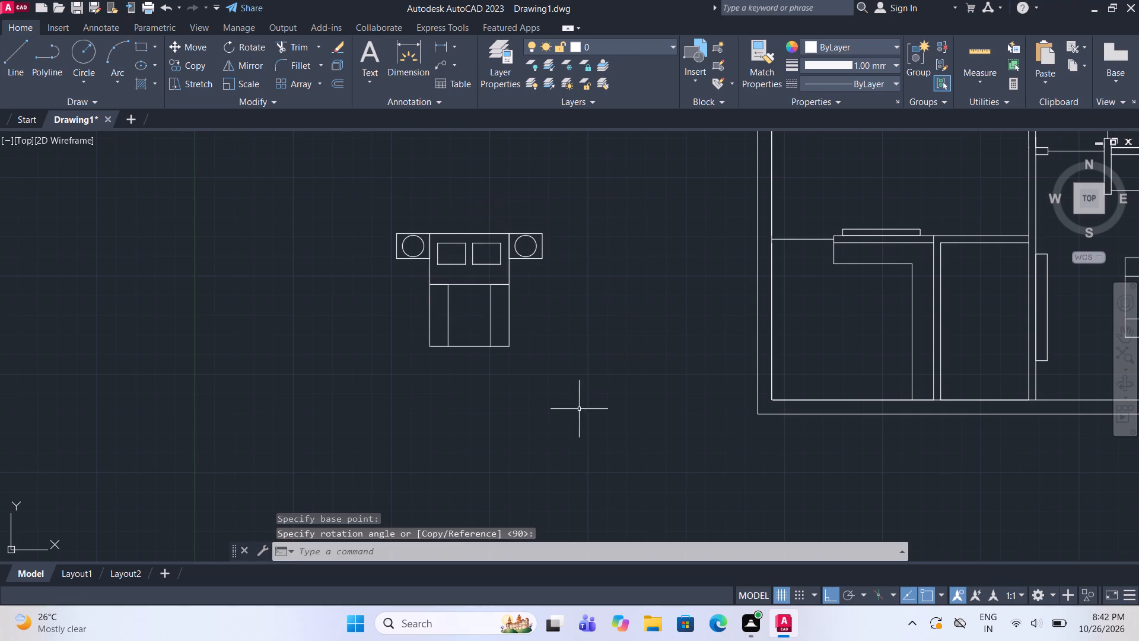
Move the rotated bed set into the middle-left room, with the headboard just below the room's upper wall.
left_click_drag(581, 418, 576, 409)
left_click(306, 183)
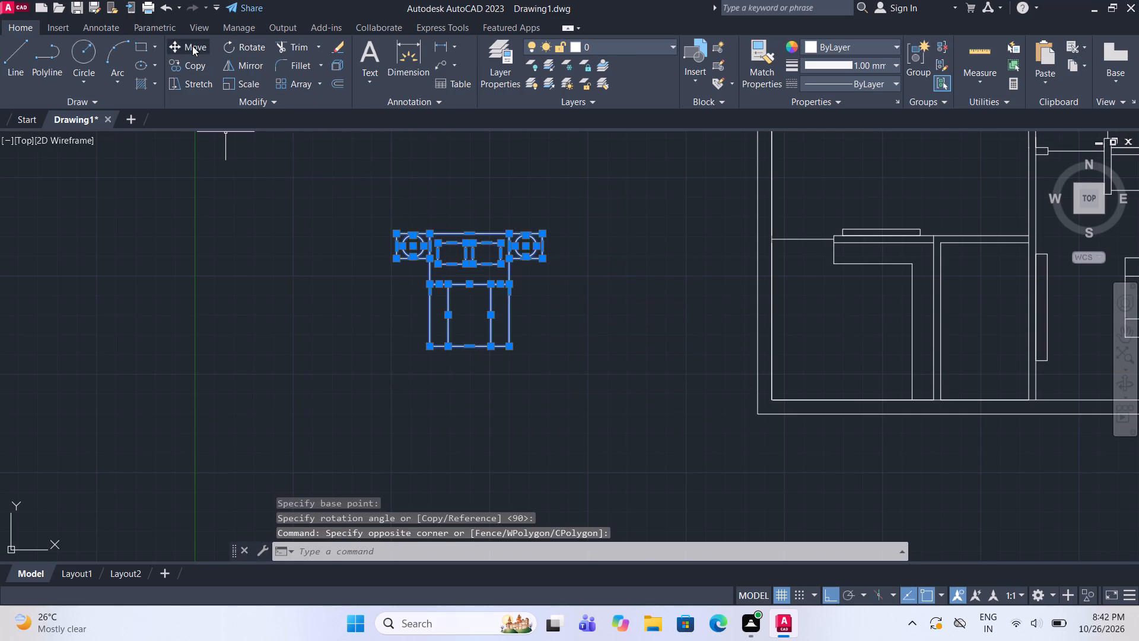
left_click(192, 46)
left_click(463, 235)
scroll(453, 353, "down", 1)
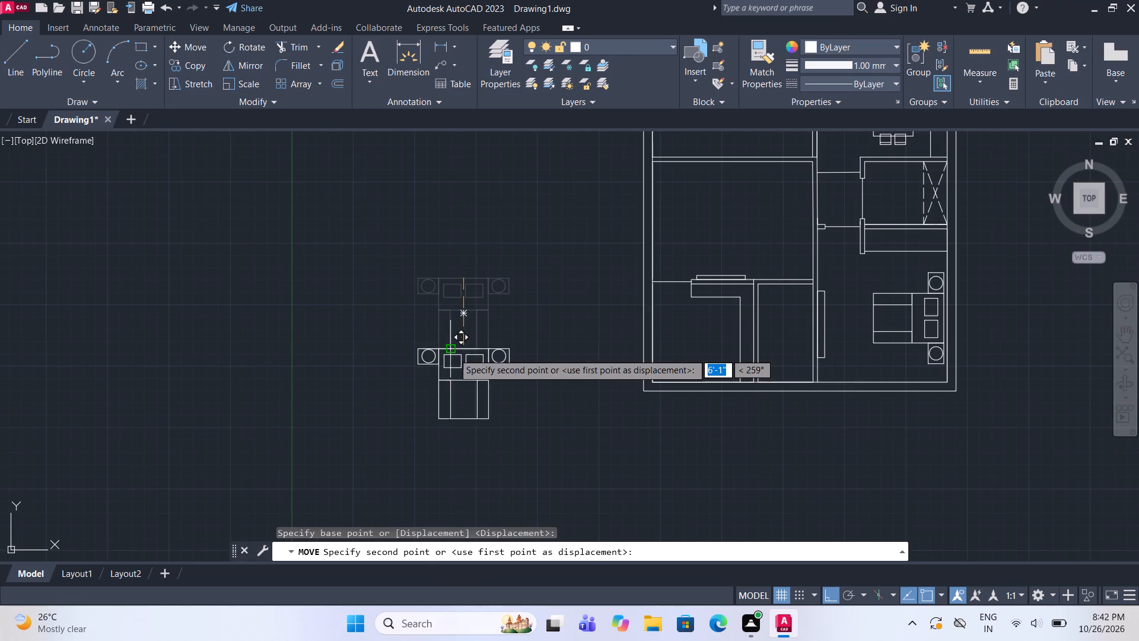
key("F8")
middle_click_drag(717, 219, 668, 242)
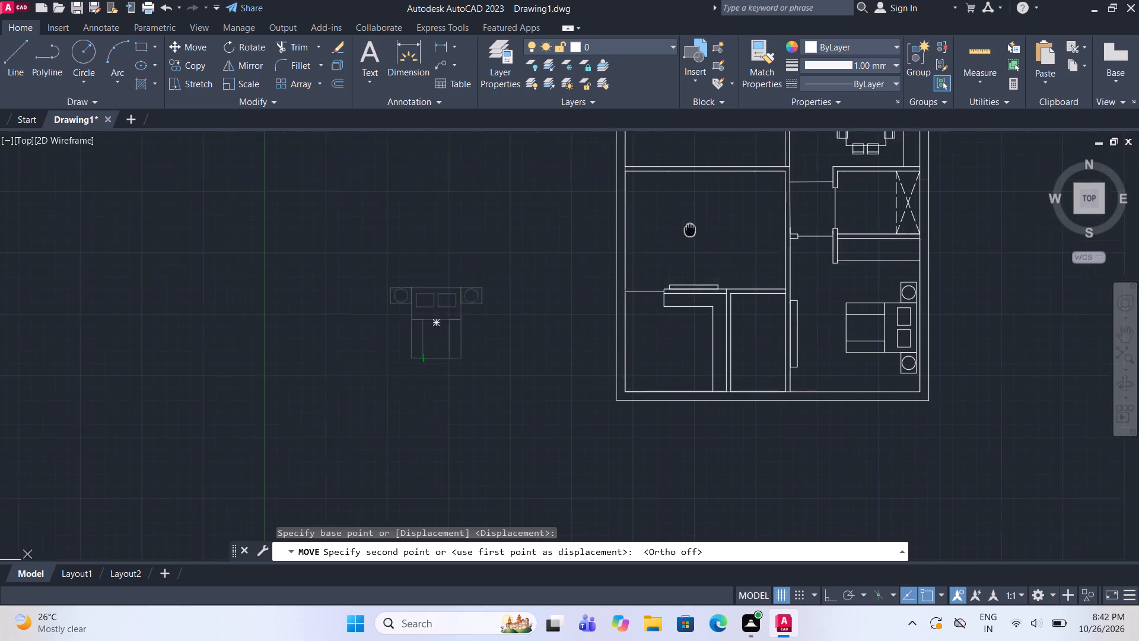
middle_click_drag(668, 242, 581, 330)
scroll(605, 298, "up", 2)
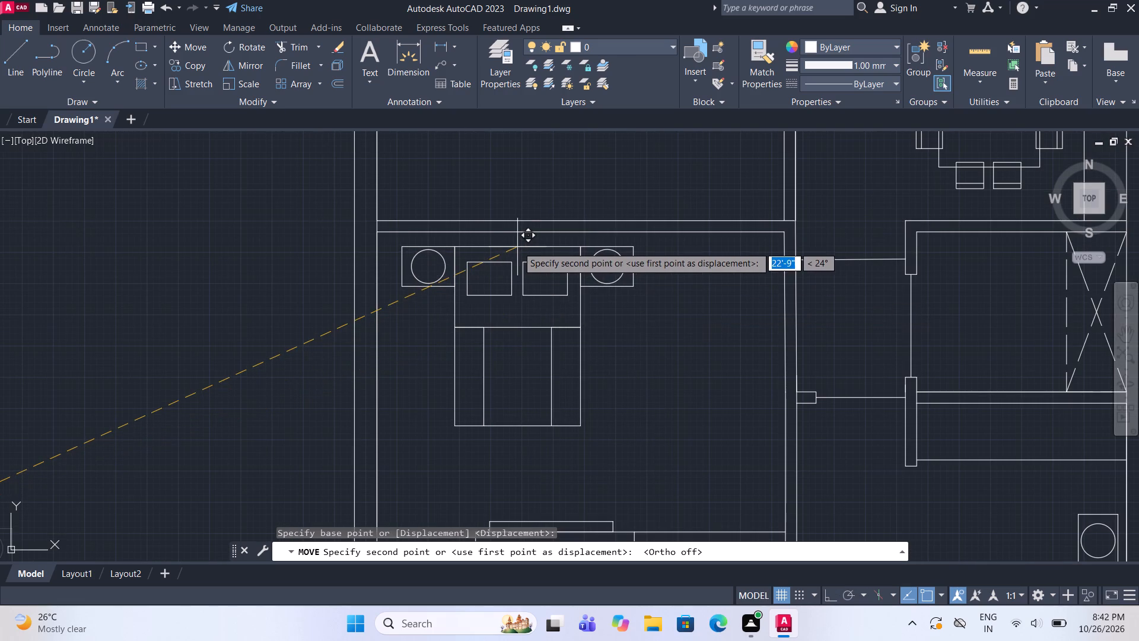
left_click(518, 241)
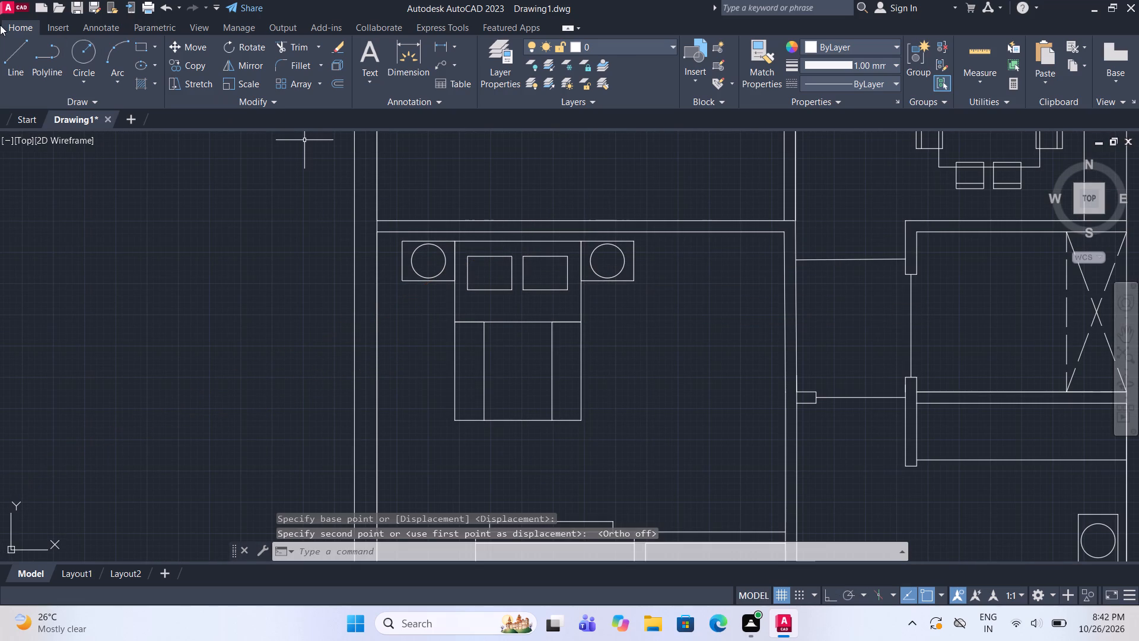
Draw two short vertical lines across the middle-left room's upper wall, one beside the right side table and one near the right corner.
left_click(20, 46)
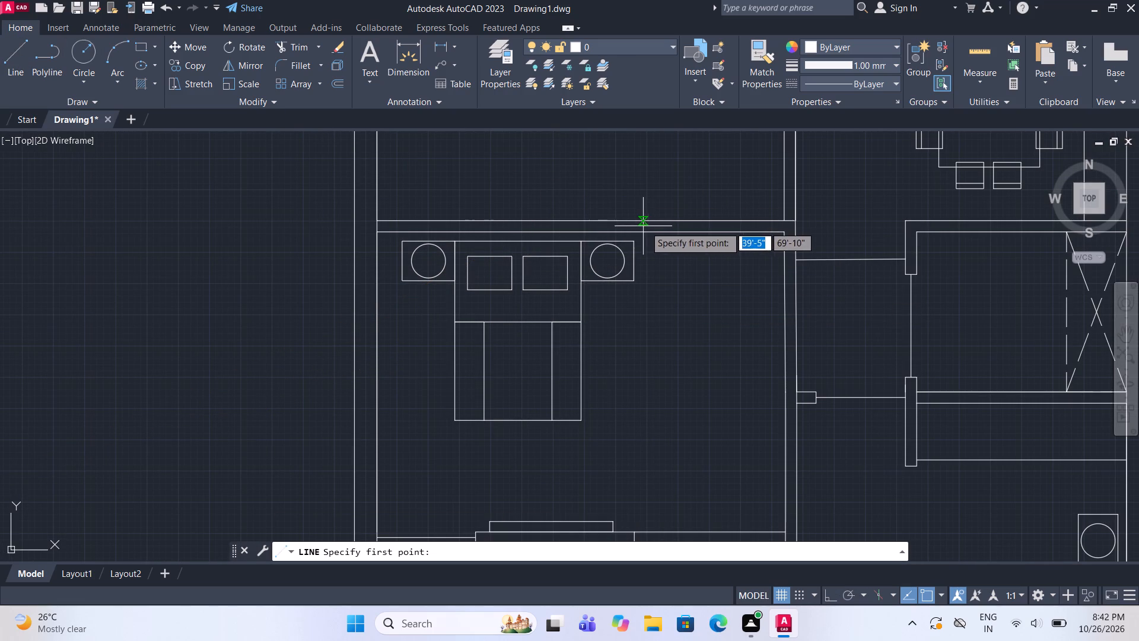
left_click(656, 222)
left_click(658, 232)
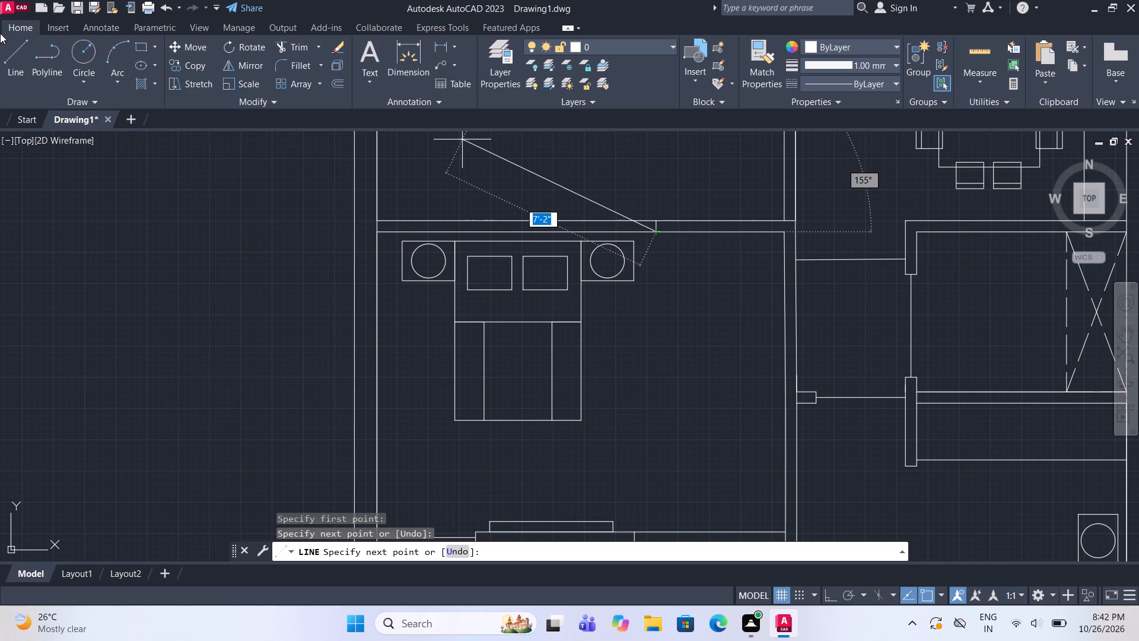
left_click(21, 51)
scroll(777, 235, "up", 2)
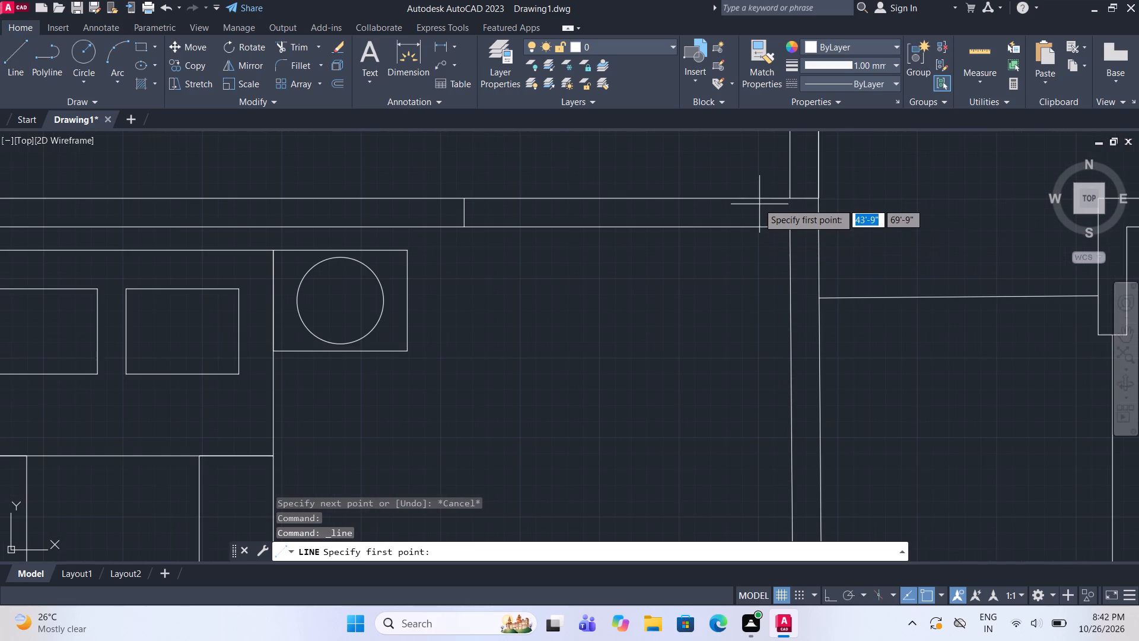
left_click(757, 198)
left_click(759, 220)
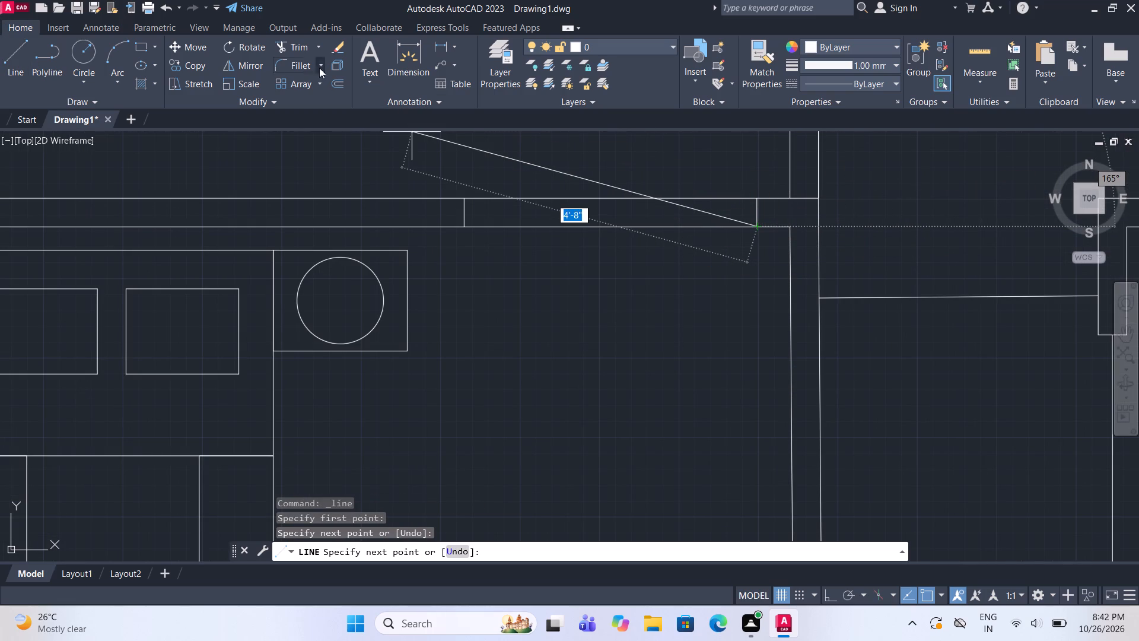
Trim both upper wall lines between the two short vertical lines to open the middle-left room.
left_click(299, 48)
left_click_drag(516, 170, 517, 176)
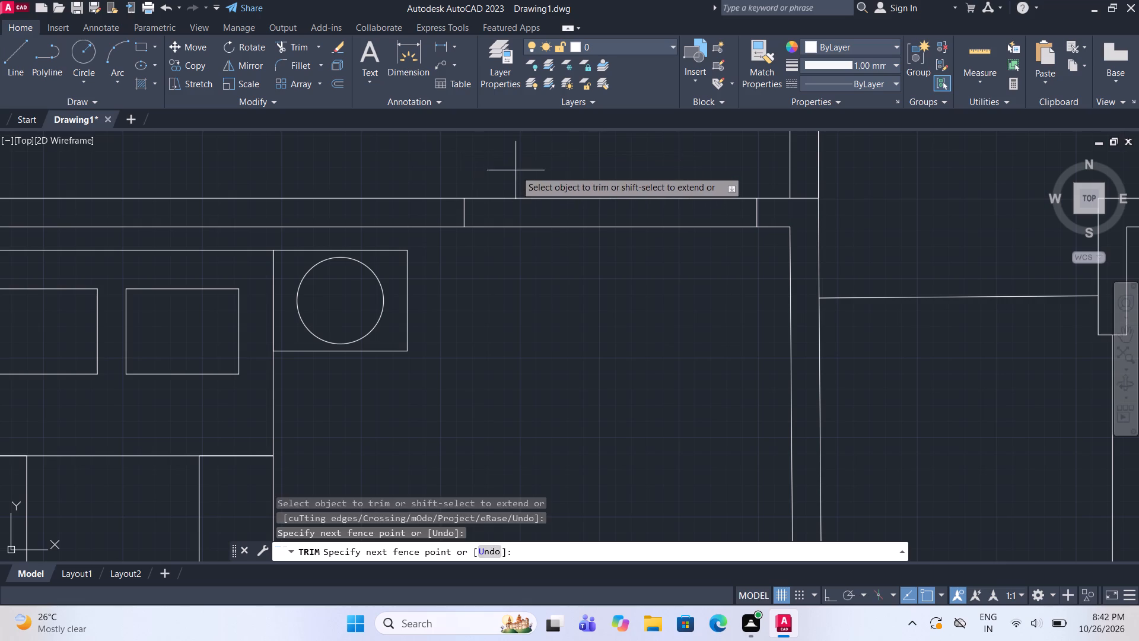
left_click_drag(517, 176, 526, 231)
key("Escape")
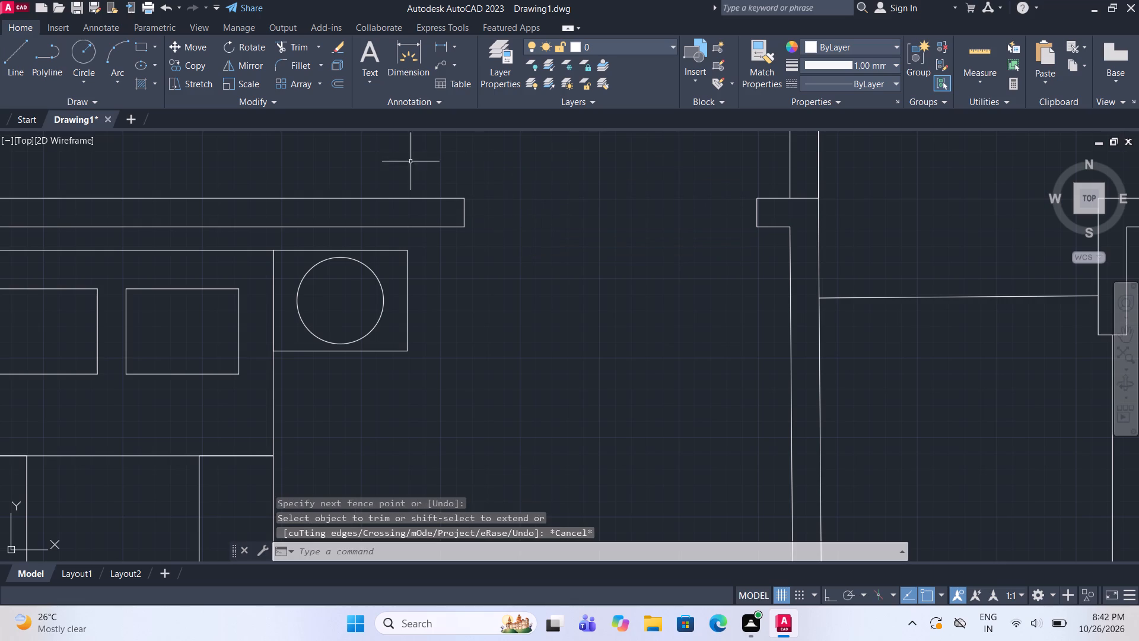
Draw a horizontal line across the new opening between the midpoints of the two wall ends.
left_click(29, 53)
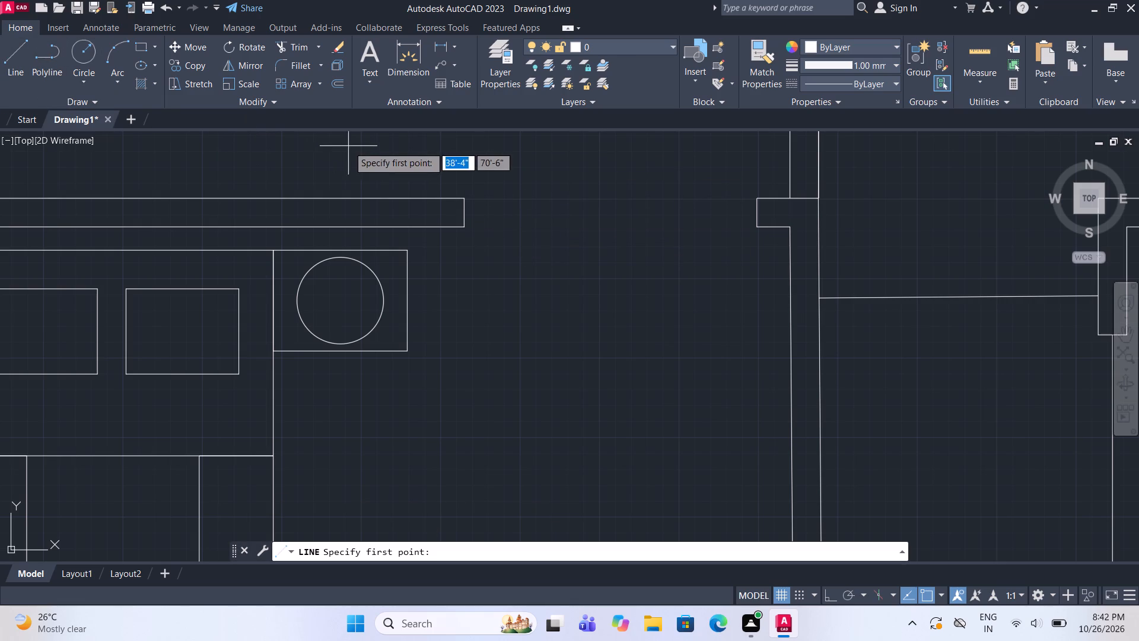
left_click(462, 211)
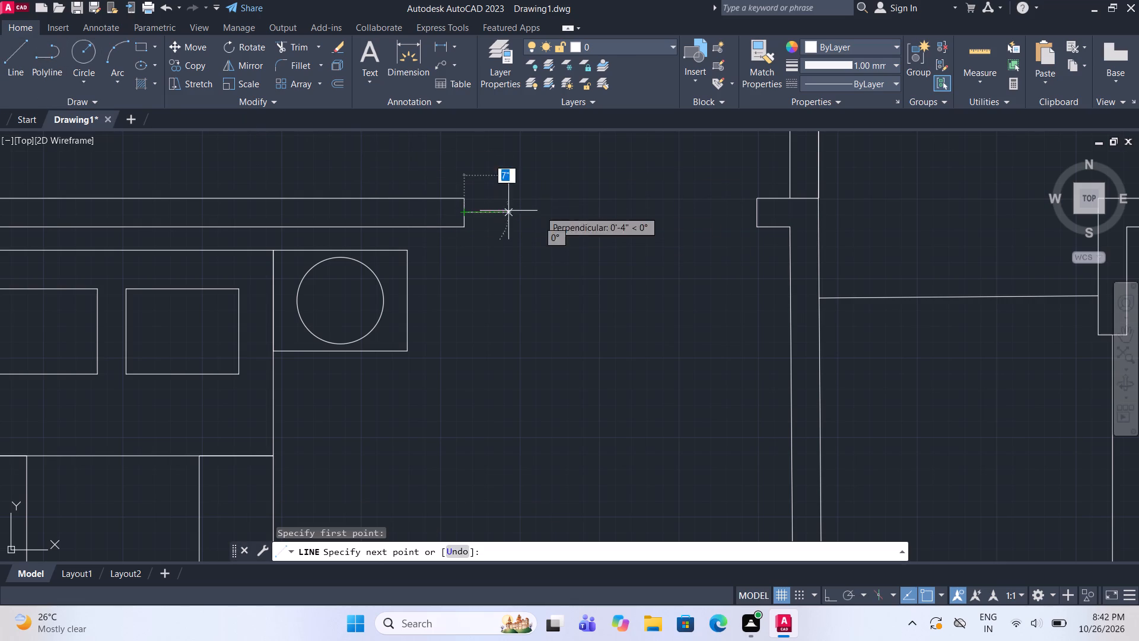
left_click(753, 212)
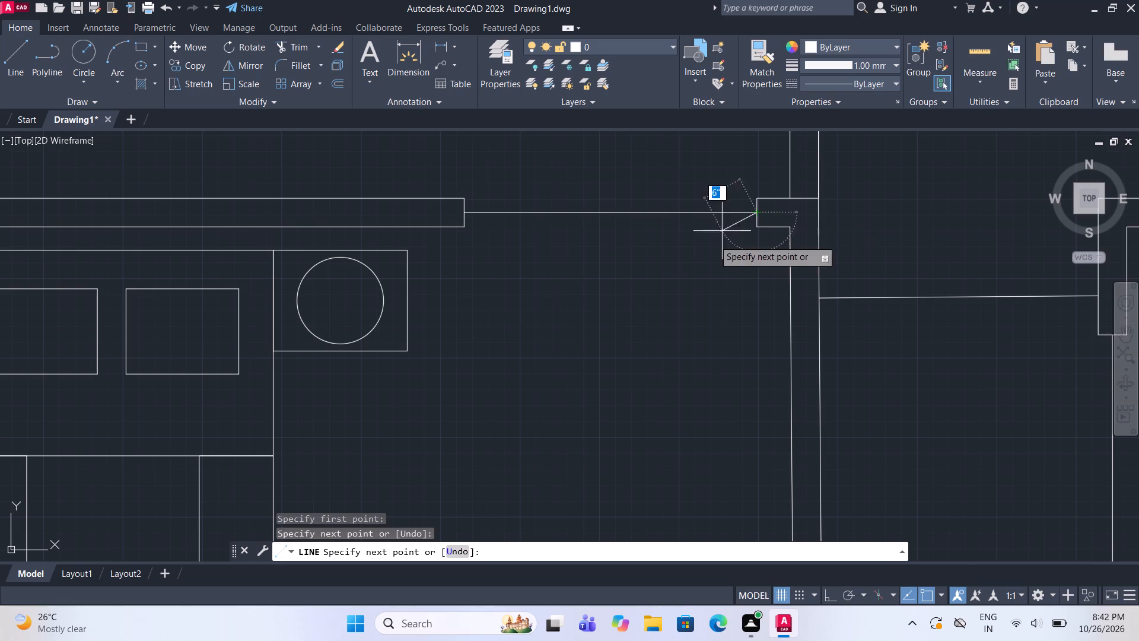
key("Escape")
Draw a wall stub about 1'-10" long and about 4" thick, projecting horizontally into the middle-left room from its right wall.
scroll(662, 271, "down", 2)
middle_click_drag(689, 303, 685, 300)
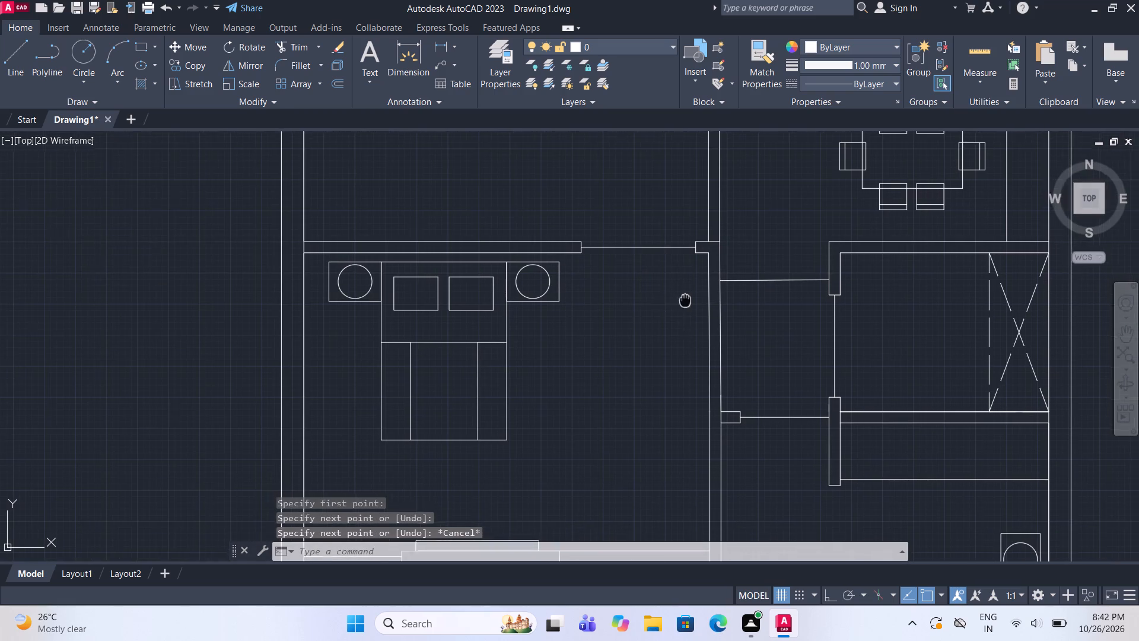
middle_click_drag(685, 300, 672, 271)
scroll(664, 299, "down", 2)
scroll(703, 304, "up", 1)
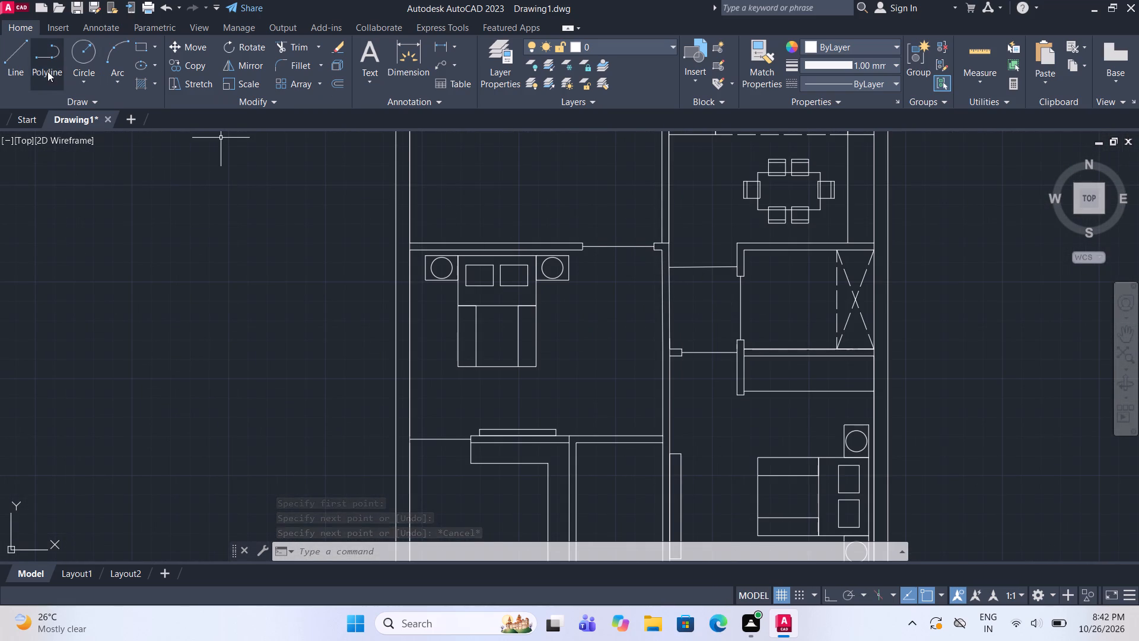
left_click(24, 53)
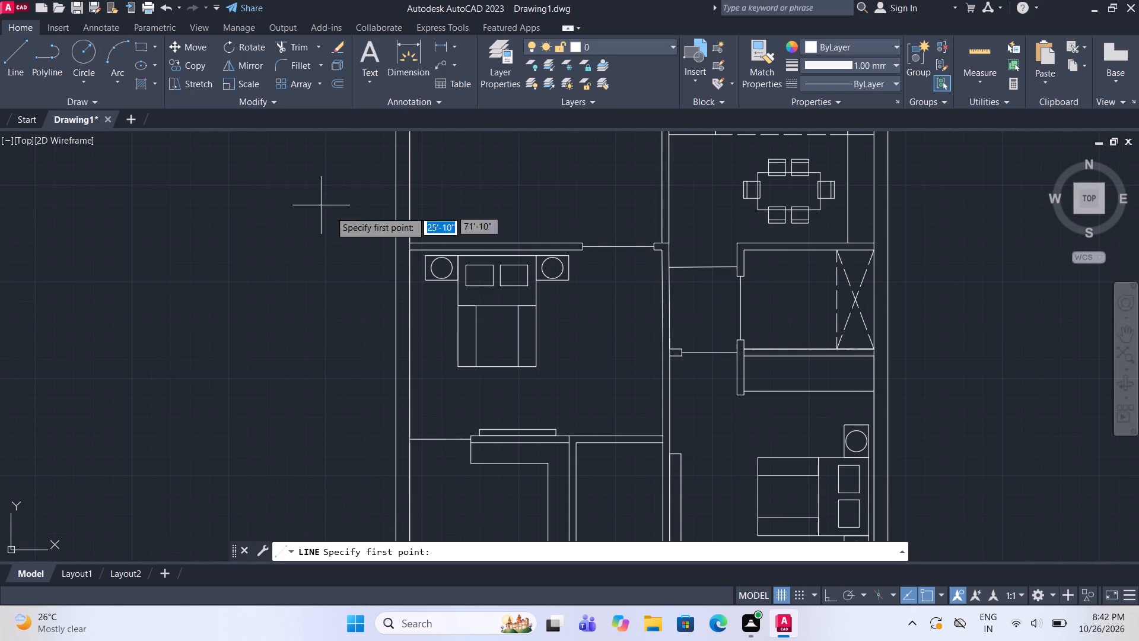
scroll(645, 321, "up", 3)
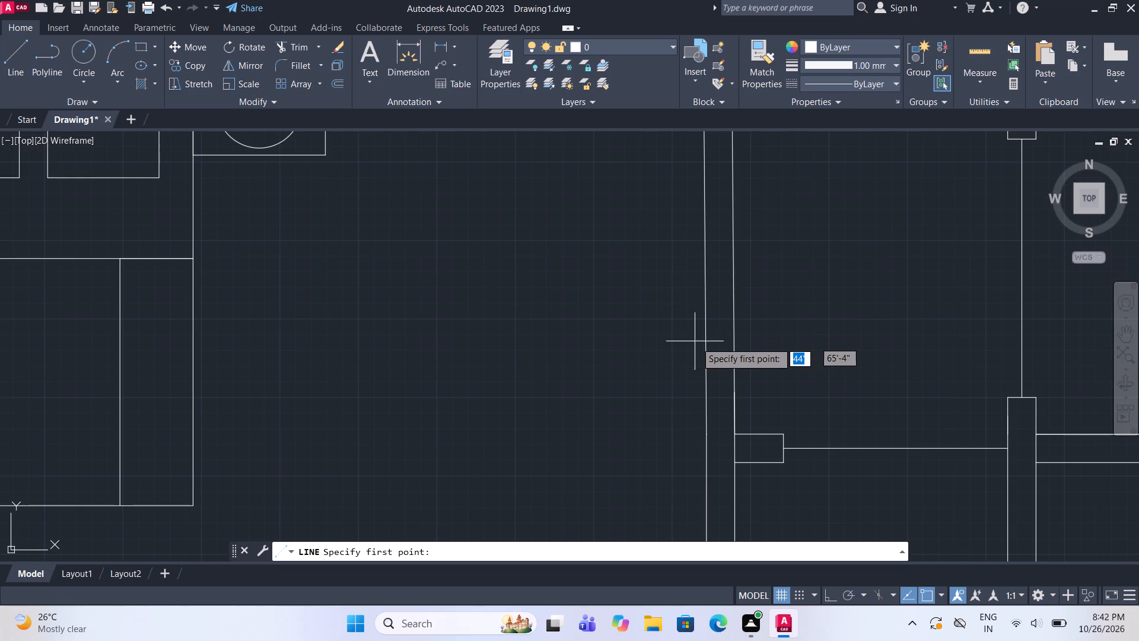
left_click(704, 346)
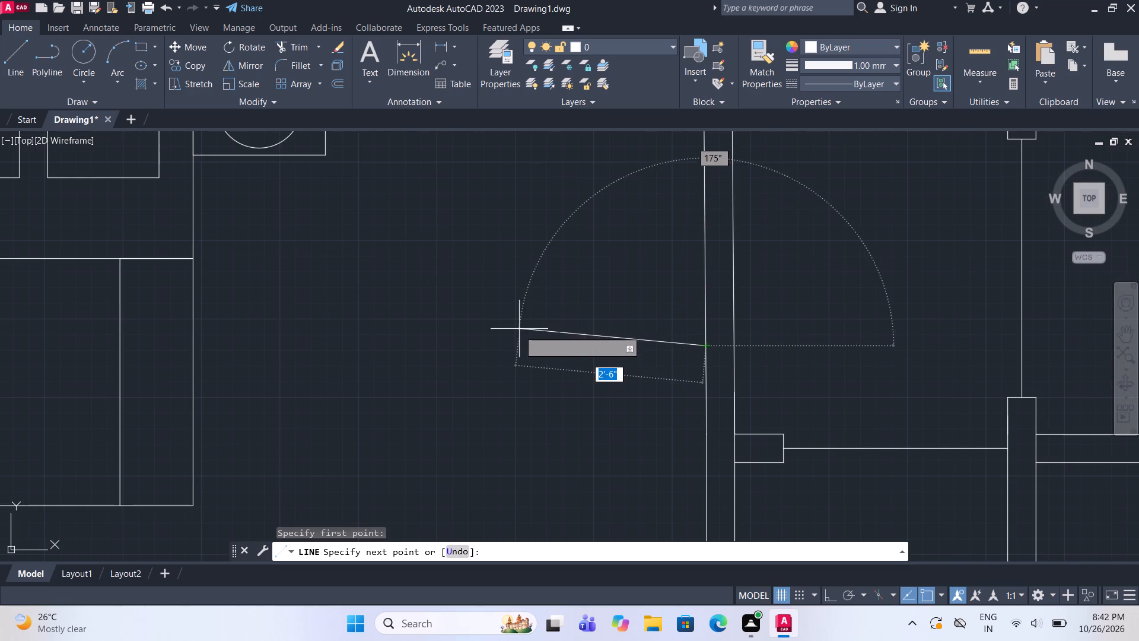
key("F8")
scroll(531, 340, "down", 1)
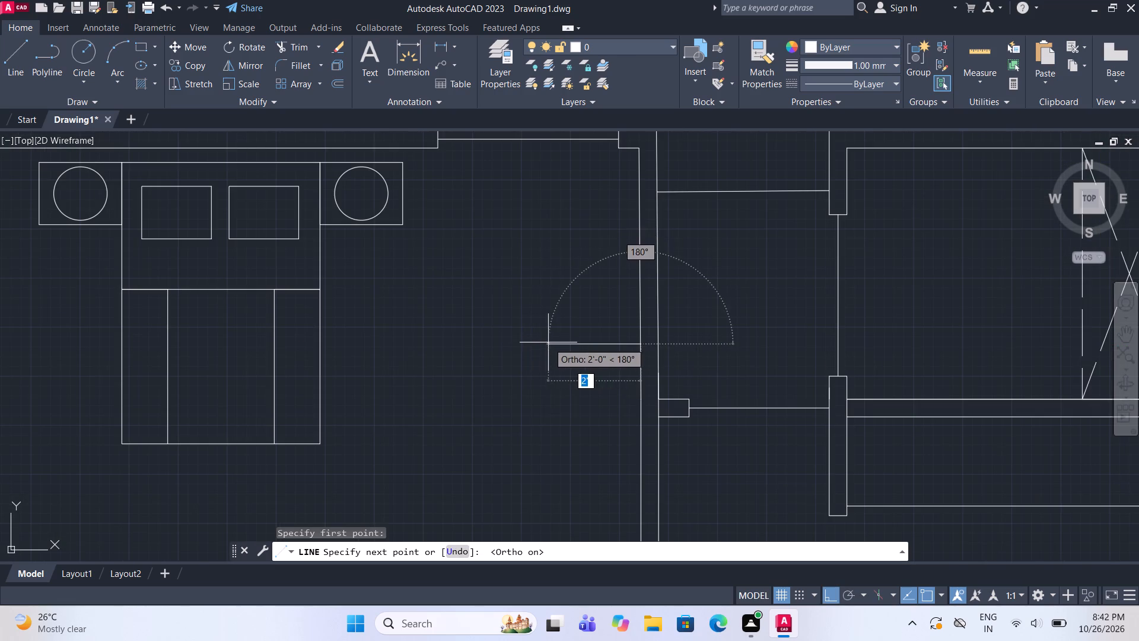
scroll(552, 344, "up", 1)
scroll(555, 341, "down", 2)
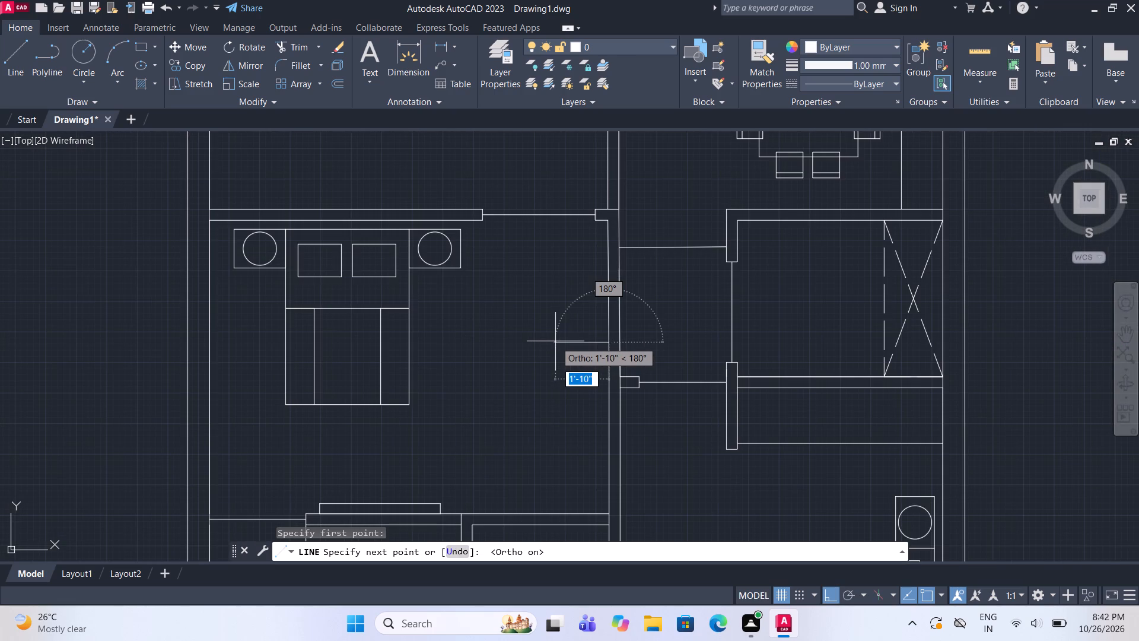
scroll(555, 341, "up", 1)
left_click(555, 341)
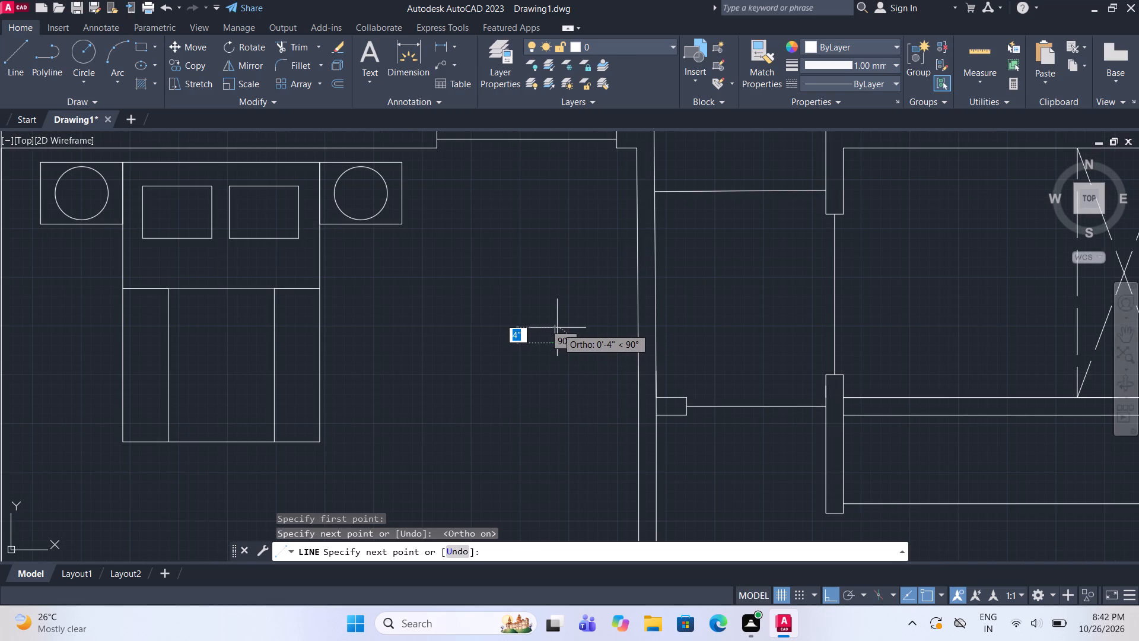
left_click(556, 325)
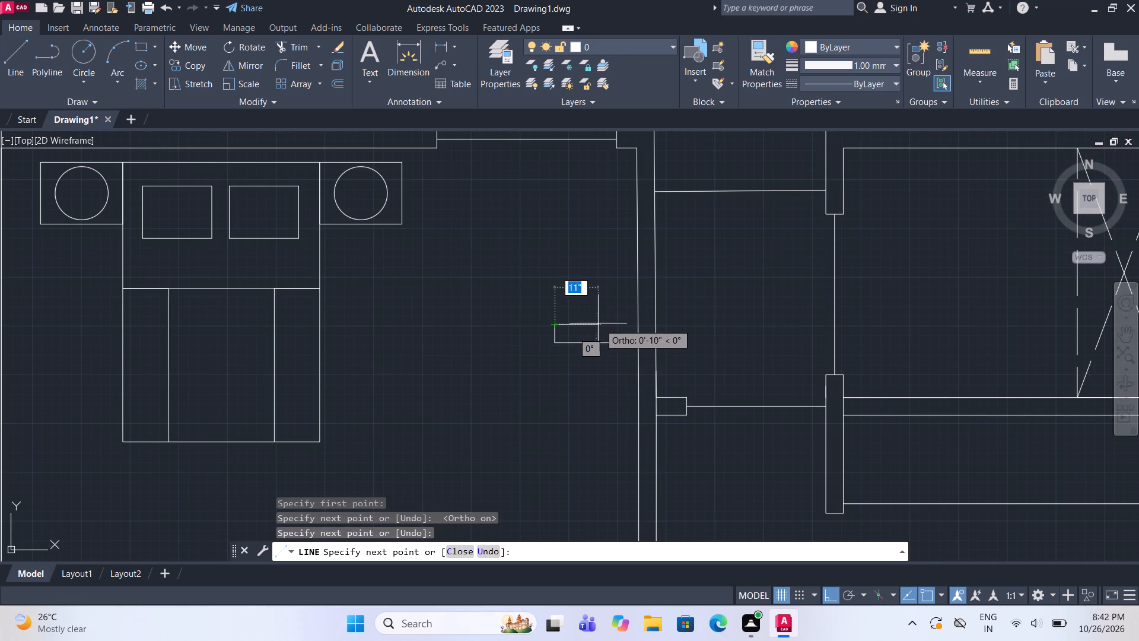
left_click(635, 325)
key("Escape")
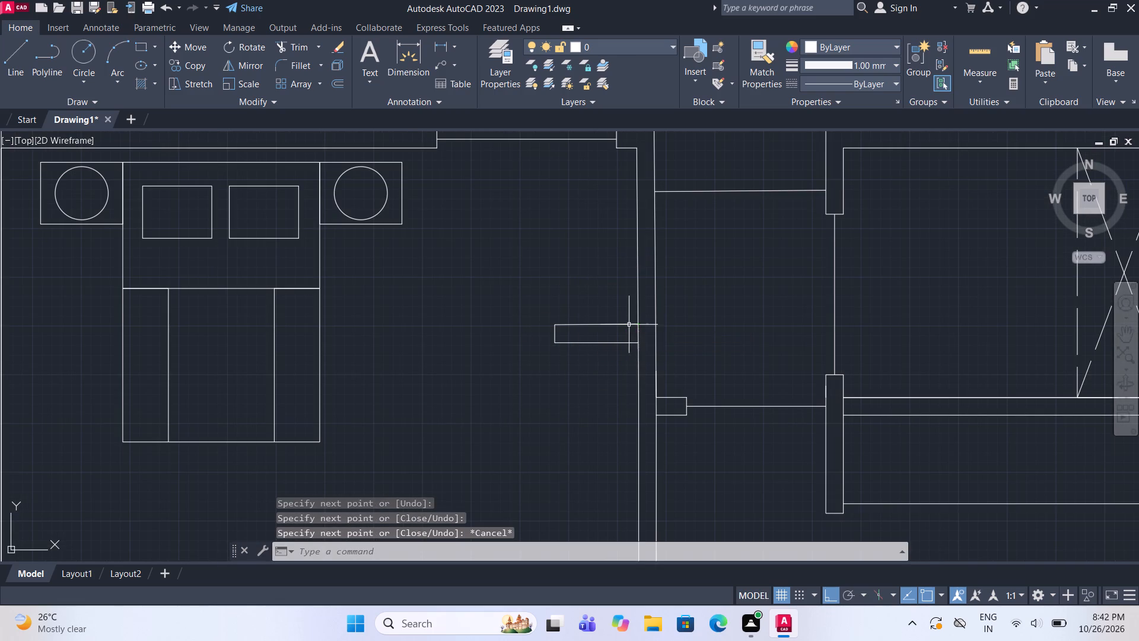
Draw a short vertical line across the middle-left room's lower wall, continuing the right face of the partition below it.
scroll(626, 325, "down", 2)
middle_click_drag(627, 351, 623, 337)
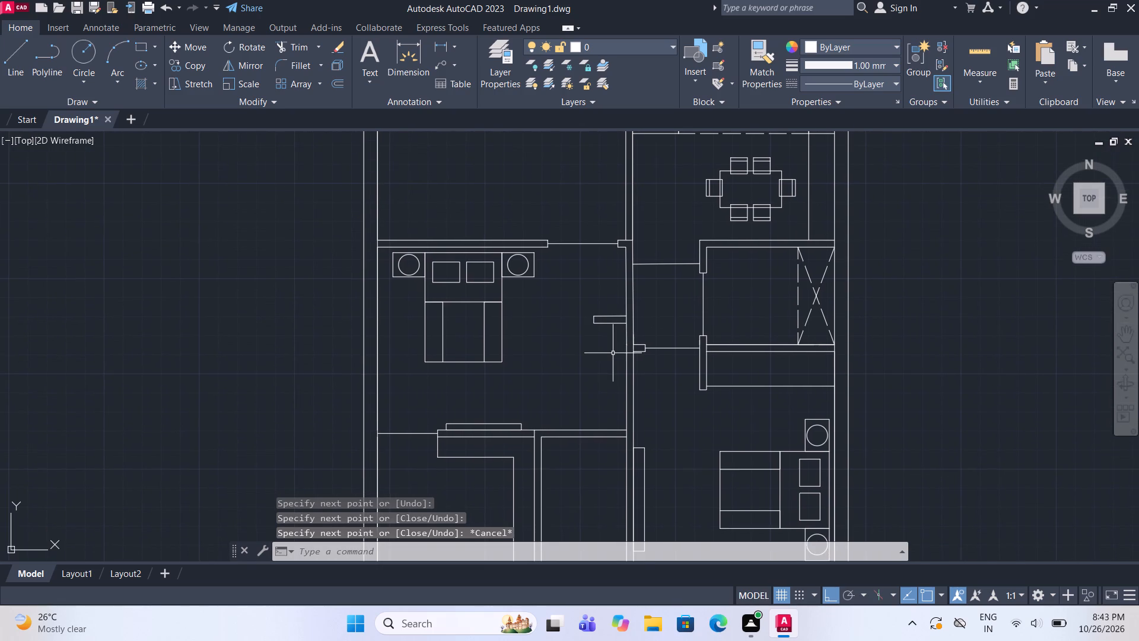
scroll(613, 353, "up", 1)
middle_click_drag(612, 350, 600, 326)
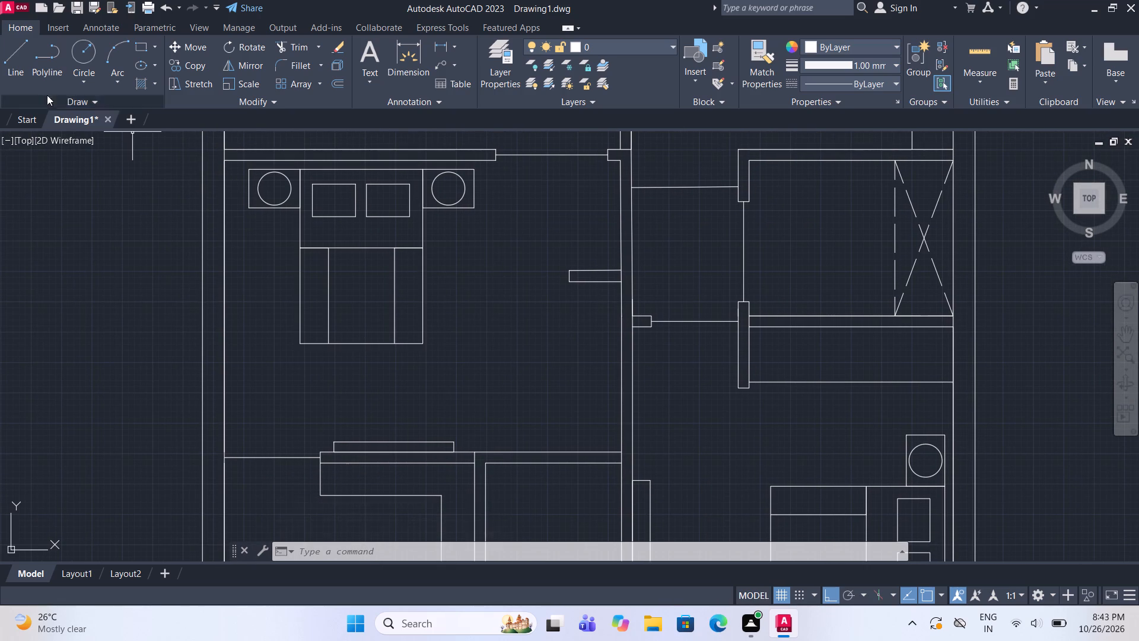
left_click(19, 66)
scroll(256, 224, "down", 3)
scroll(300, 259, "up", 2)
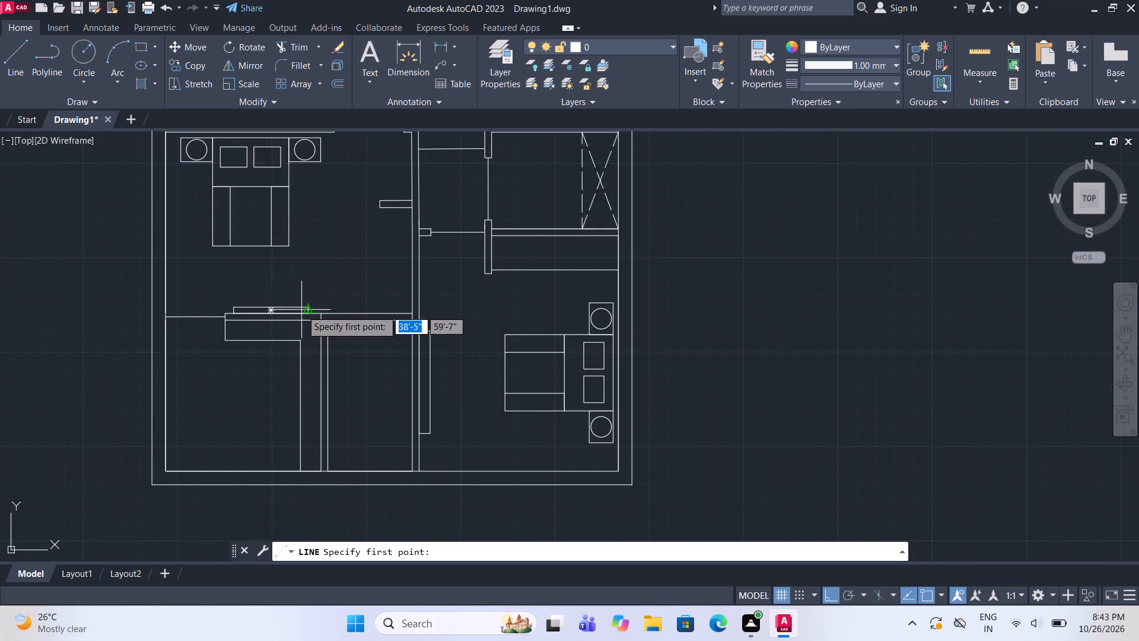
scroll(301, 310, "up", 2)
left_click(364, 337)
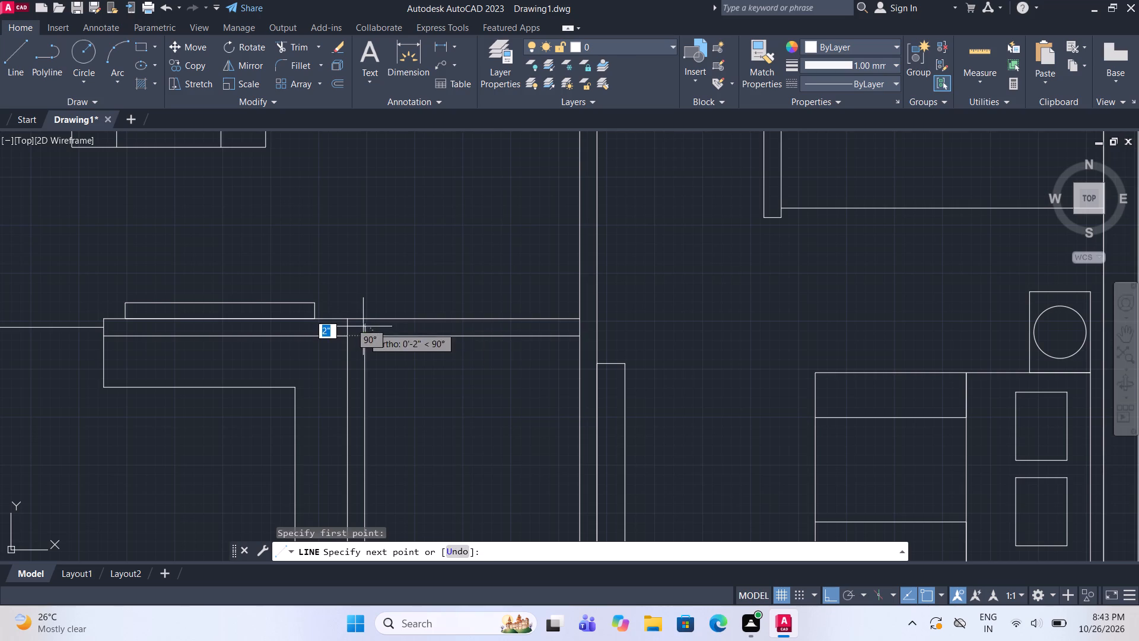
left_click(363, 322)
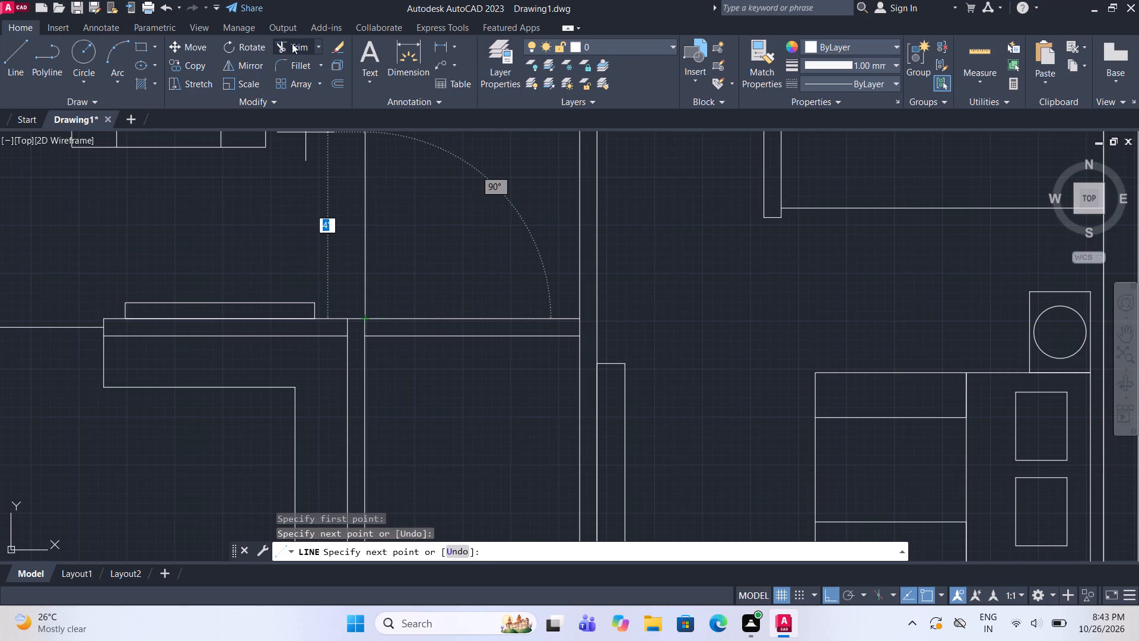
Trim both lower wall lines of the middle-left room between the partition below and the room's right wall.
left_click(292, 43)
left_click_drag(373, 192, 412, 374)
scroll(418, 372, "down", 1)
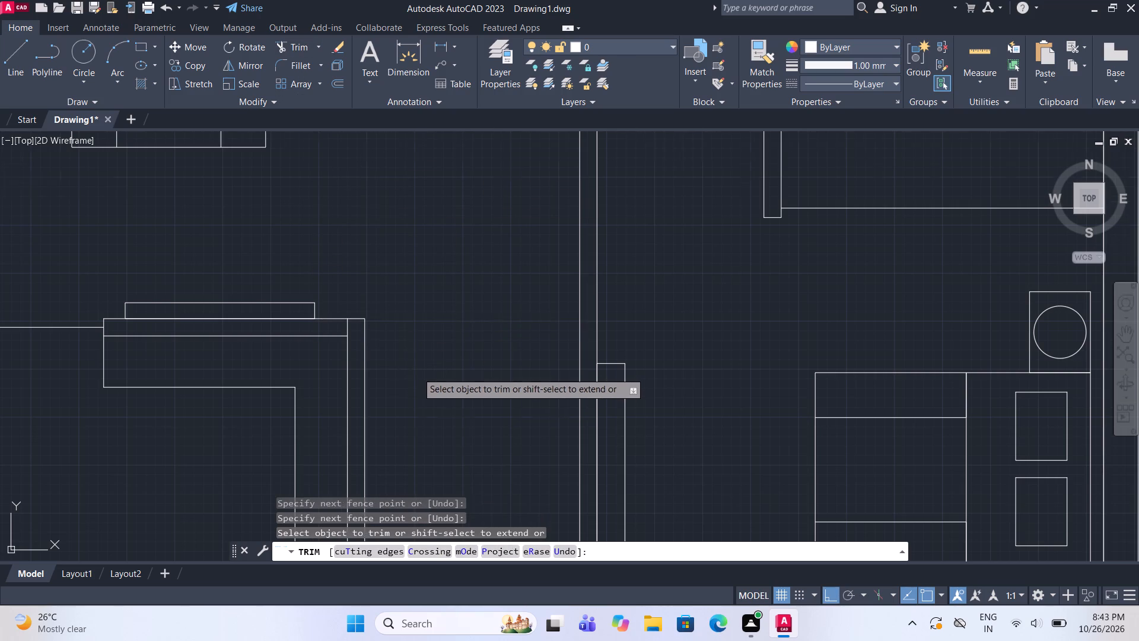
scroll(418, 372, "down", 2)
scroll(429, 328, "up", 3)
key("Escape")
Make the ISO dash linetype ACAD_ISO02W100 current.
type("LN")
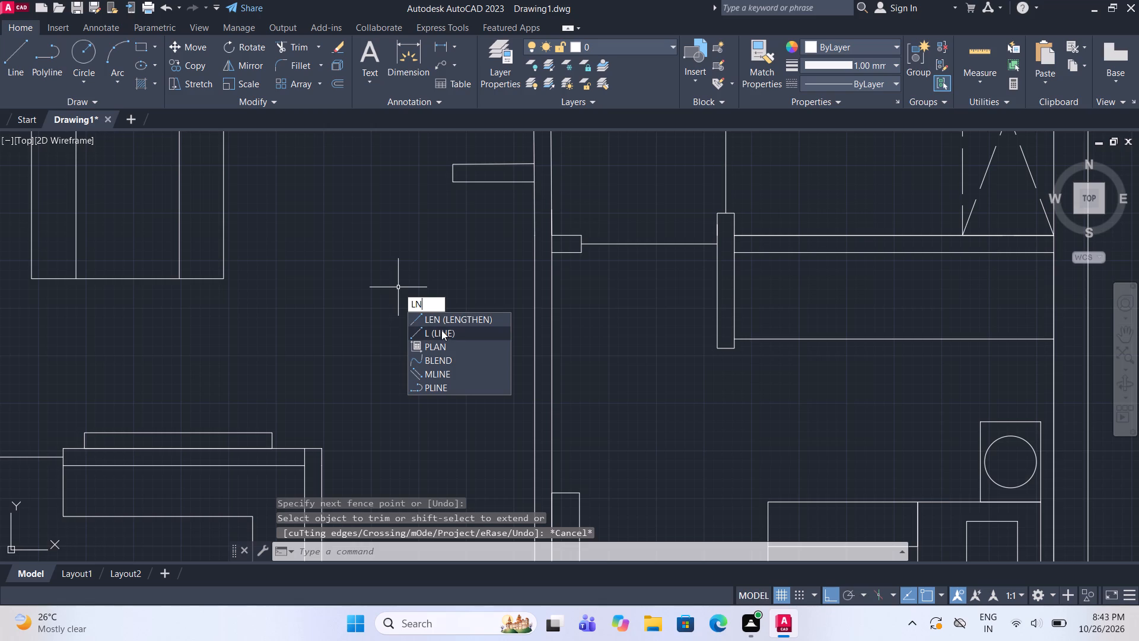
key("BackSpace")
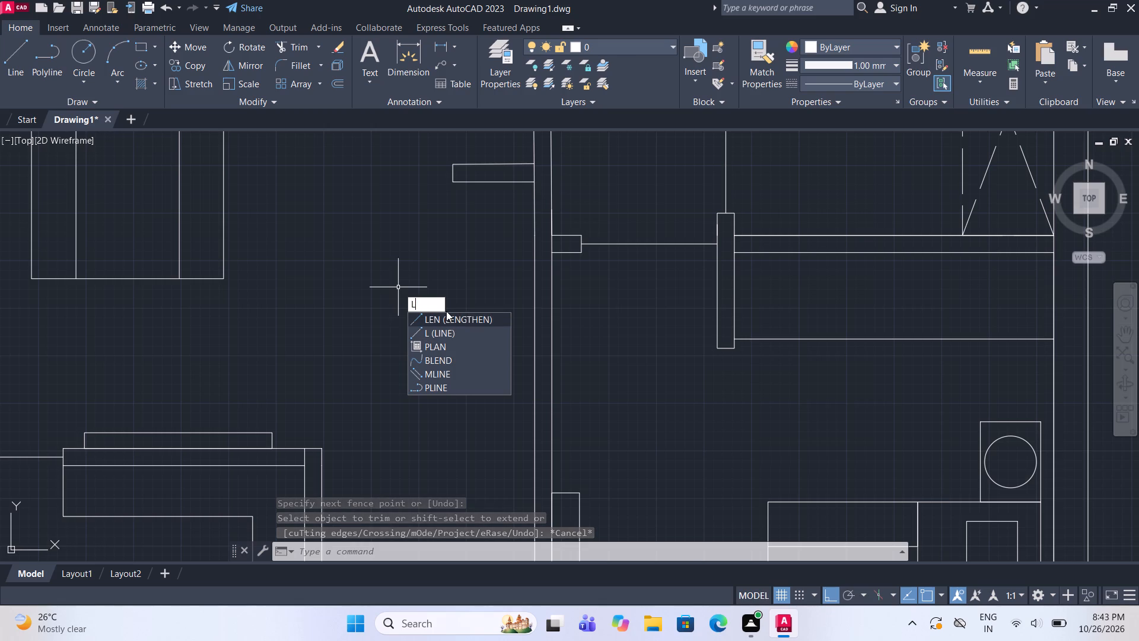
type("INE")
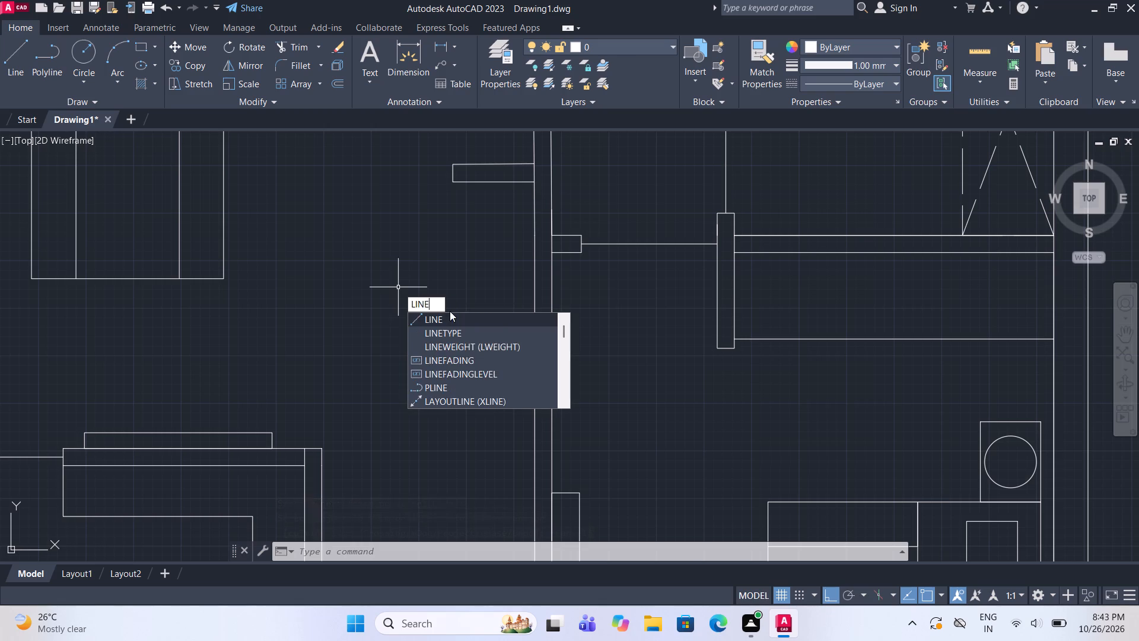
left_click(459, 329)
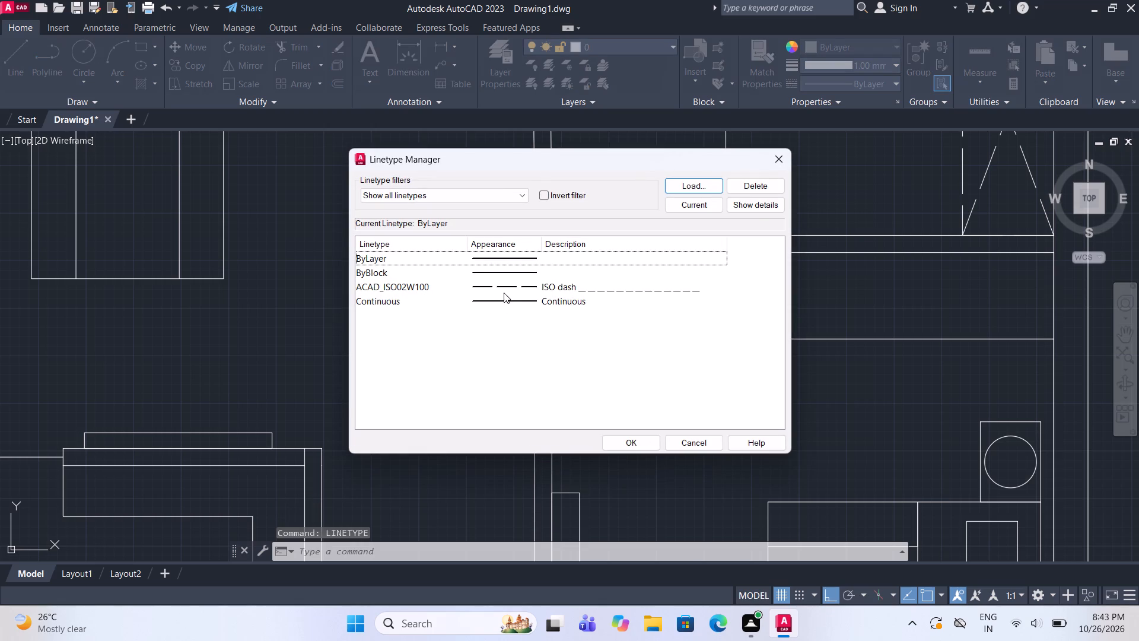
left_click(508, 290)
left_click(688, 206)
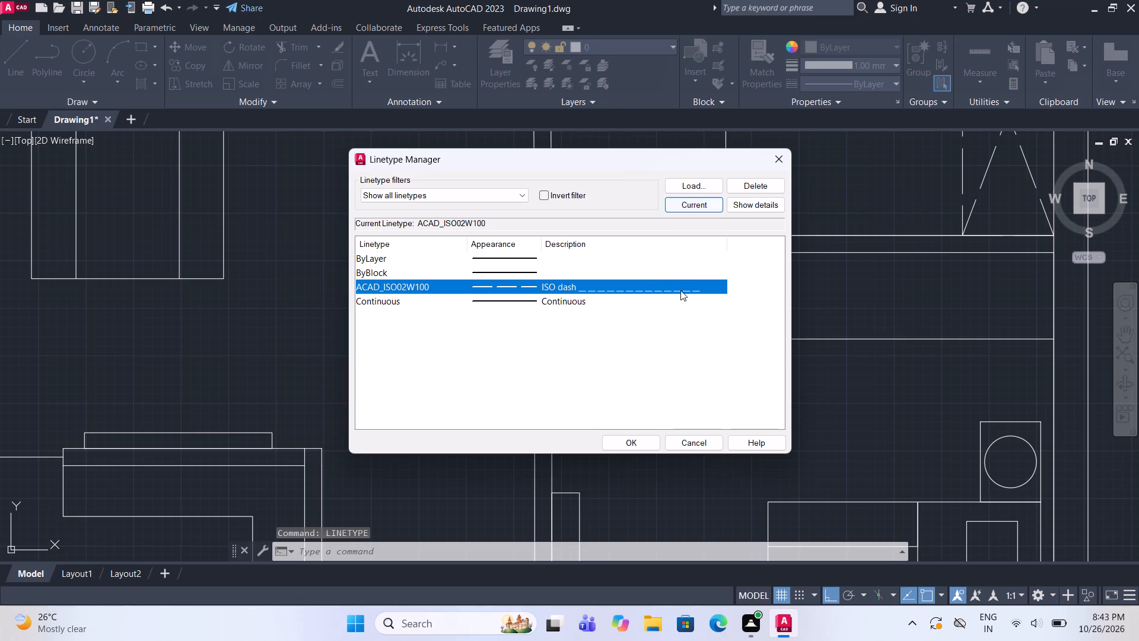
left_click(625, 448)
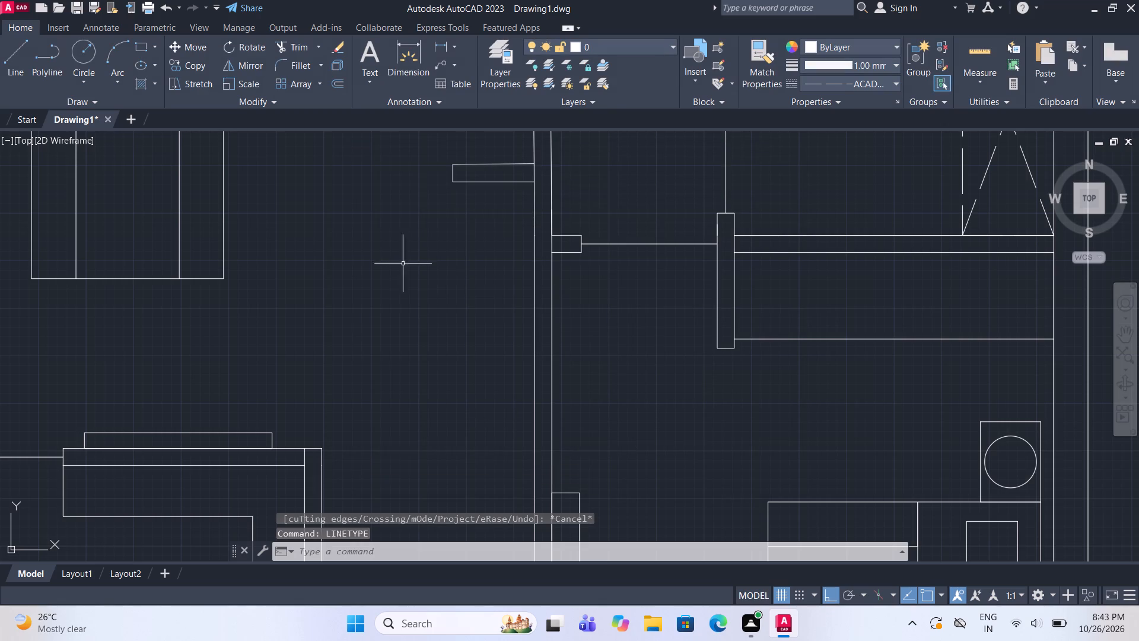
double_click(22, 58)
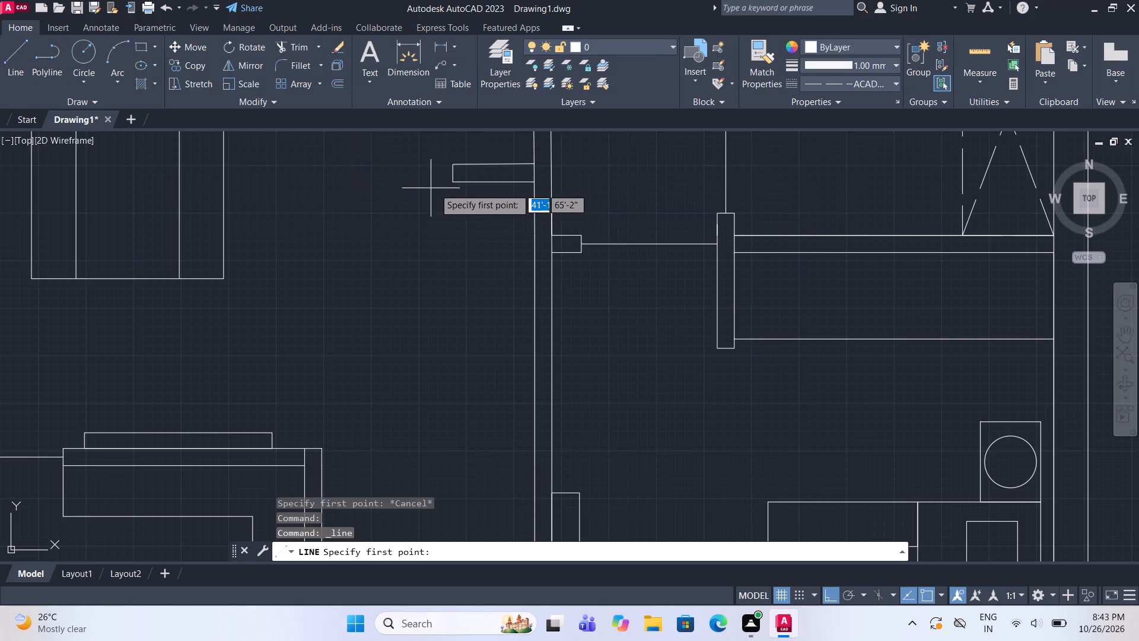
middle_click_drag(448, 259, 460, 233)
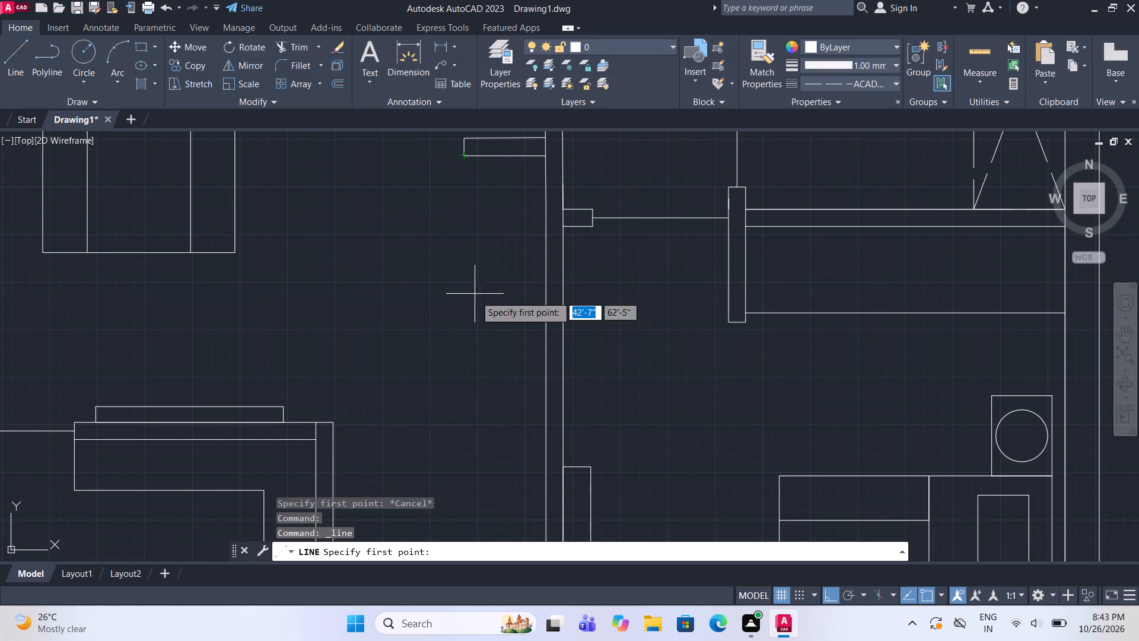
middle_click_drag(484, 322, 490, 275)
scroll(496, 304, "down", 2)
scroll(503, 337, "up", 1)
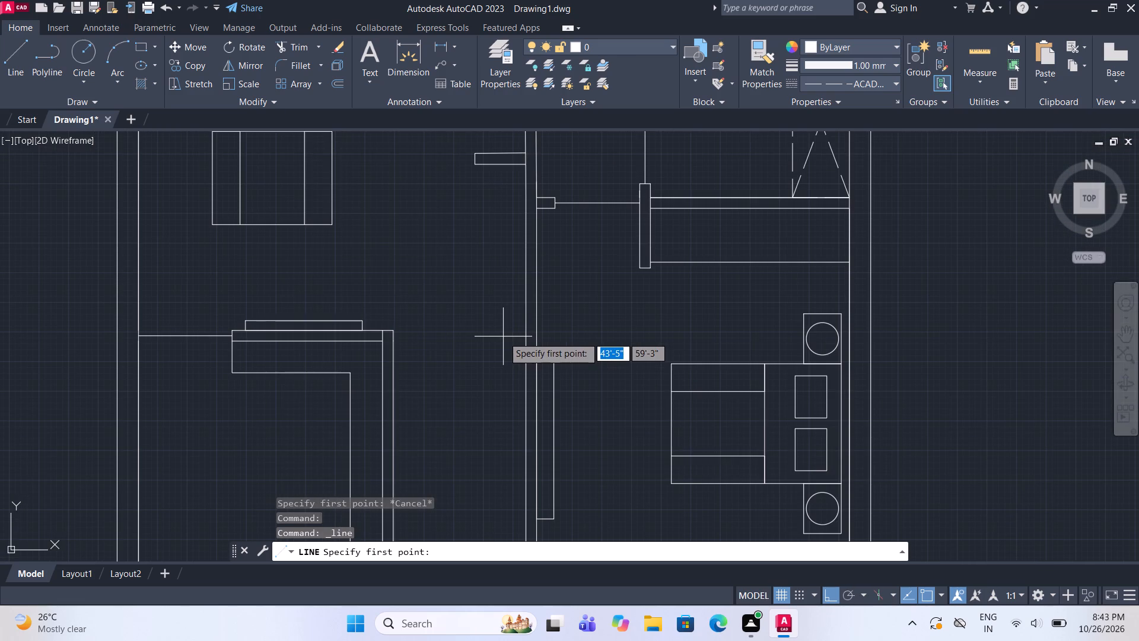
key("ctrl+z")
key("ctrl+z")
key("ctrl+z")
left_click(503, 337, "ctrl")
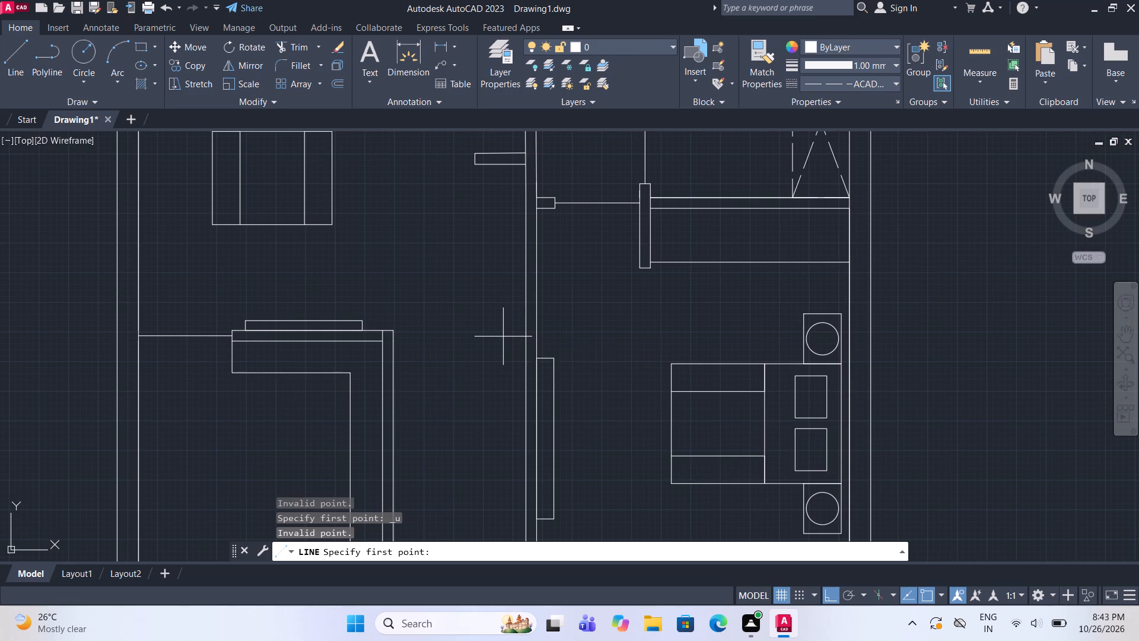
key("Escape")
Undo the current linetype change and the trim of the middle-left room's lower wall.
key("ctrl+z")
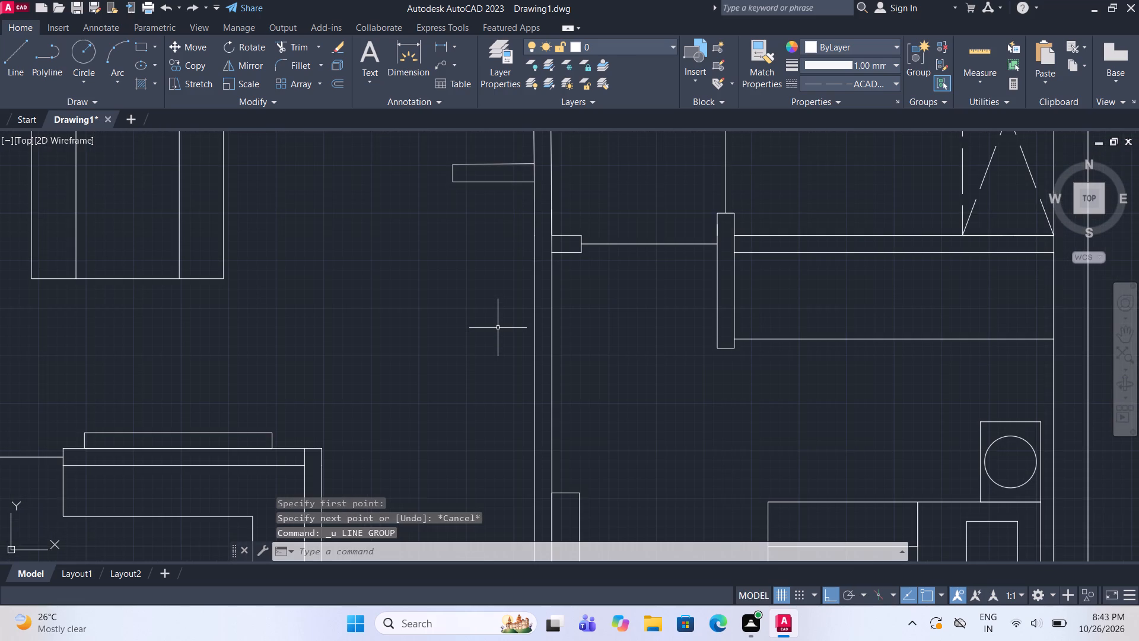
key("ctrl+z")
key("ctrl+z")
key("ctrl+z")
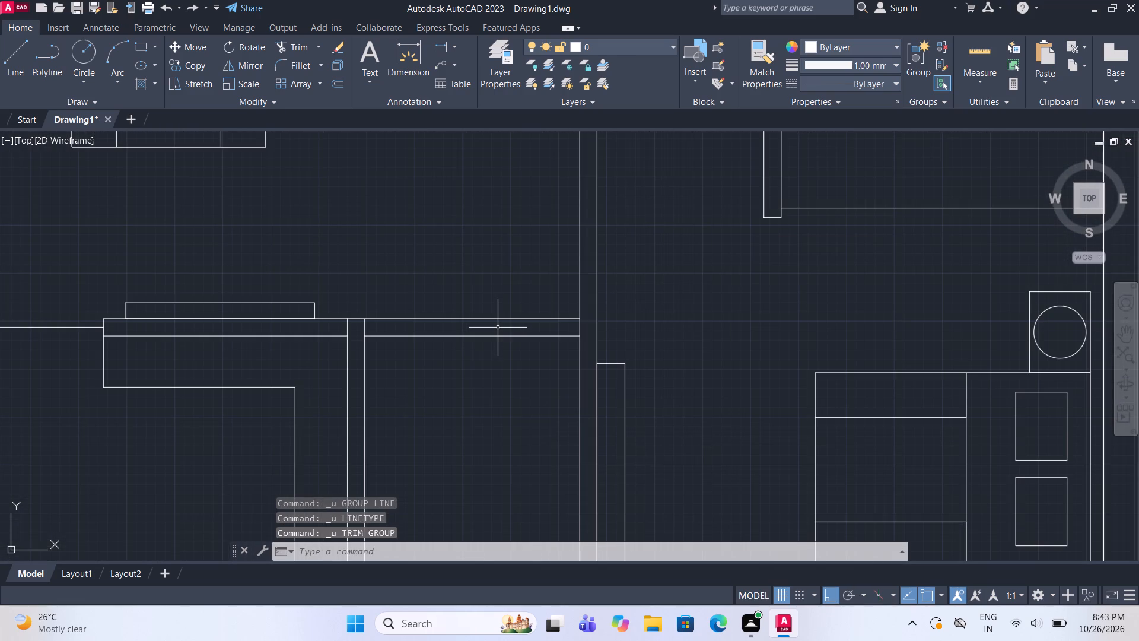
Draw a short vertical line across the middle-left room's lower wall, slightly left of midway between the partition and right wall.
scroll(460, 328, "up", 2)
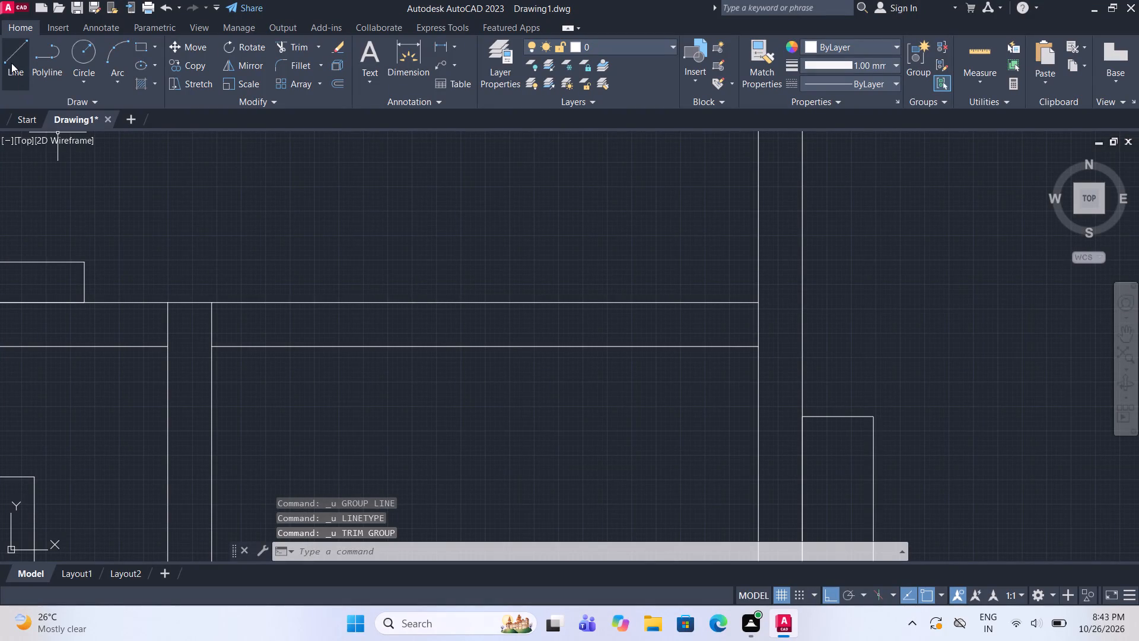
left_click(11, 63)
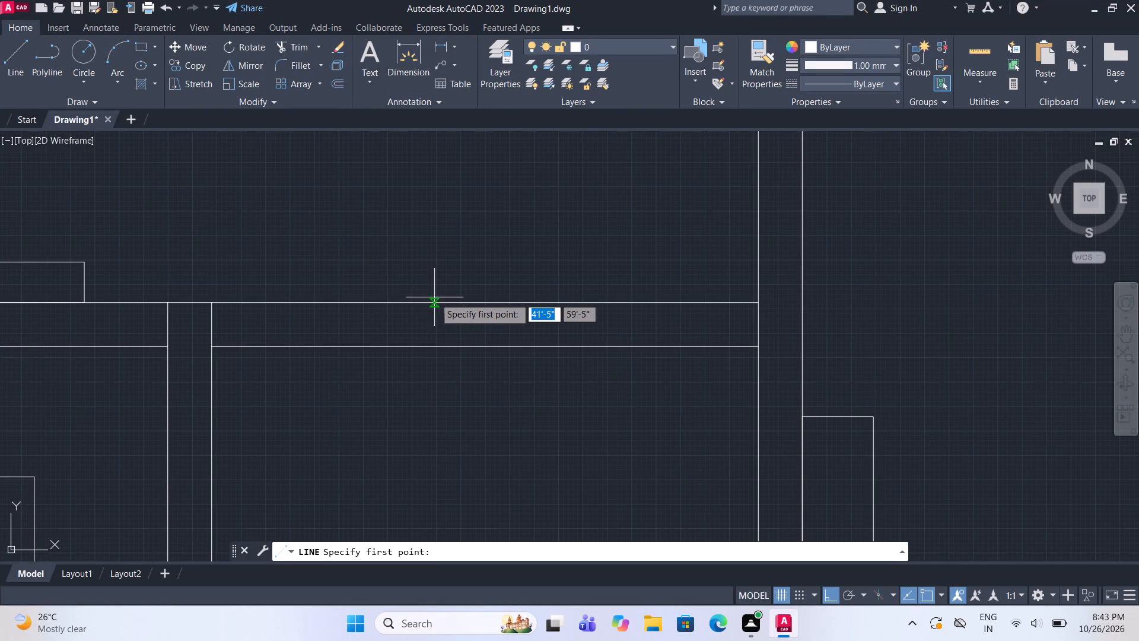
left_click(441, 302)
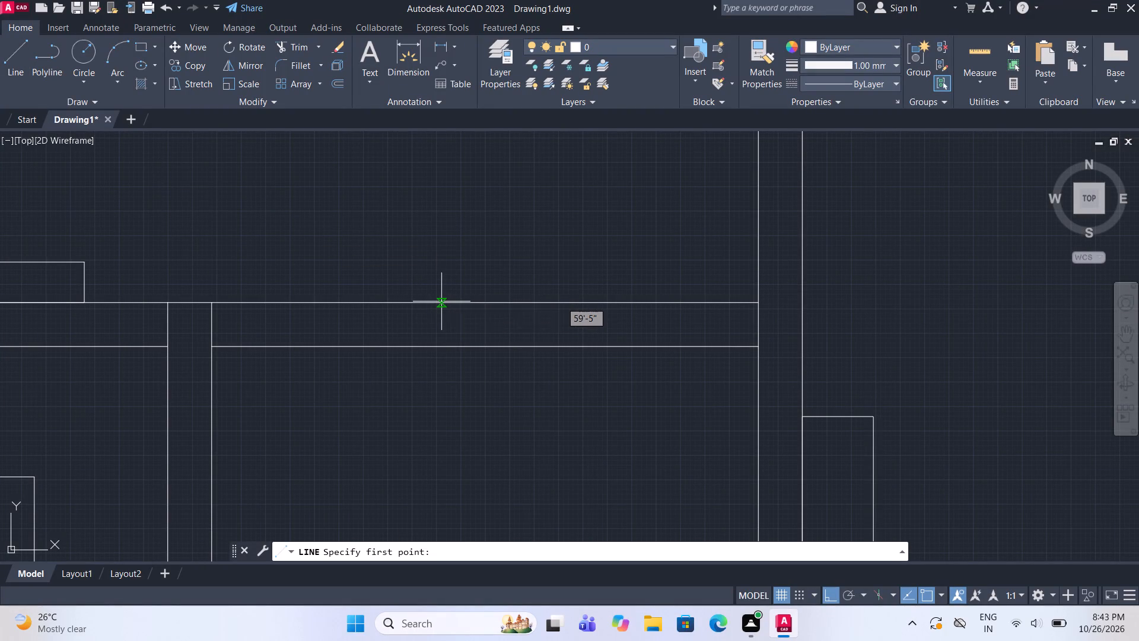
left_click(446, 346)
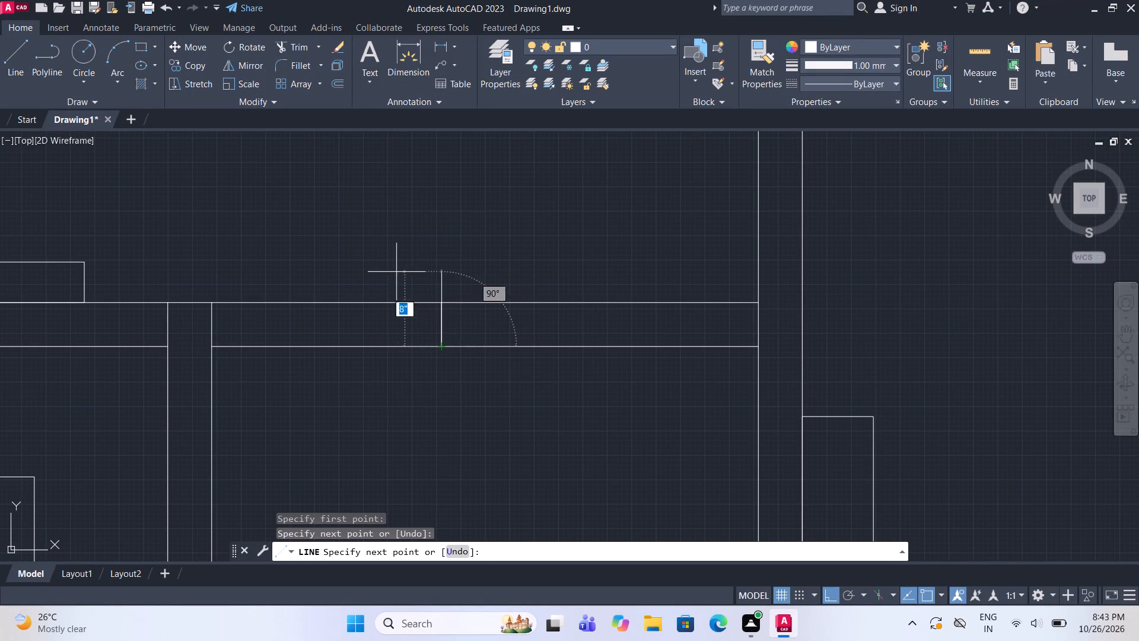
Trim both lower wall lines between the partition's right face and the short vertical line to open the wall.
left_click(304, 53)
left_click_drag(322, 167, 333, 331)
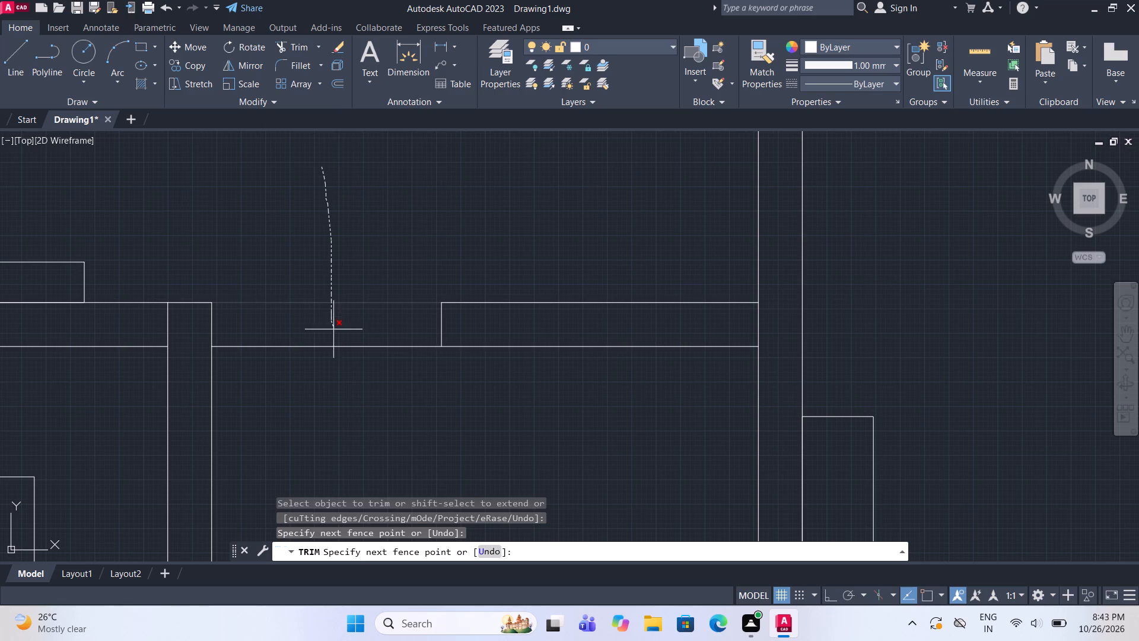
left_click_drag(333, 331, 343, 387)
scroll(335, 394, "down", 2)
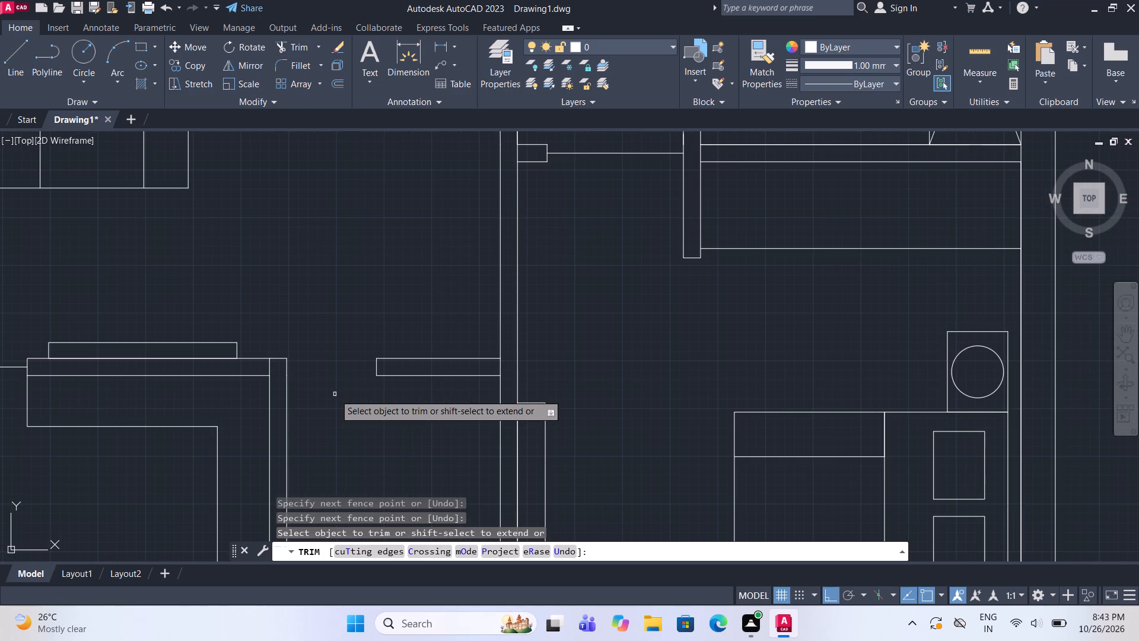
key("space")
Make the ISO dash linetype ACAD_ISO02W100 current.
type("LI")
left_click(388, 446)
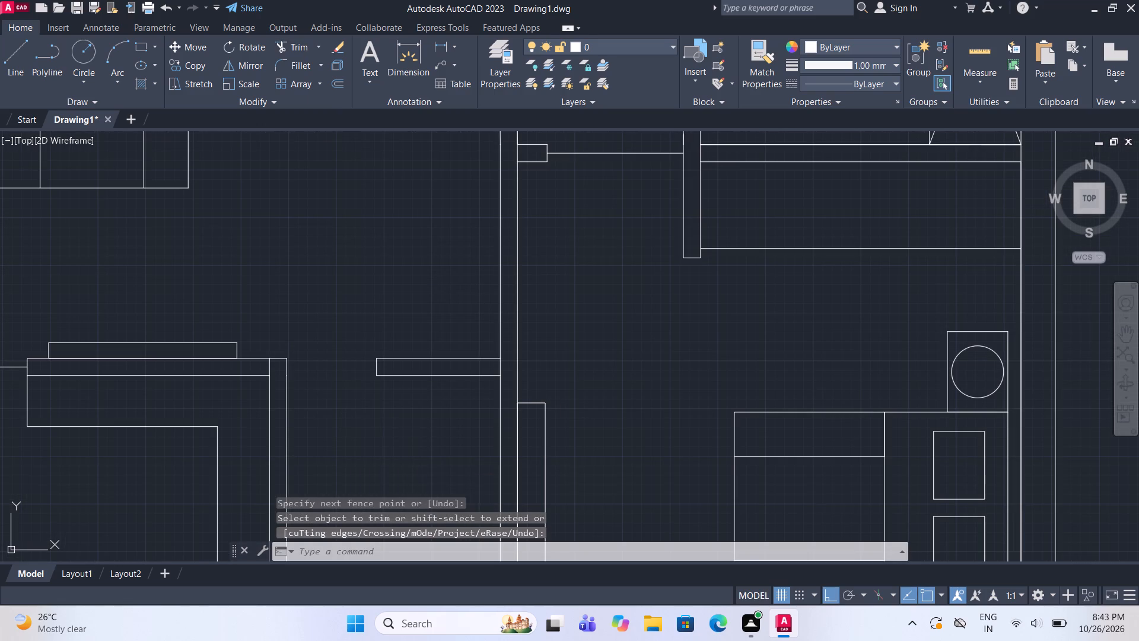
left_click(539, 284)
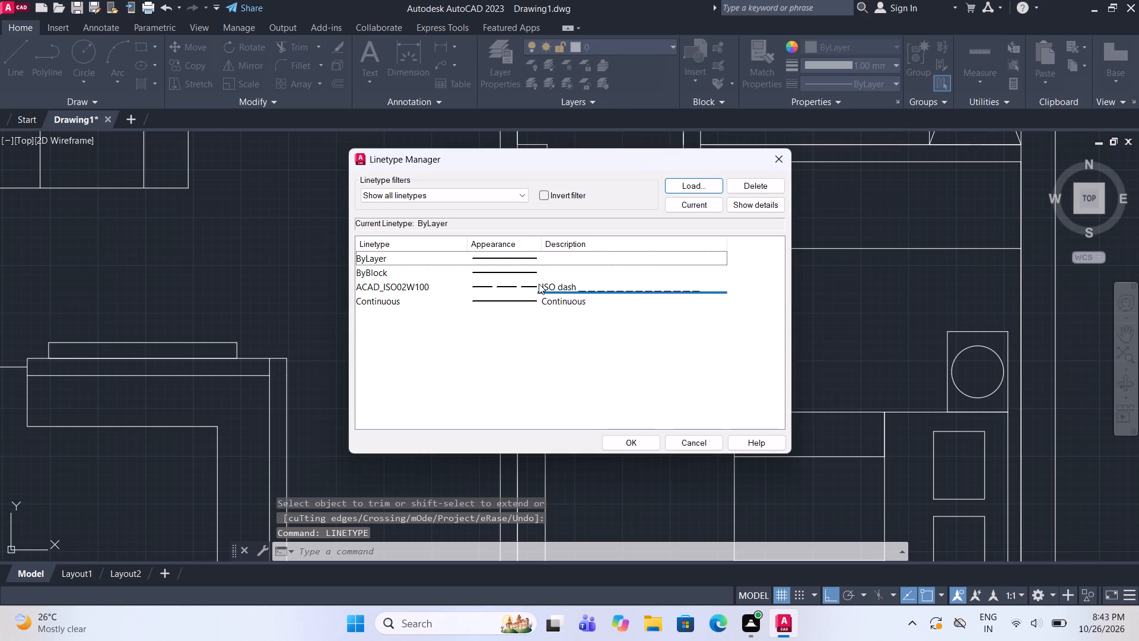
left_click(675, 204)
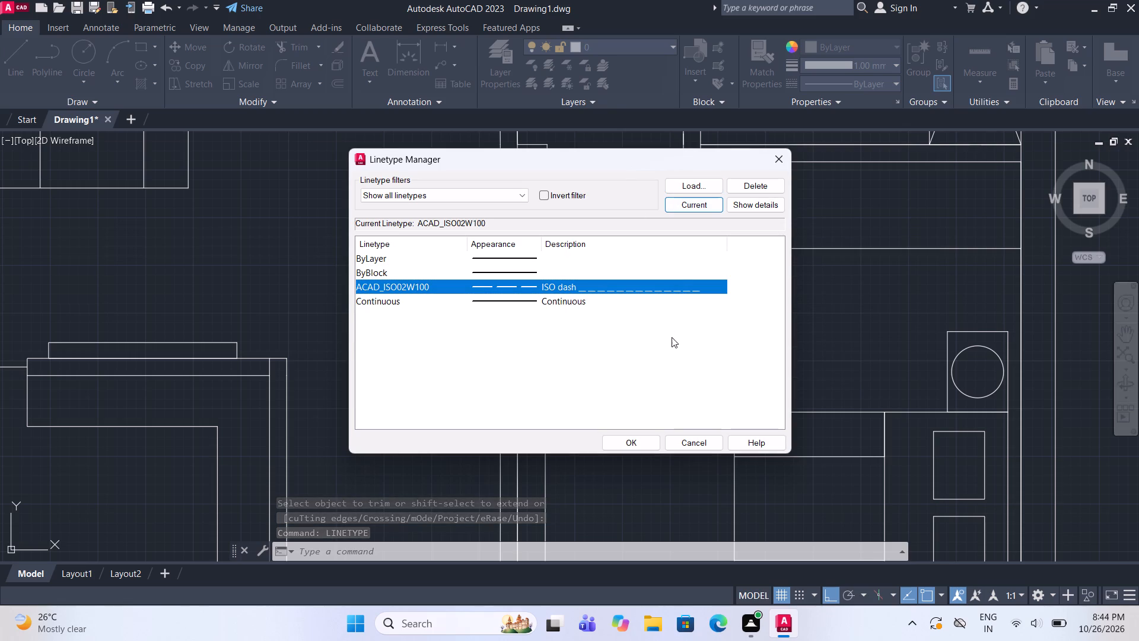
left_click(643, 442)
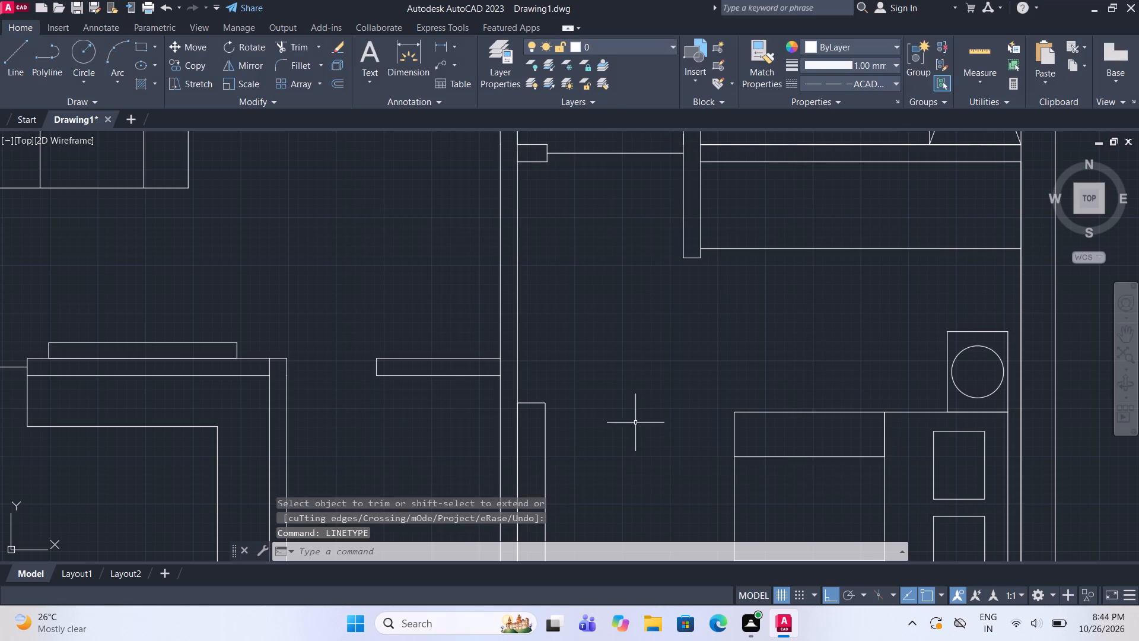
Draw a dashed line across the lower wall opening, from the midpoint of the short wall end to the partition's right face.
left_click(28, 66)
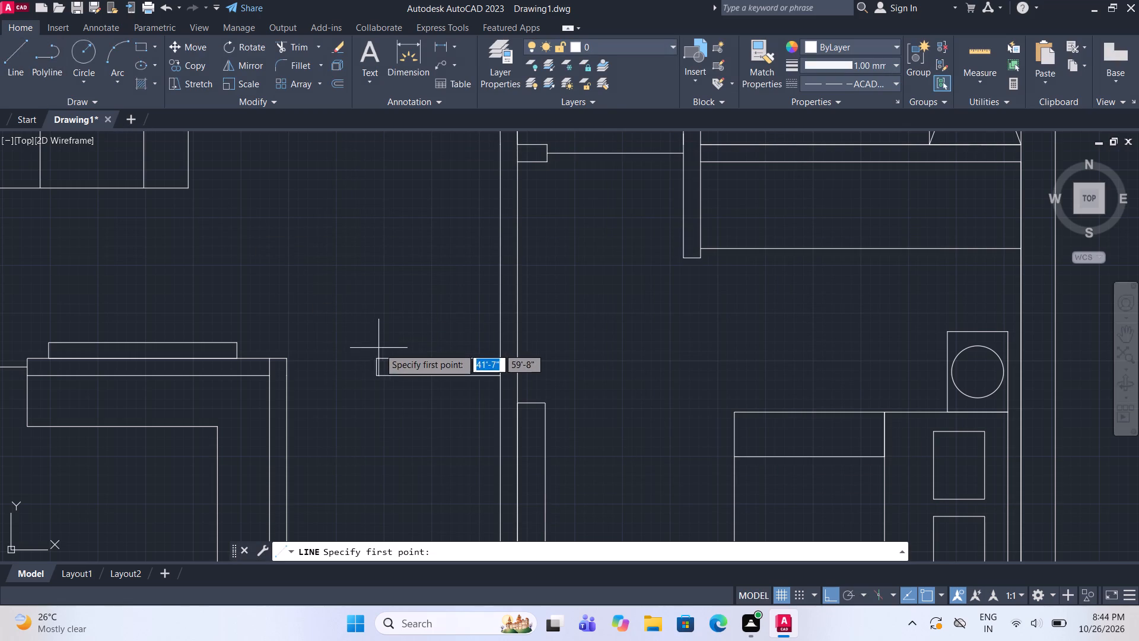
scroll(376, 359, "up", 1)
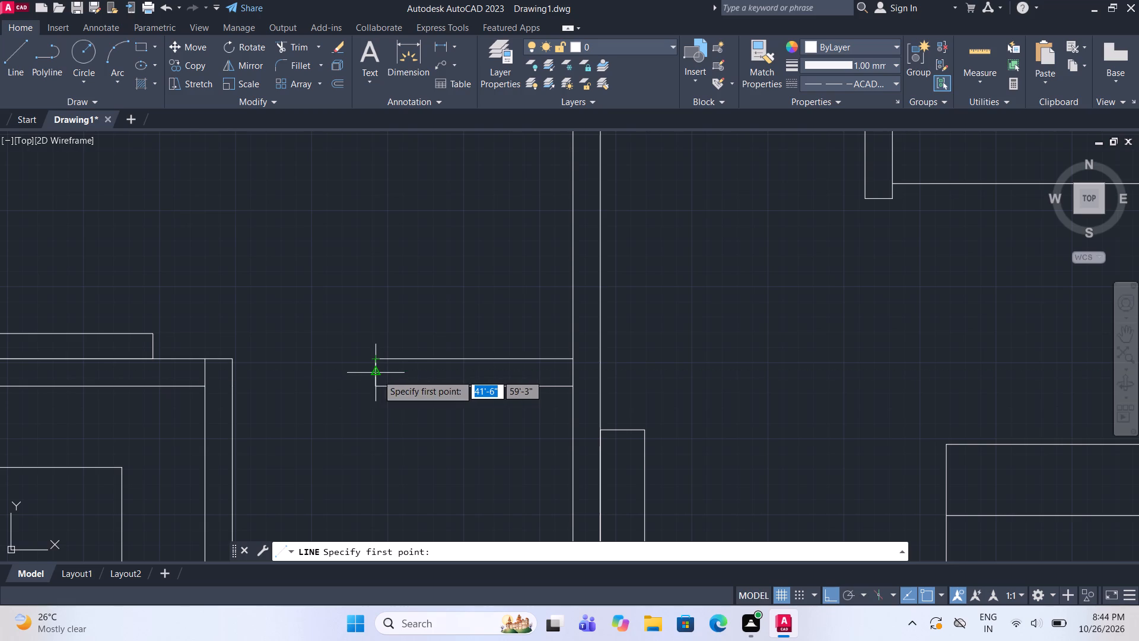
left_click(377, 375)
left_click(232, 378)
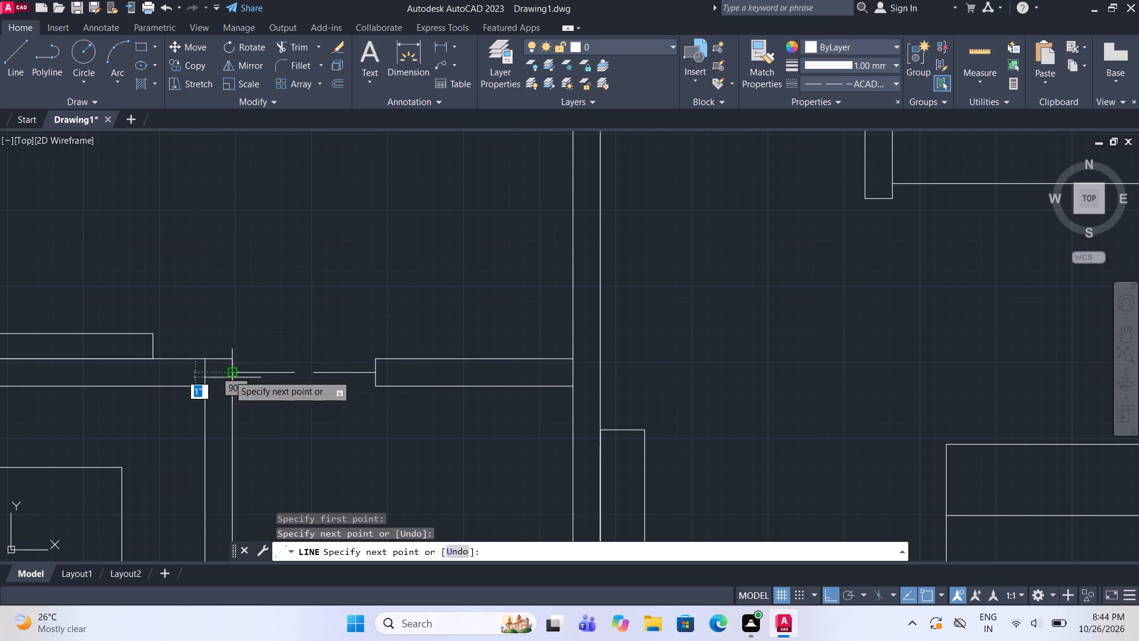
Draw a vertical dashed line from the lower stub wall, near its free end, up to just below the upper stub wall.
left_click(20, 67)
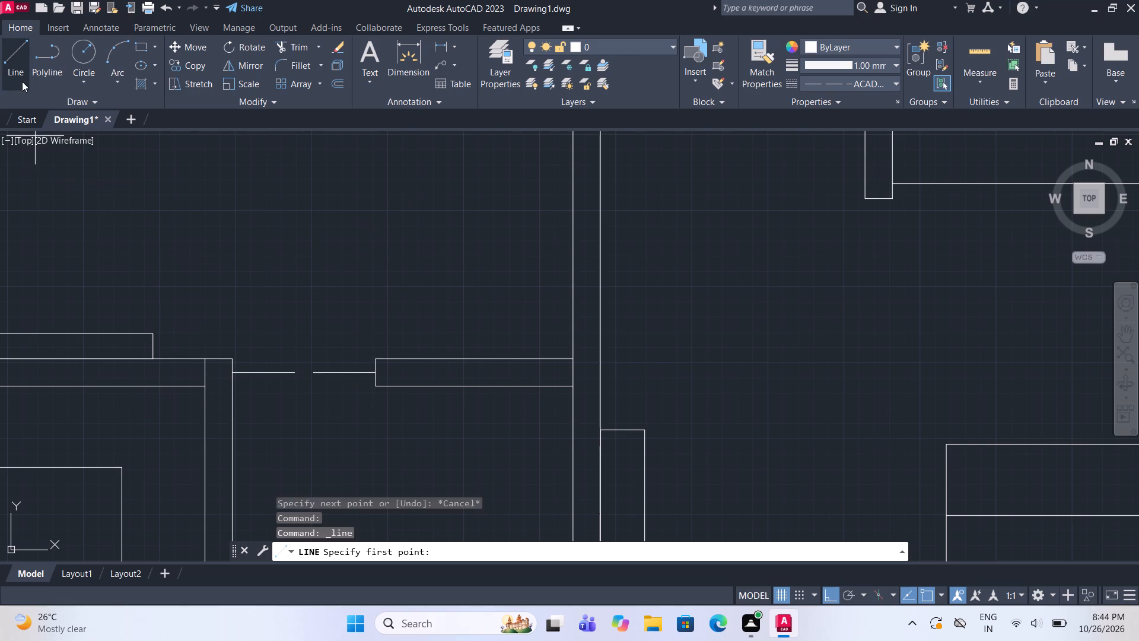
middle_click_drag(176, 195, 214, 233)
scroll(214, 233, "up", 1)
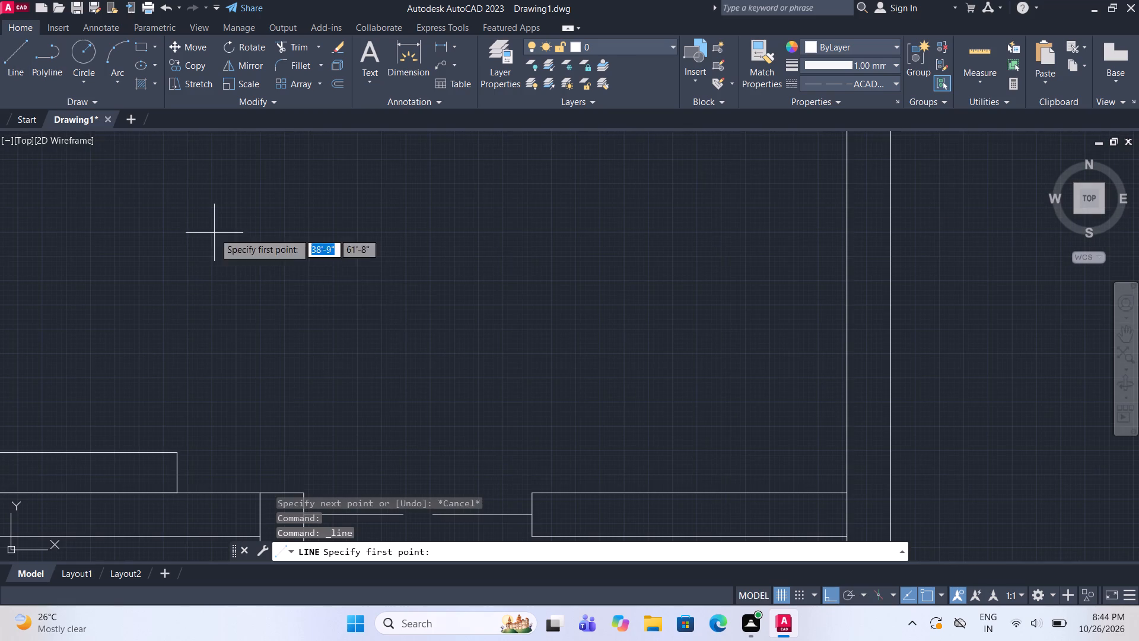
left_click(552, 489)
scroll(556, 446, "down", 3)
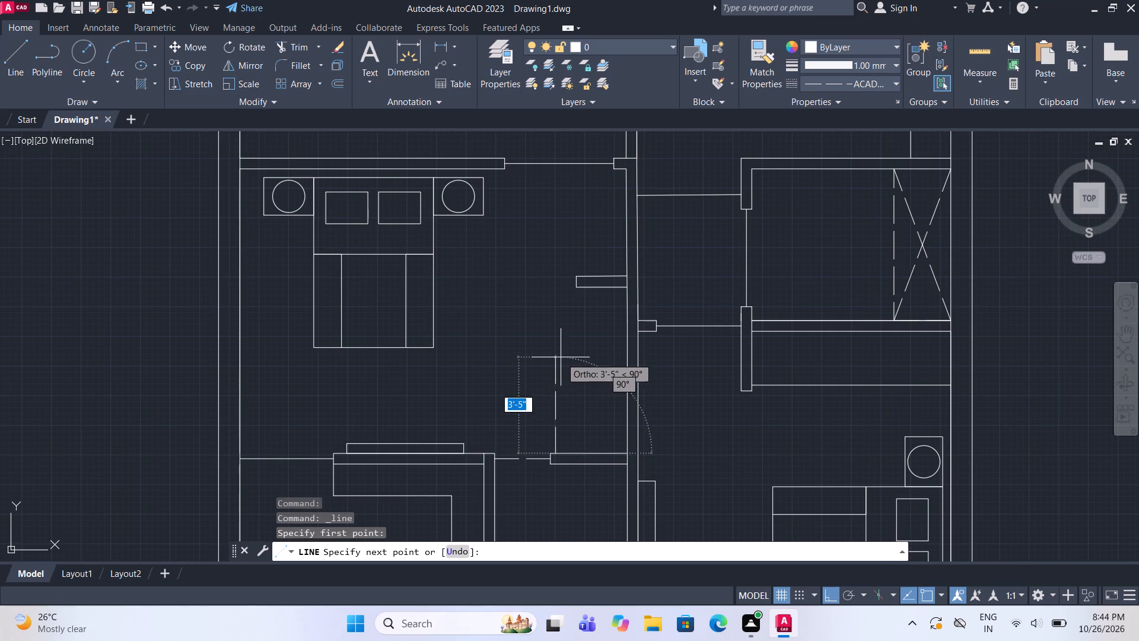
scroll(568, 344, "up", 1)
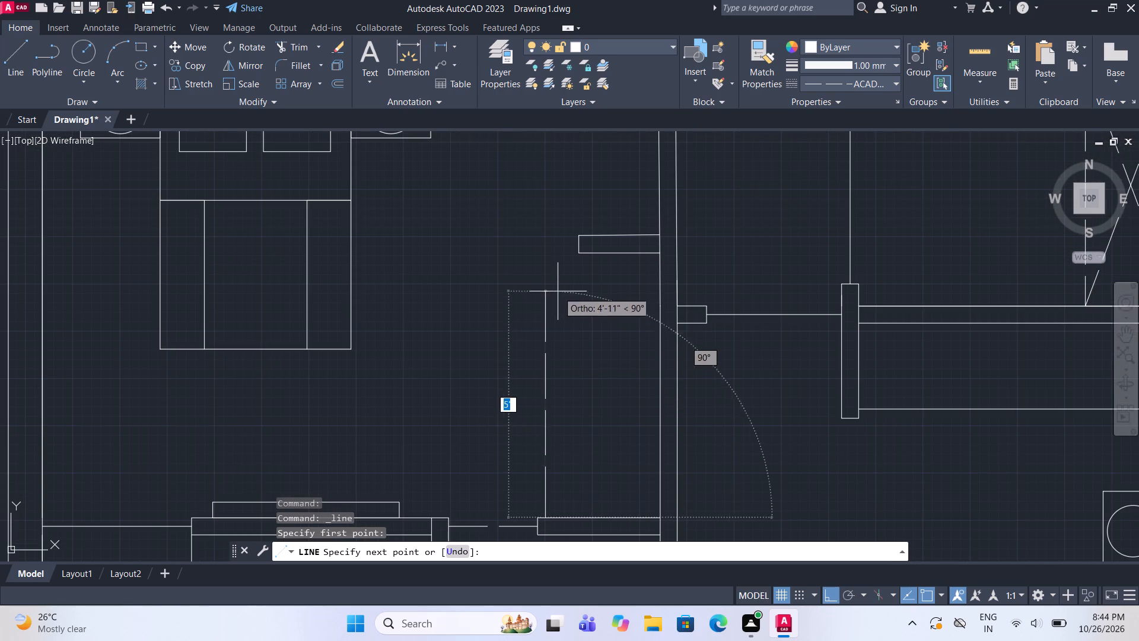
left_click(551, 261)
key("Escape")
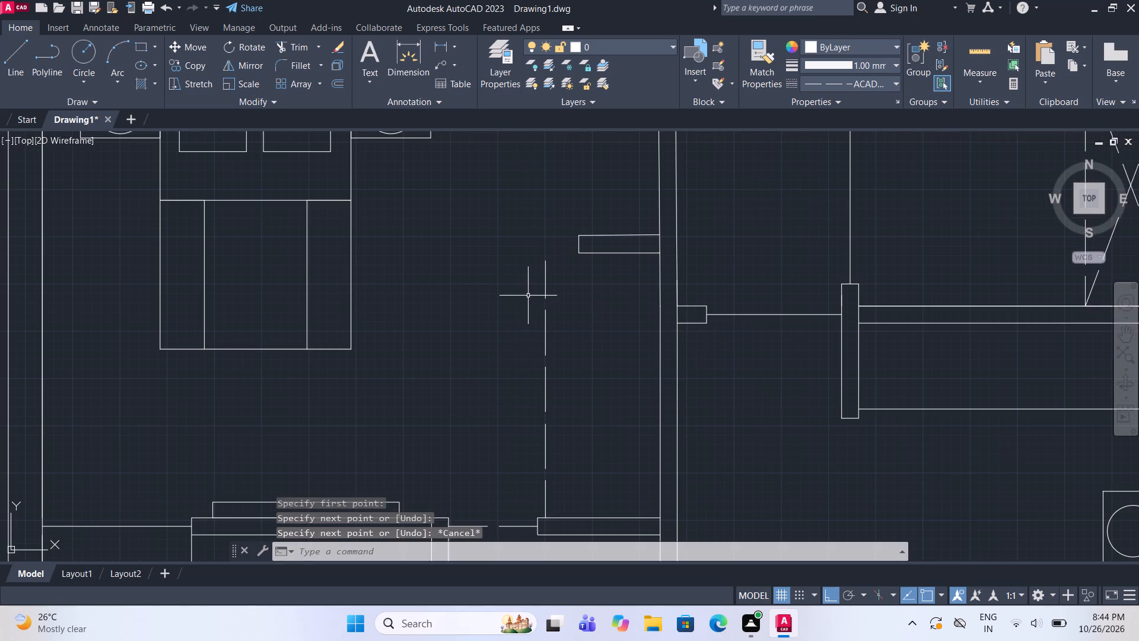
Set the current linetype back to ByLayer.
middle_click_drag(533, 289, 515, 287)
scroll(515, 287, "up", 1)
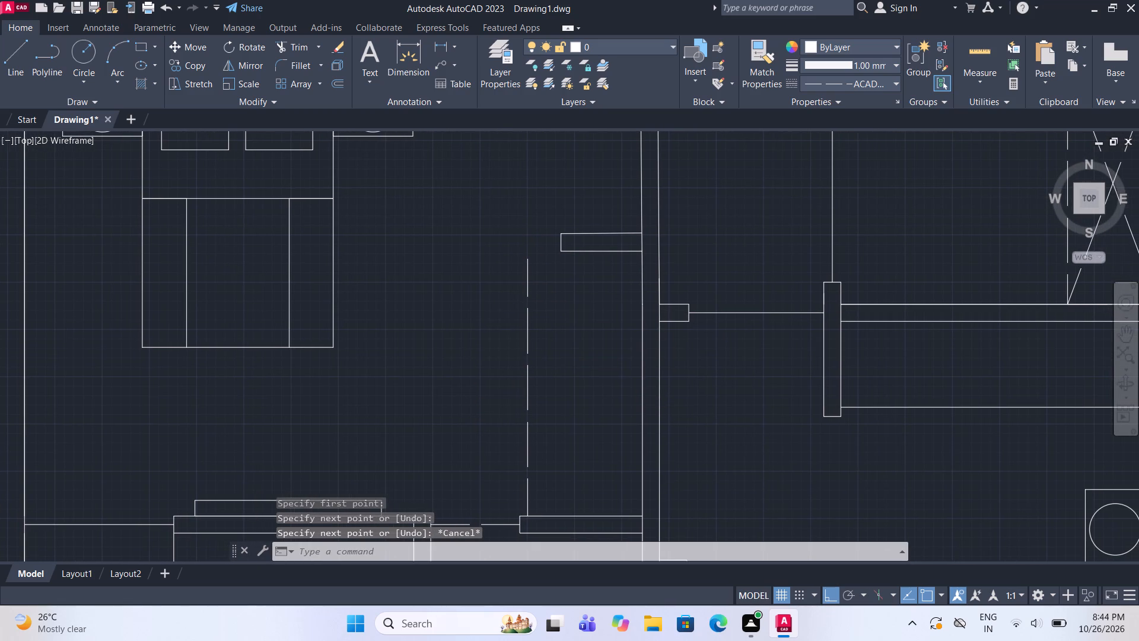
type("LI")
left_click(560, 331)
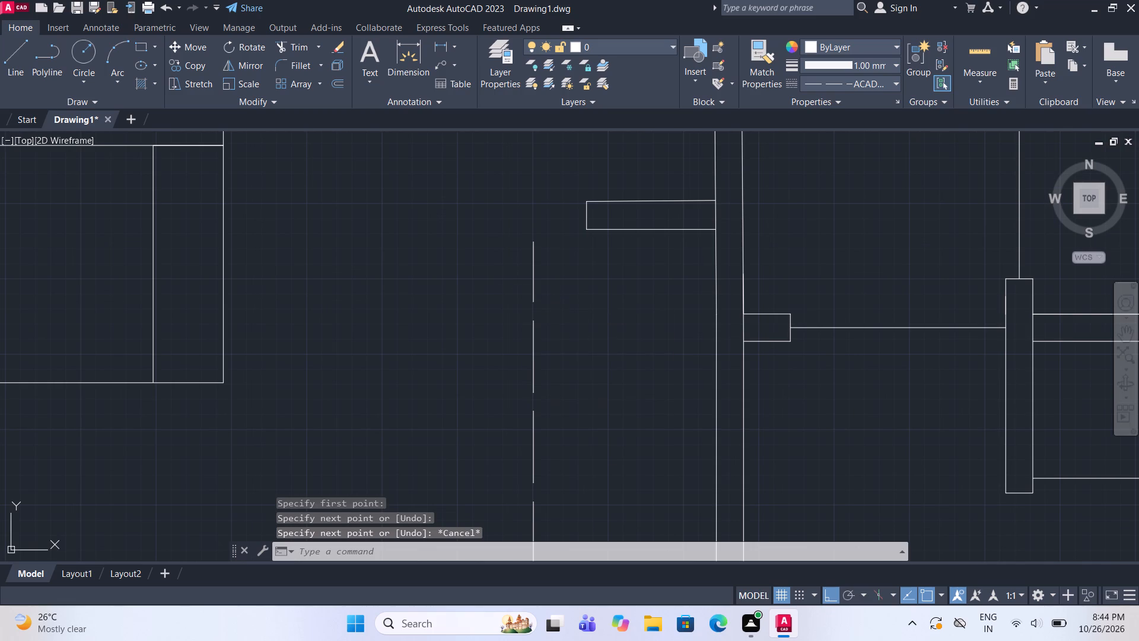
left_click(551, 263)
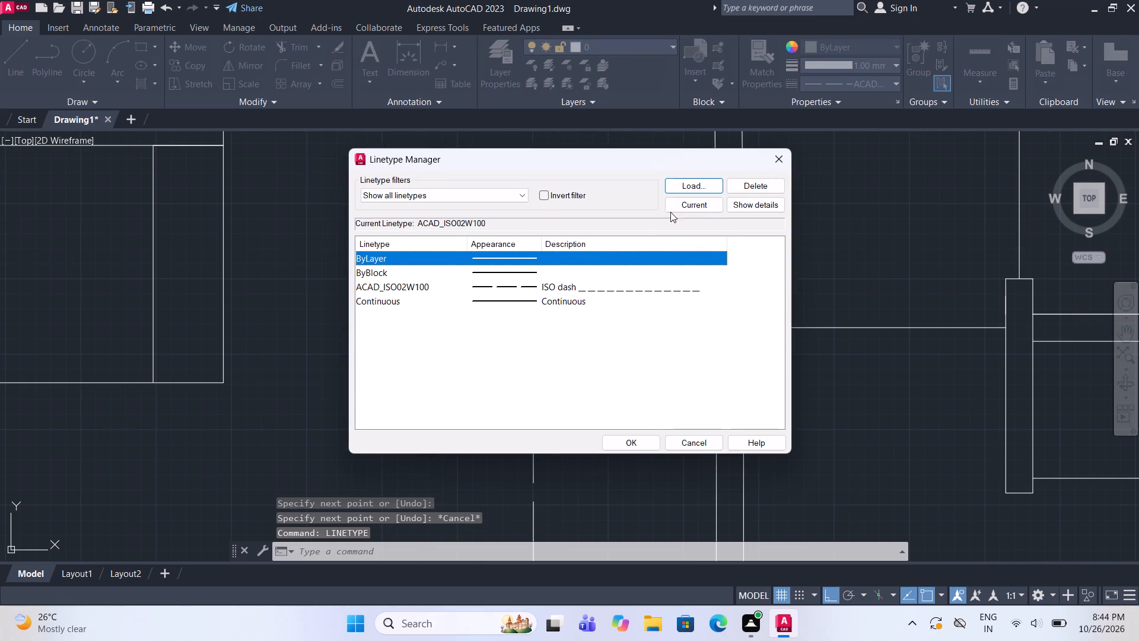
left_click(683, 208)
left_click(637, 438)
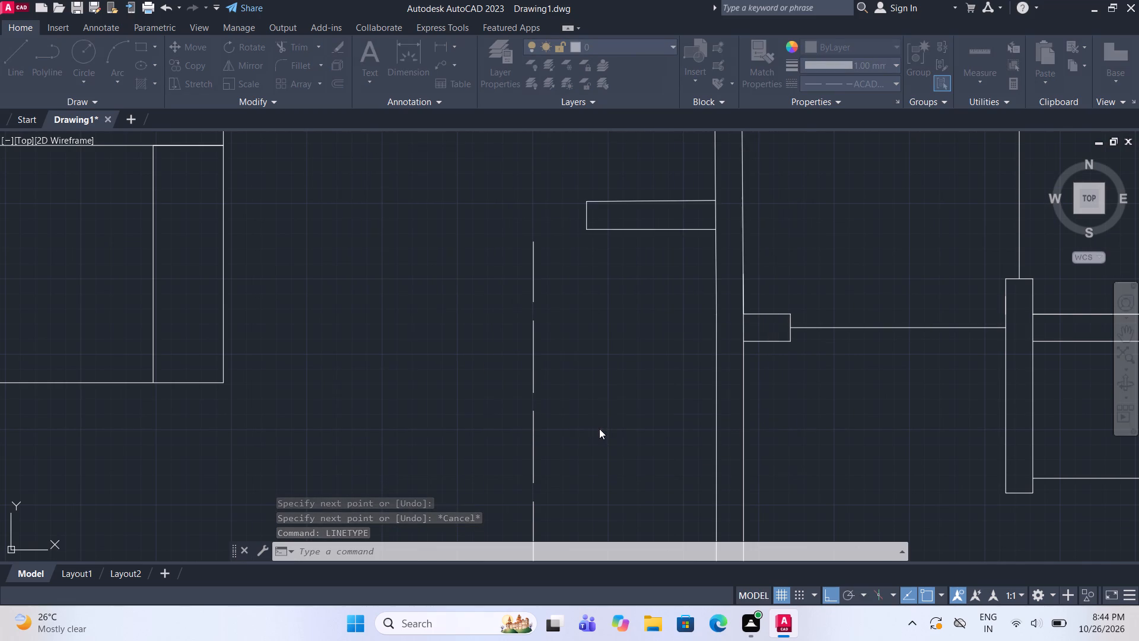
Draw a vertical solid guide line from the lower stub wall's free end up to just above the upper stub wall.
middle_click_drag(564, 288, 552, 337)
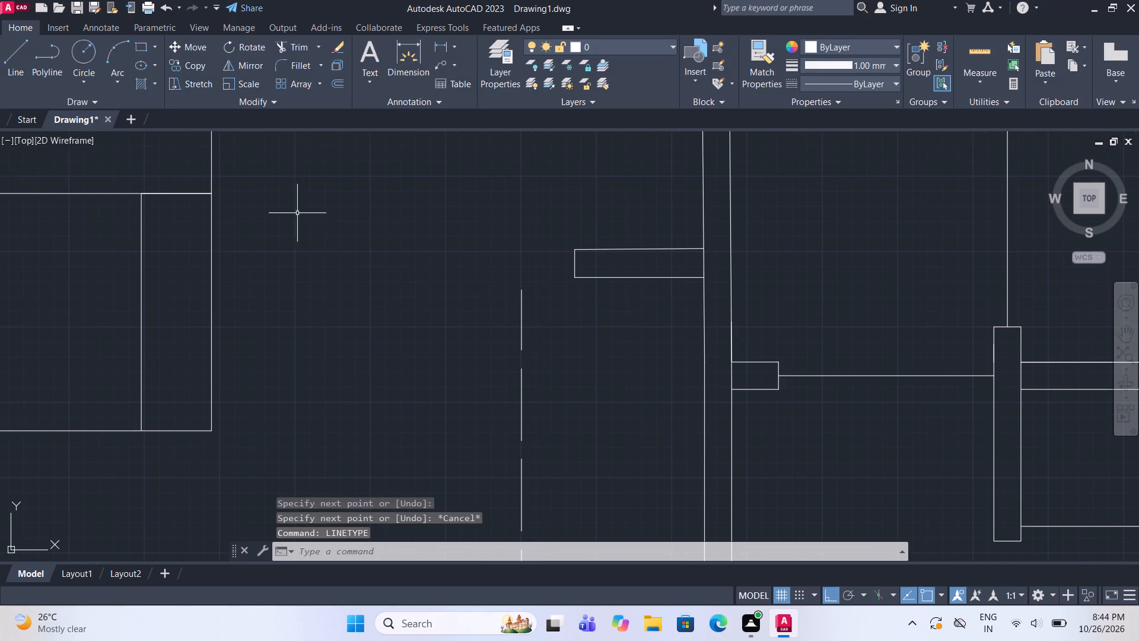
left_click(14, 72)
scroll(308, 241, "down", 2)
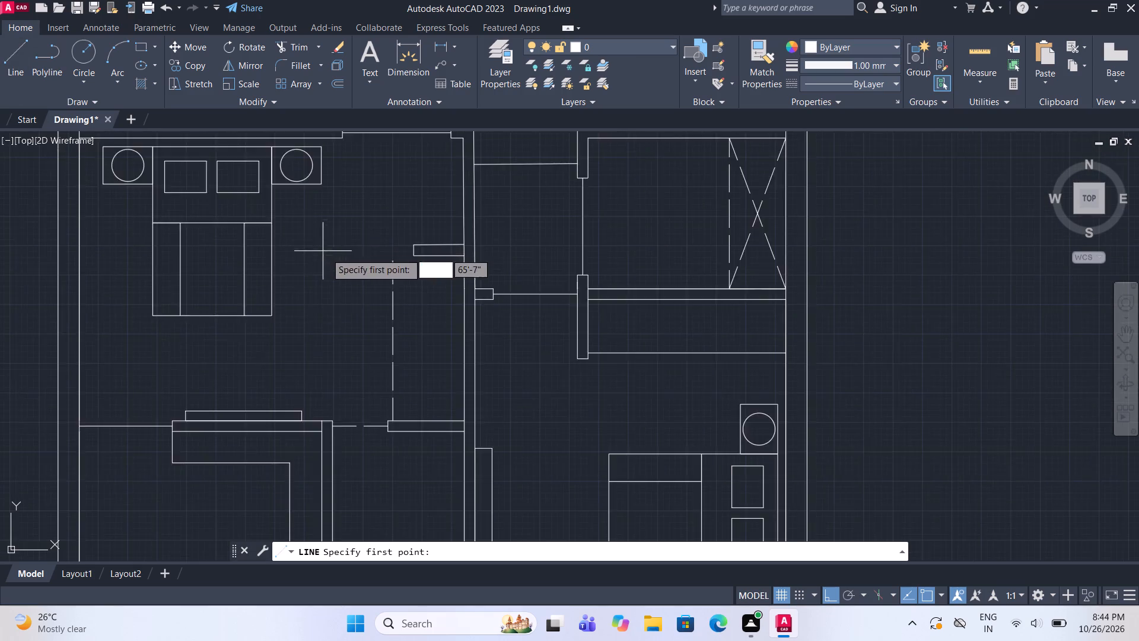
scroll(329, 255, "down", 1)
scroll(374, 307, "up", 2)
left_click_drag(345, 433, 344, 428)
left_click(348, 150)
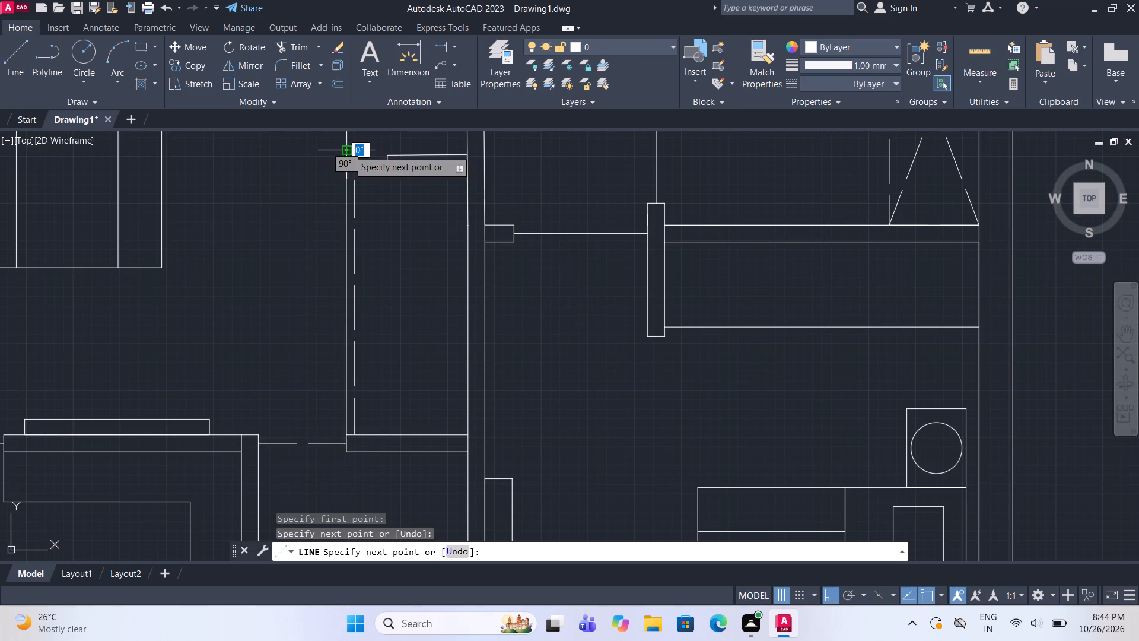
middle_click_drag(348, 150, 370, 216)
scroll(370, 216, "up", 2)
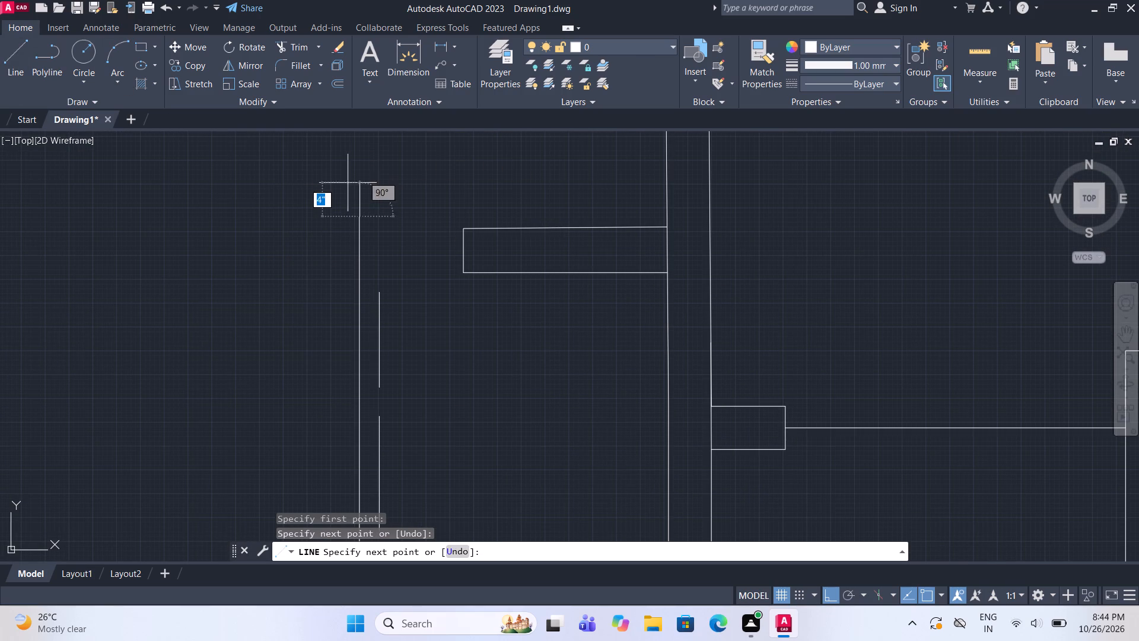
key("Escape")
Stretch both horizontal lines of the upper stub wall out to the vertical guide line, about 2'-8" long.
left_click_drag(485, 300, 483, 291)
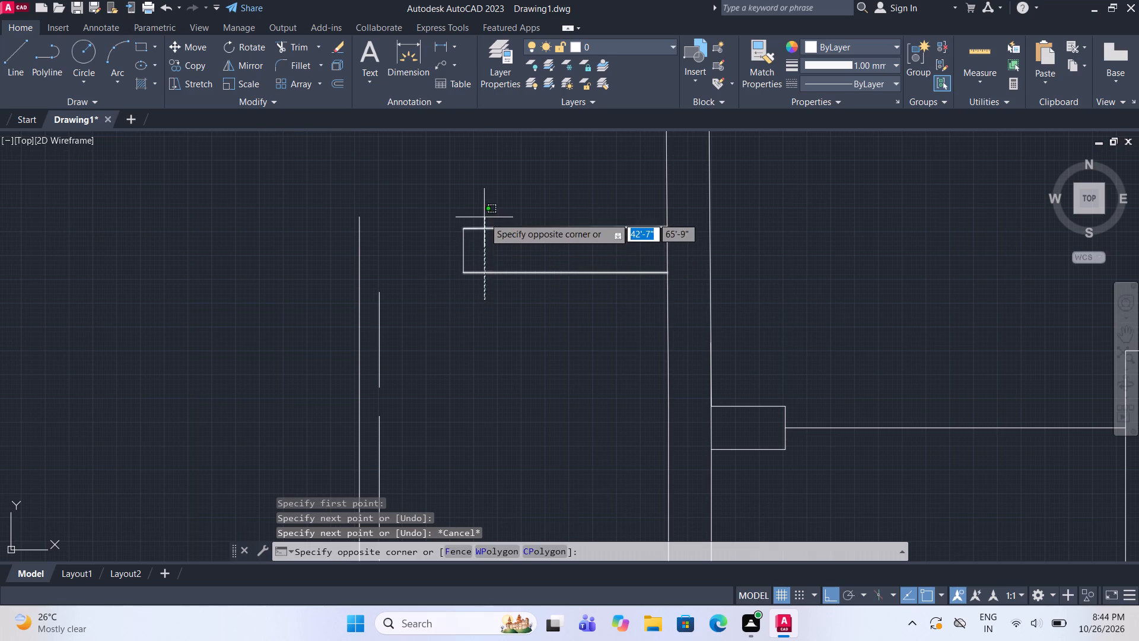
left_click(484, 217)
left_click(464, 227)
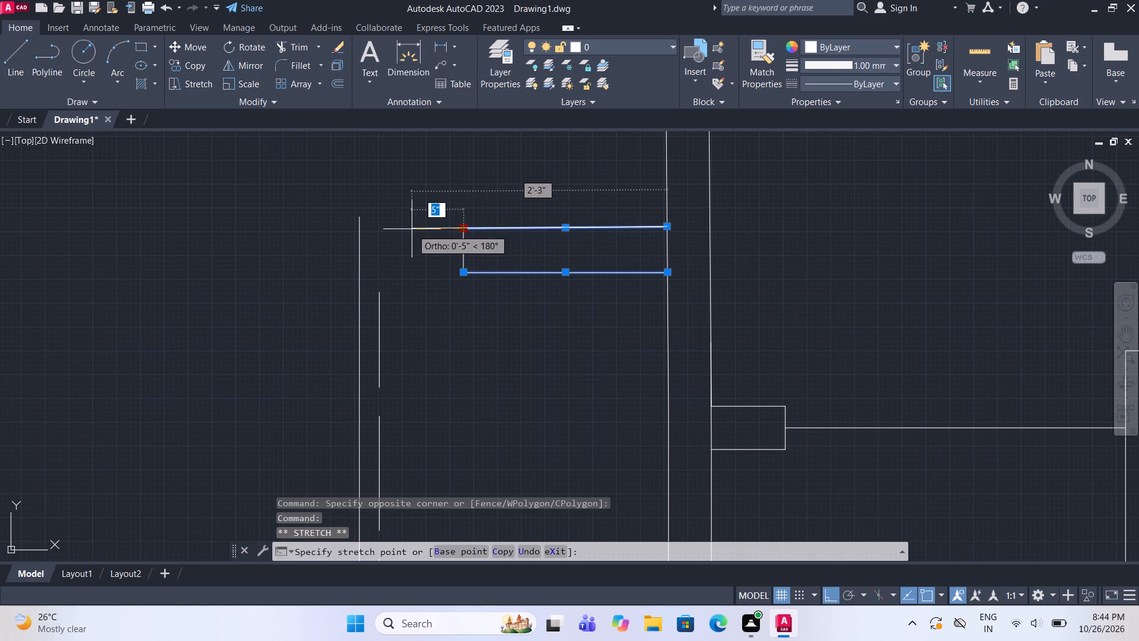
left_click(365, 230)
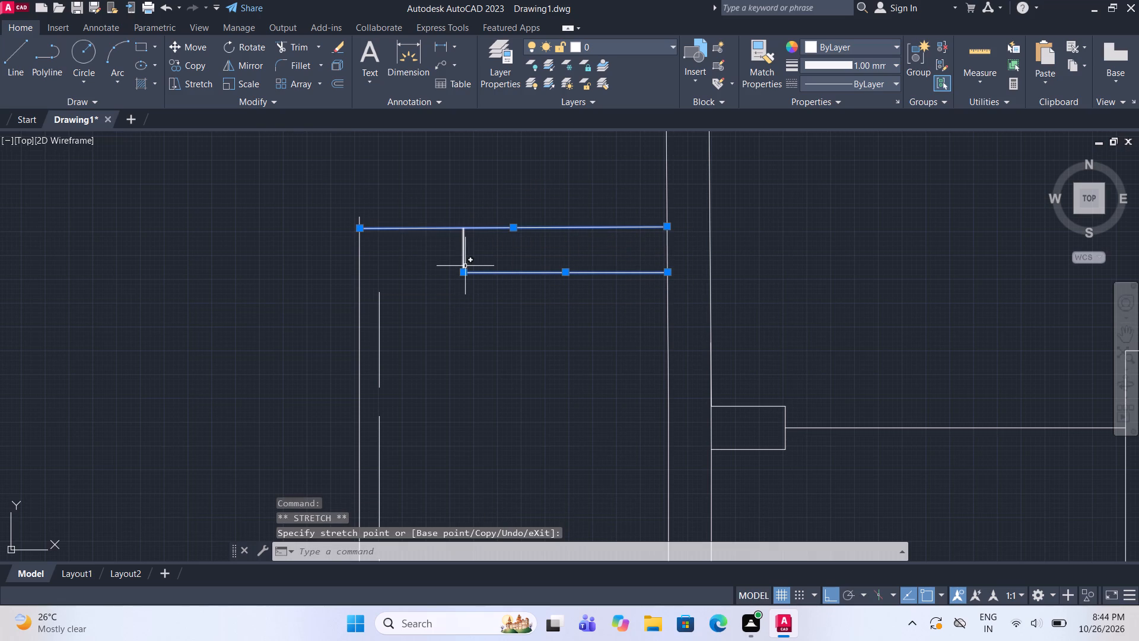
left_click(464, 270)
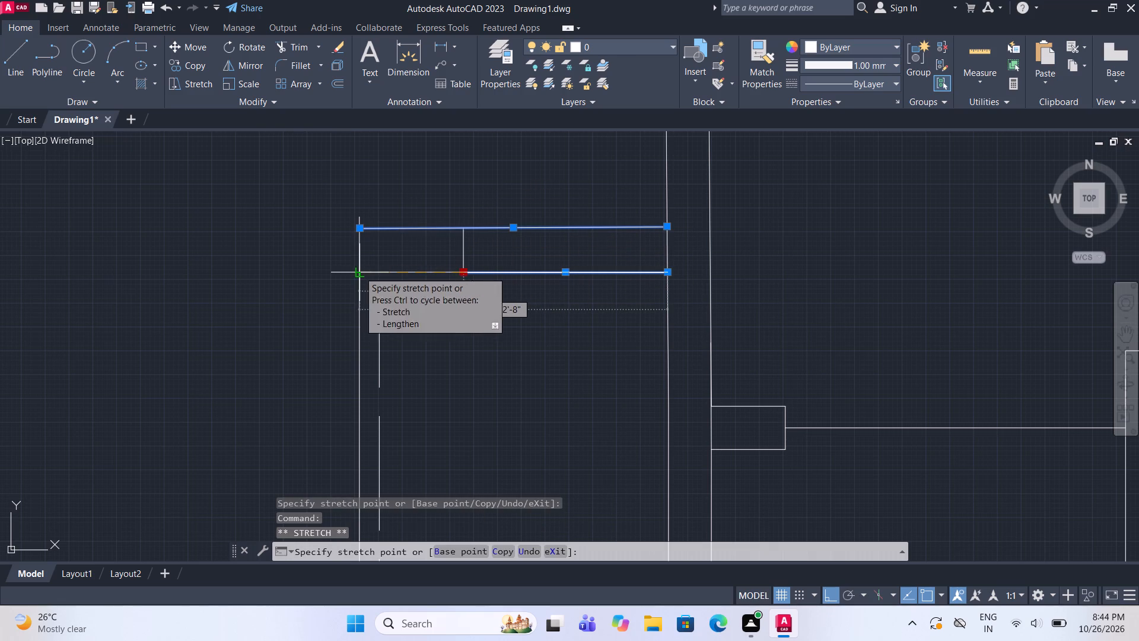
left_click(359, 271)
key("space")
left_click(459, 258)
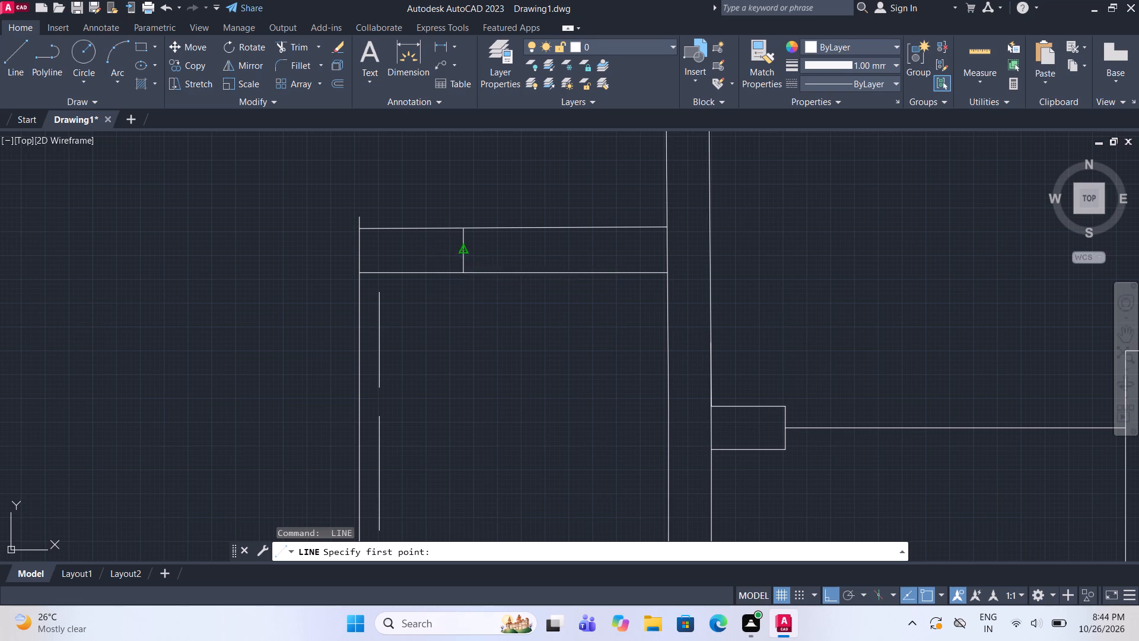
key("Escape")
Delete the old short end line inside the lengthened upper stub wall.
left_click(463, 262)
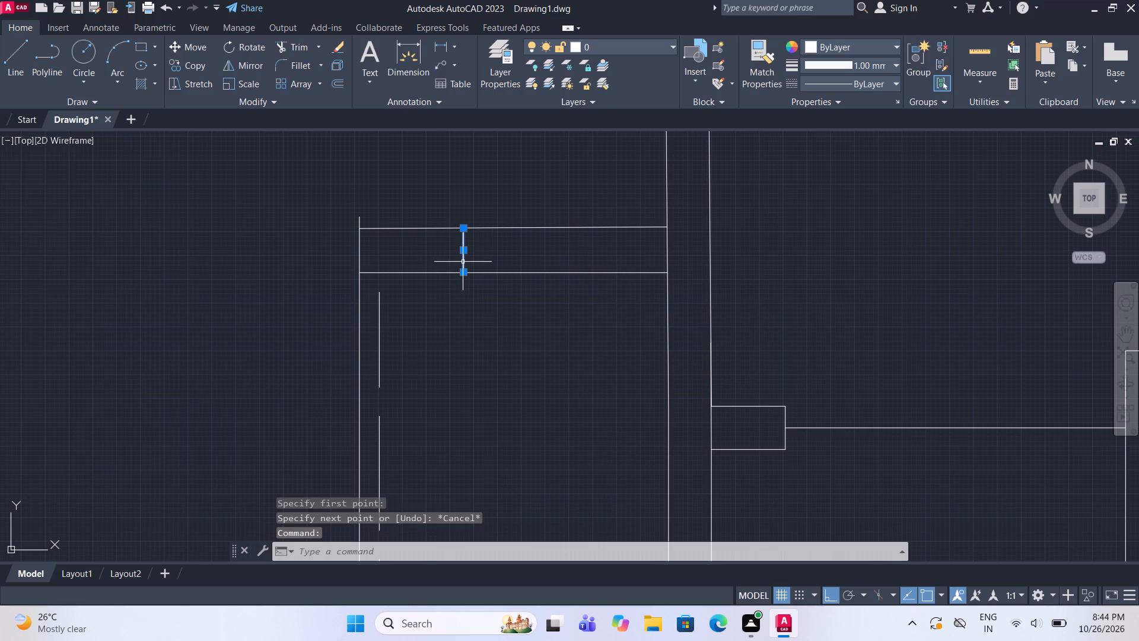
key("Delete")
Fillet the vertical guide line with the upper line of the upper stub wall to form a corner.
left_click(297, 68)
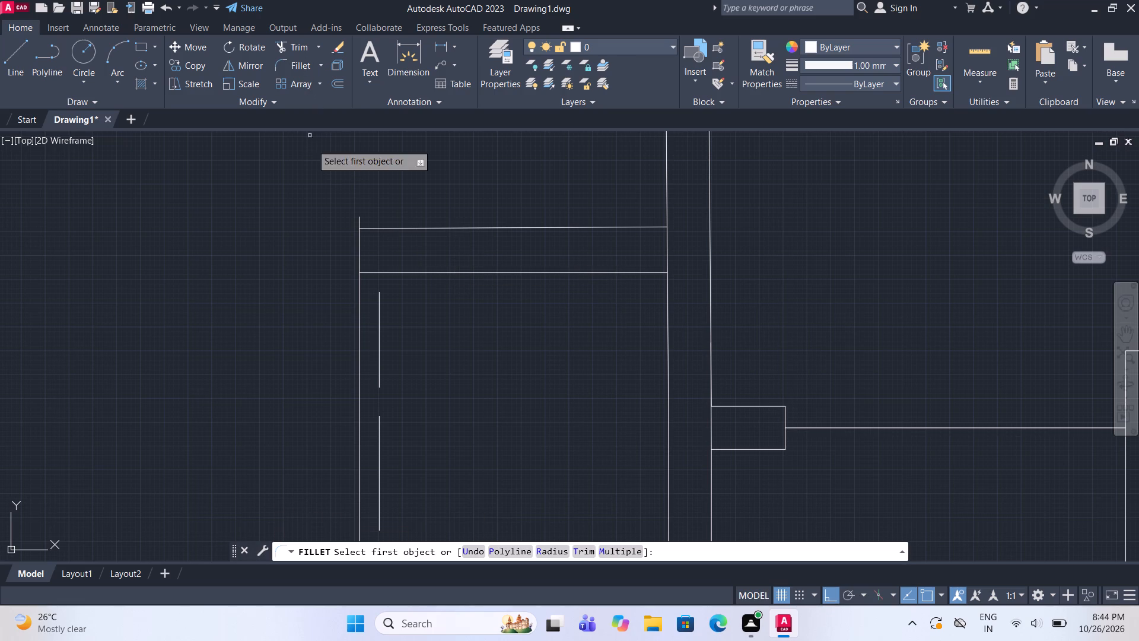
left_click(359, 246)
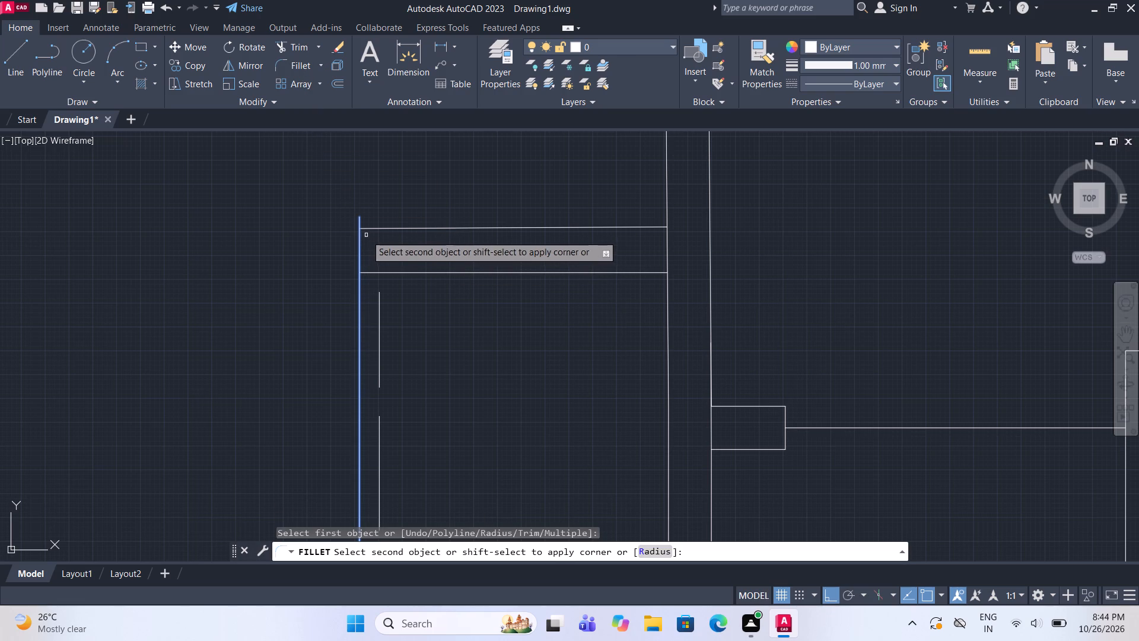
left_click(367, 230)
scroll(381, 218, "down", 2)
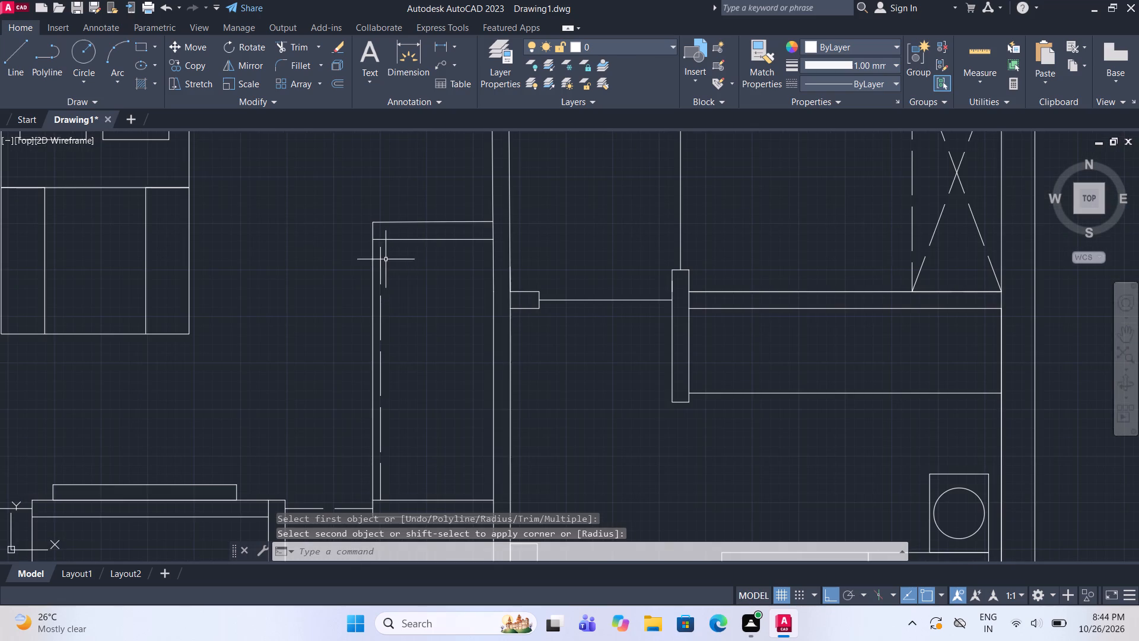
Delete the vertical solid guide line beside the dashed line.
double_click(373, 315)
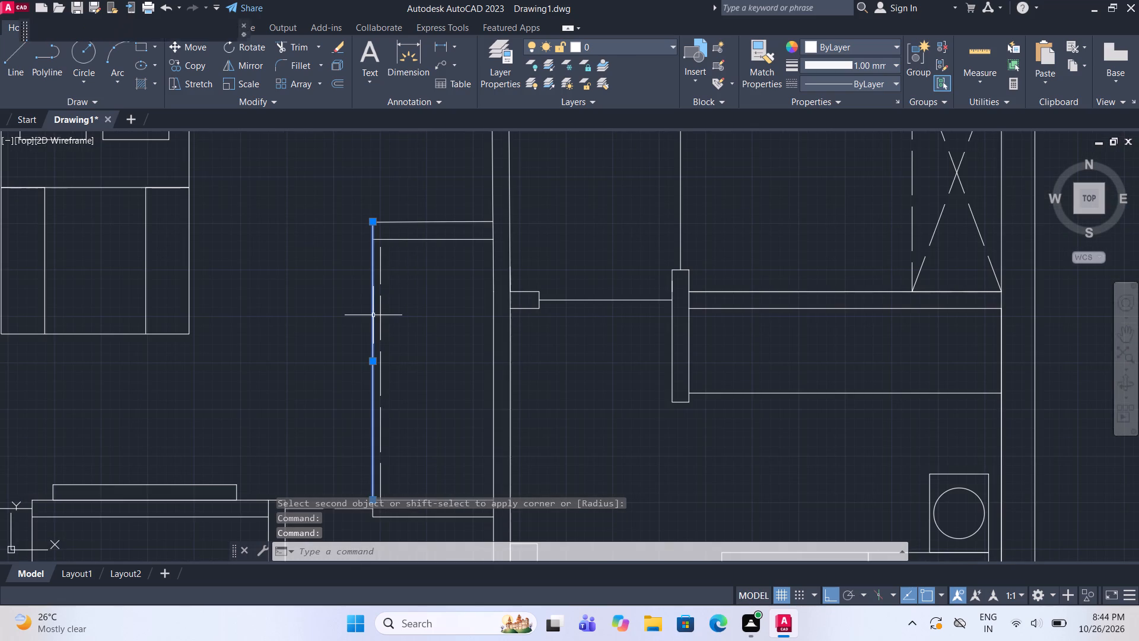
key("Delete")
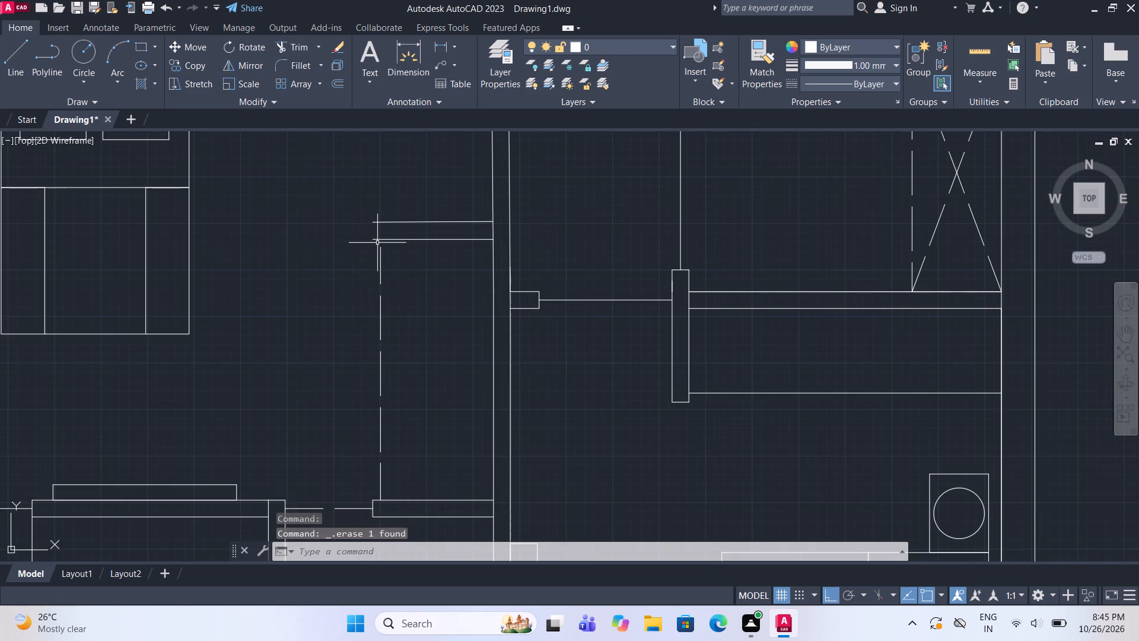
Close the free end of the upper stub wall with a short vertical line joining its two horizontal lines.
scroll(377, 243, "up", 2)
left_click(4, 64)
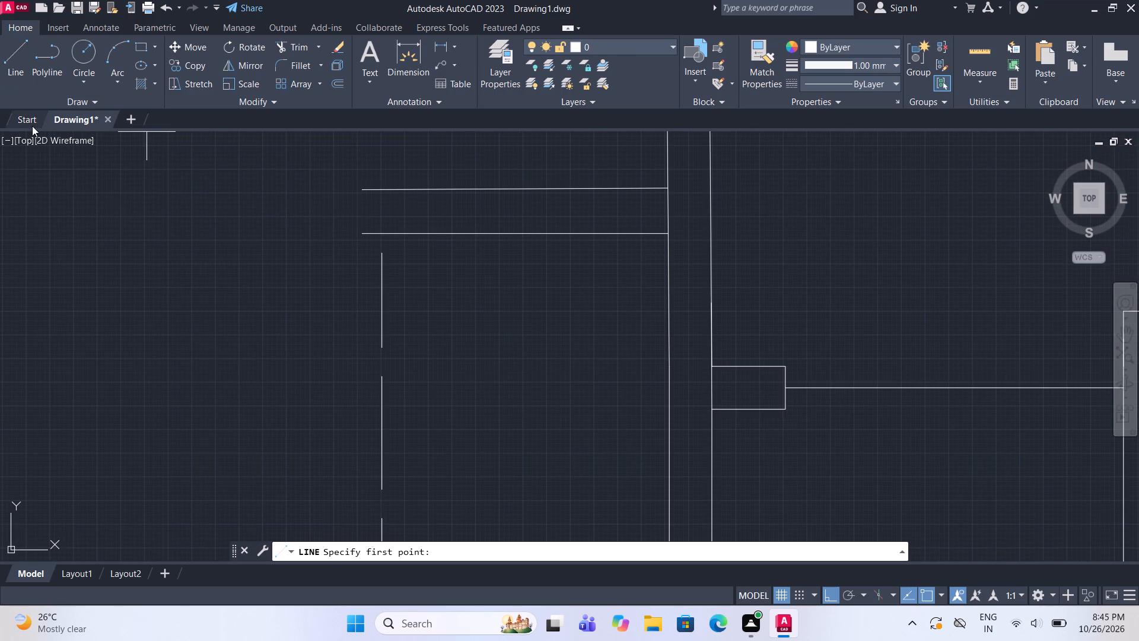
left_click(359, 234)
left_click(362, 193)
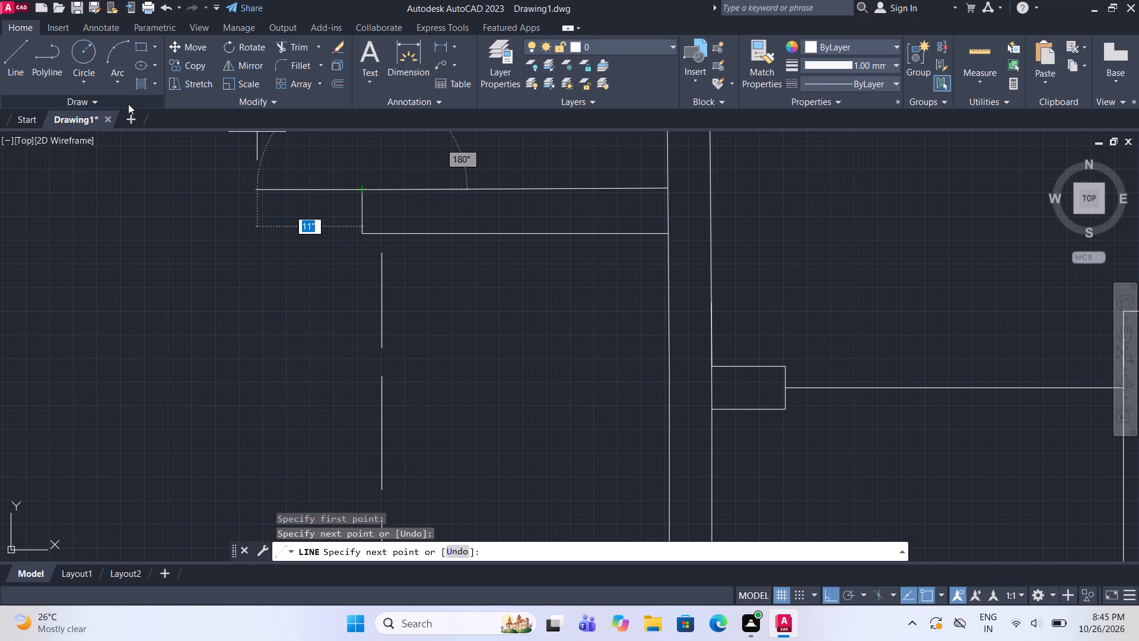
Draw a short vertical line joining the upper end of the dashed line to the underside of the upper stub wall.
left_click(25, 55)
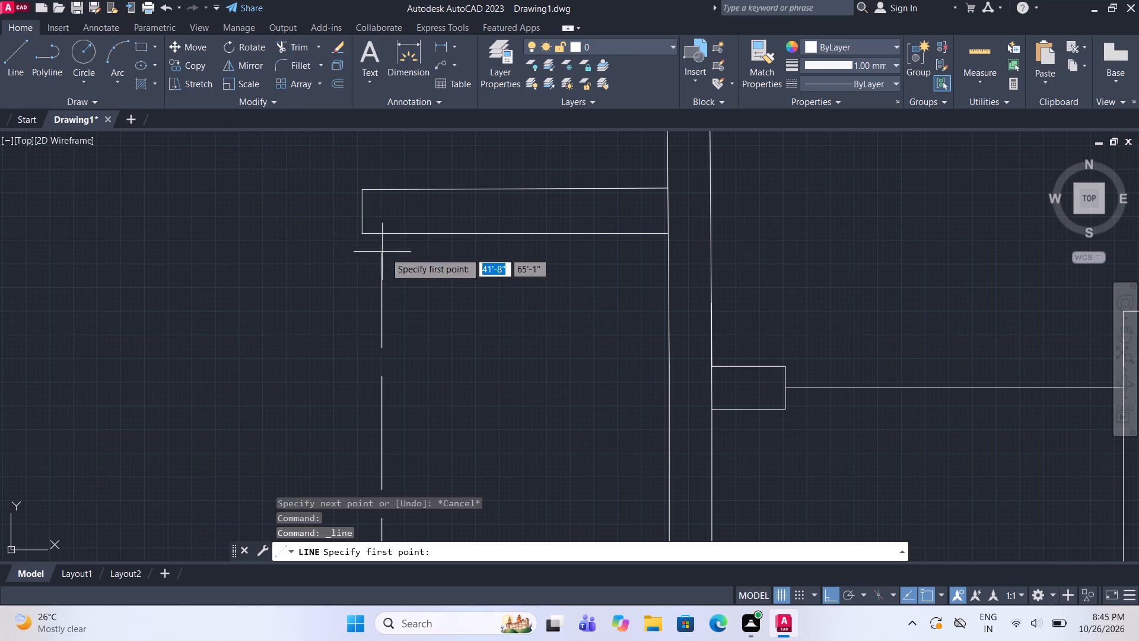
left_click(381, 253)
left_click(379, 234)
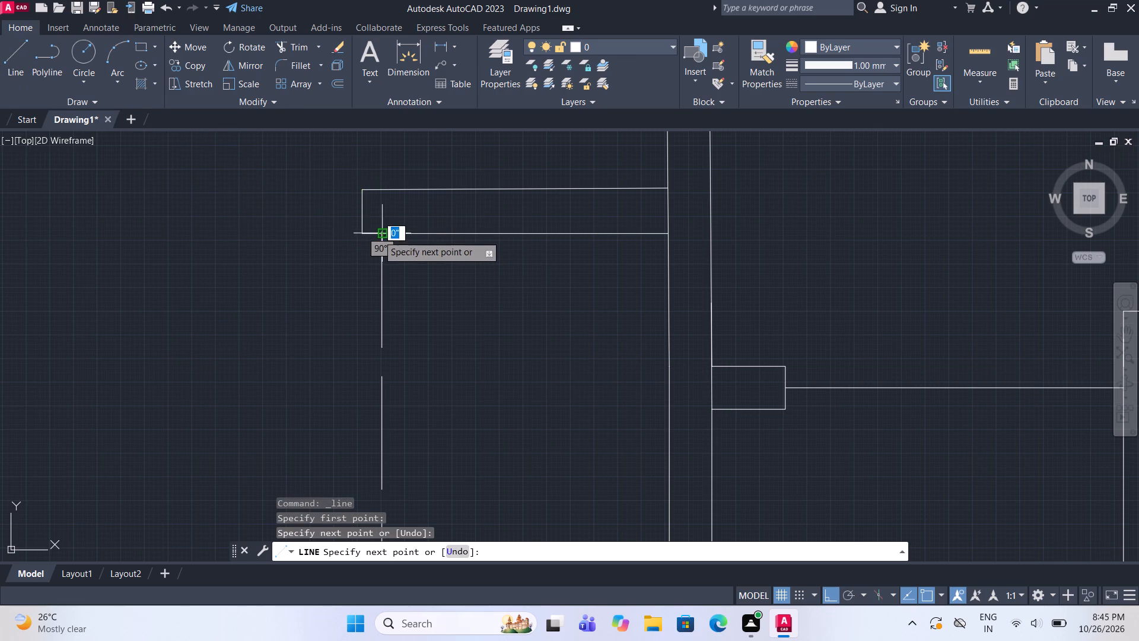
Set ByLayer as the current linetype in the Linetype Manager.
key("Escape")
scroll(378, 233, "down", 4)
scroll(393, 267, "up", 2)
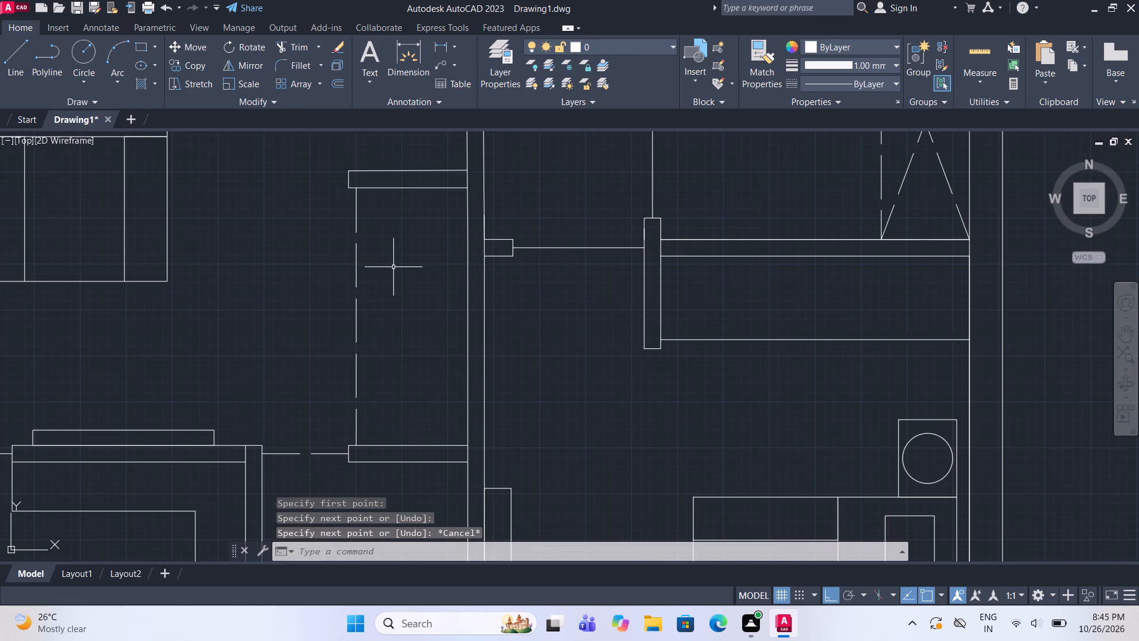
scroll(398, 287, "down", 3)
middle_click_drag(394, 246, 397, 255)
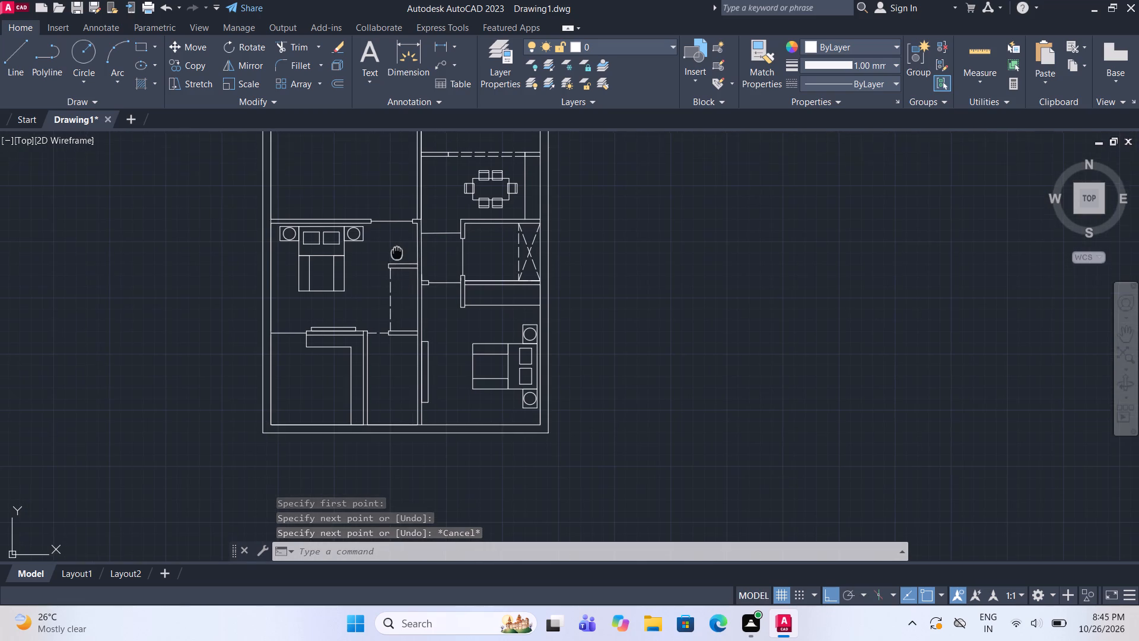
middle_click_drag(397, 255, 412, 320)
type("LIN")
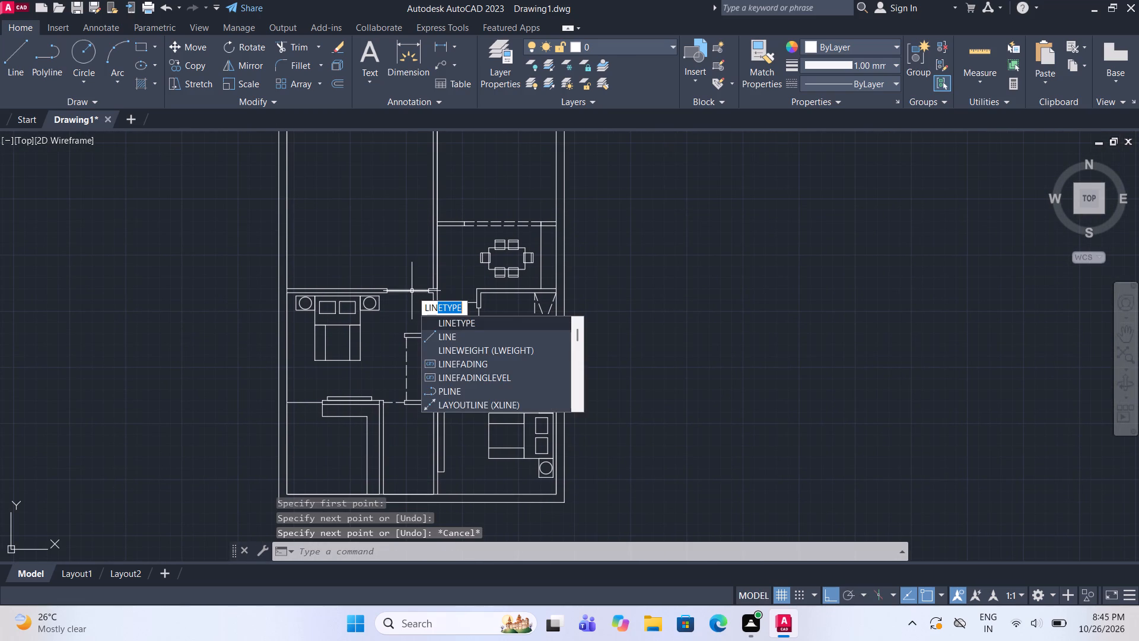
left_click(471, 323)
left_click(514, 261)
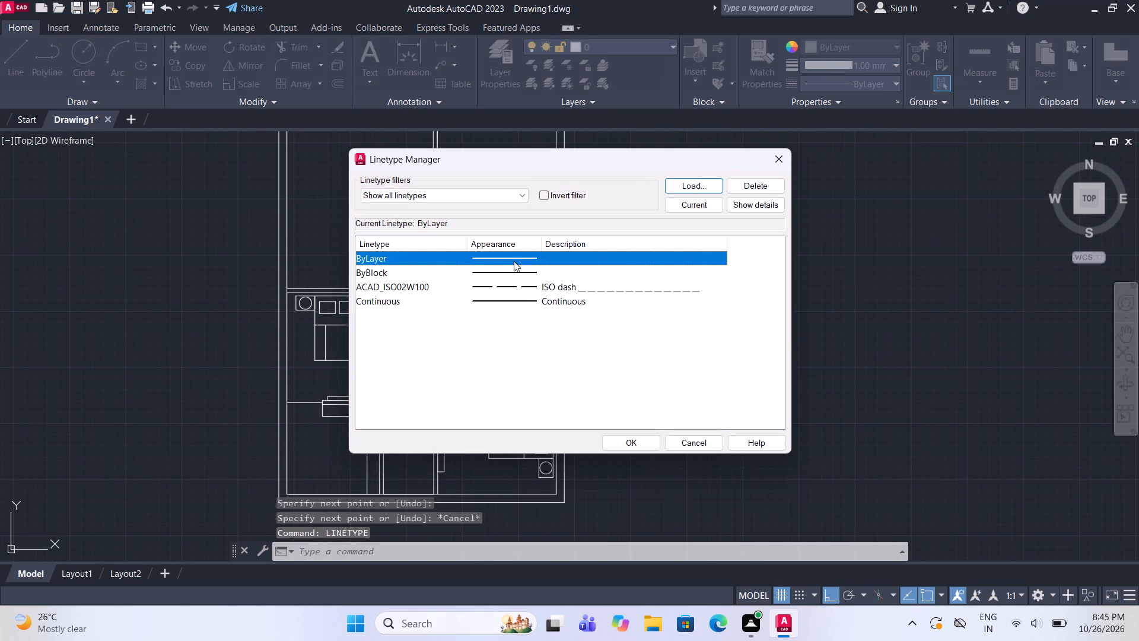
left_click(706, 205)
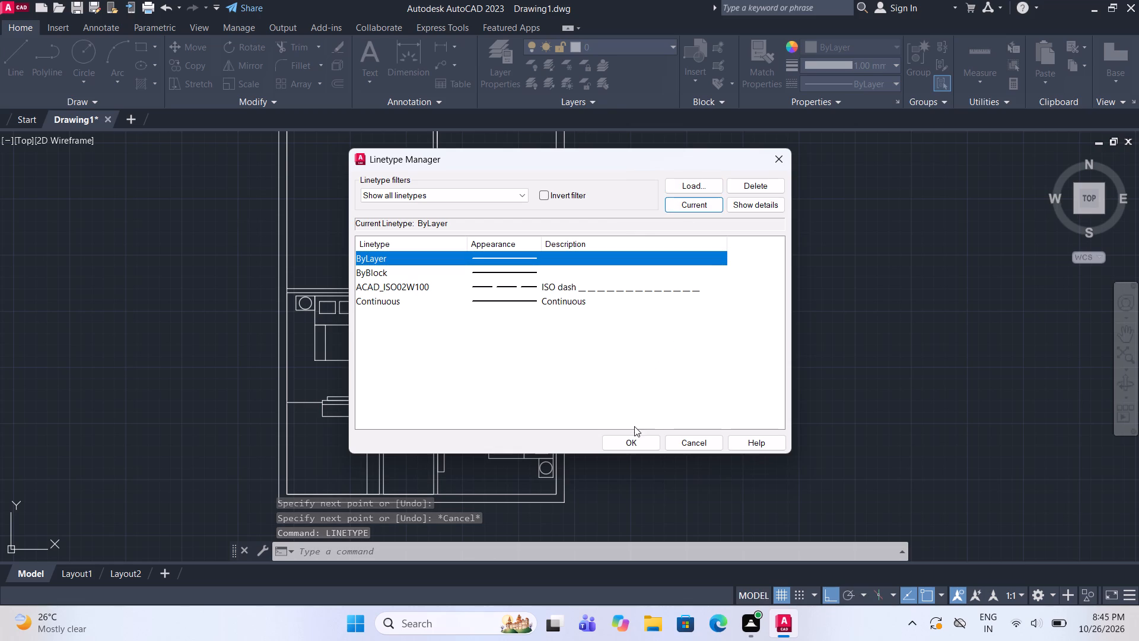
left_click(626, 442)
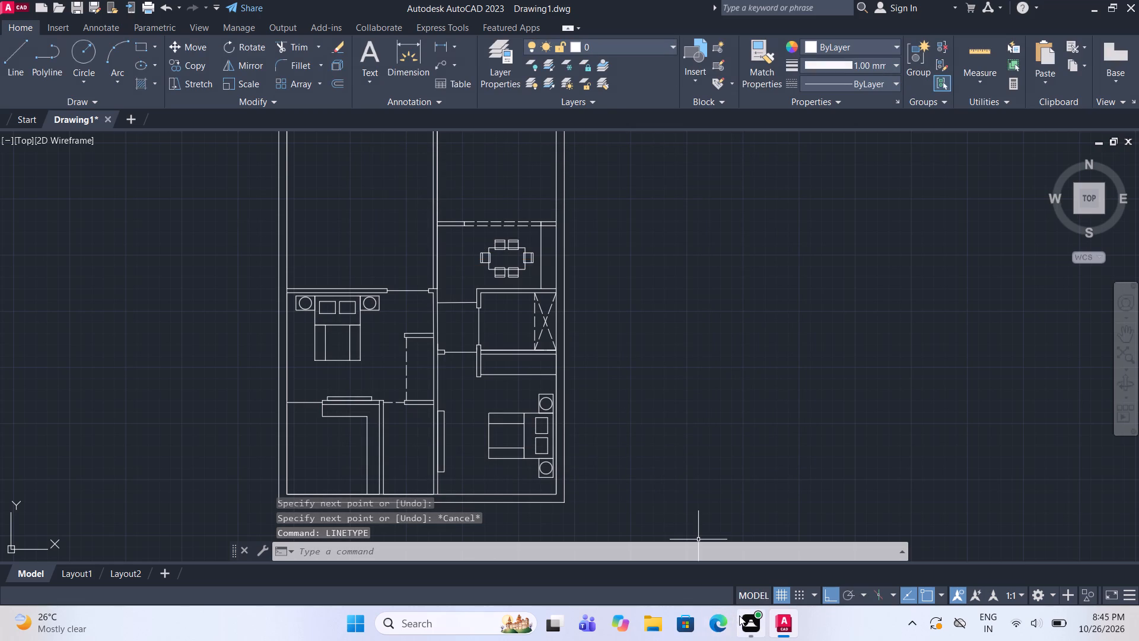
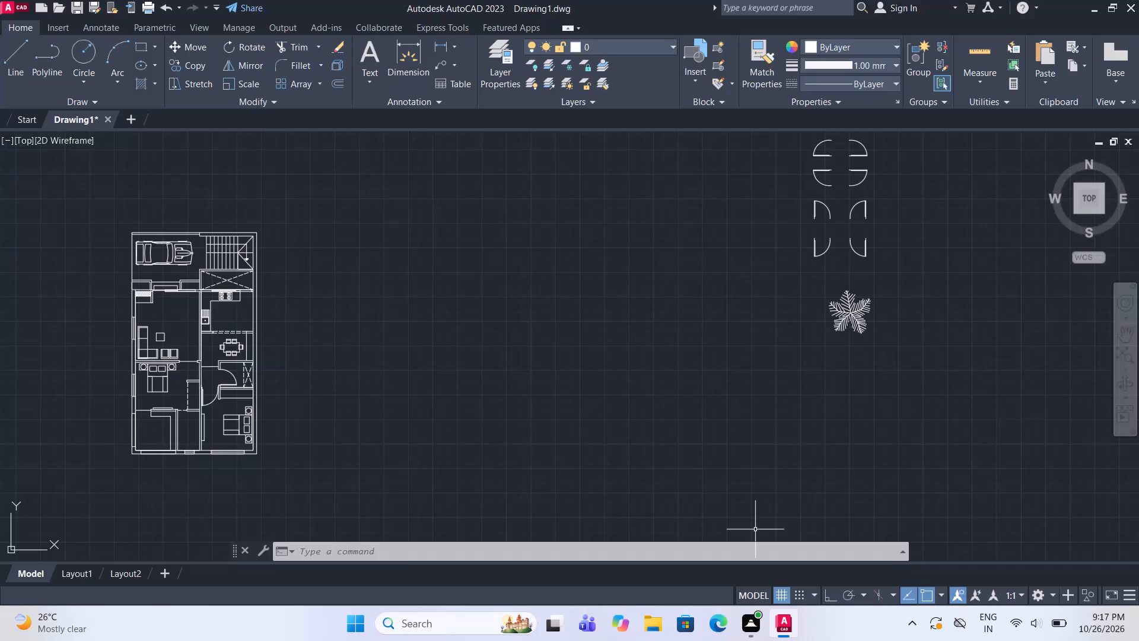
Copy the entire floor plan horizontally, with Ortho on, into the empty space beside the original plan.
scroll(711, 525, "down", 2)
scroll(625, 440, "up", 2)
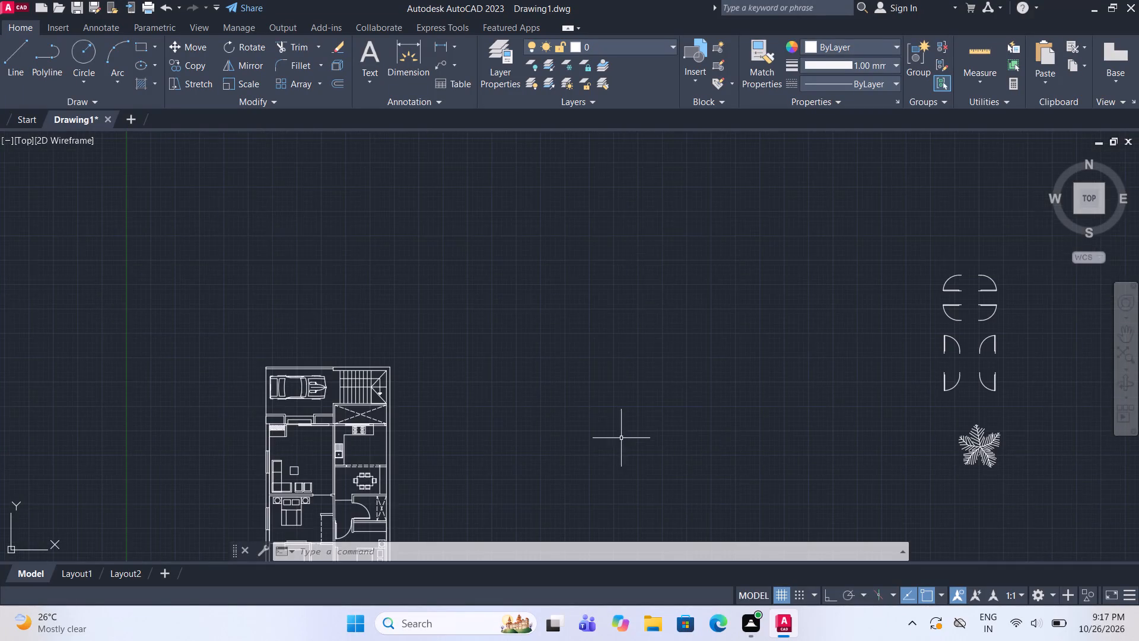
middle_click_drag(596, 414, 661, 339)
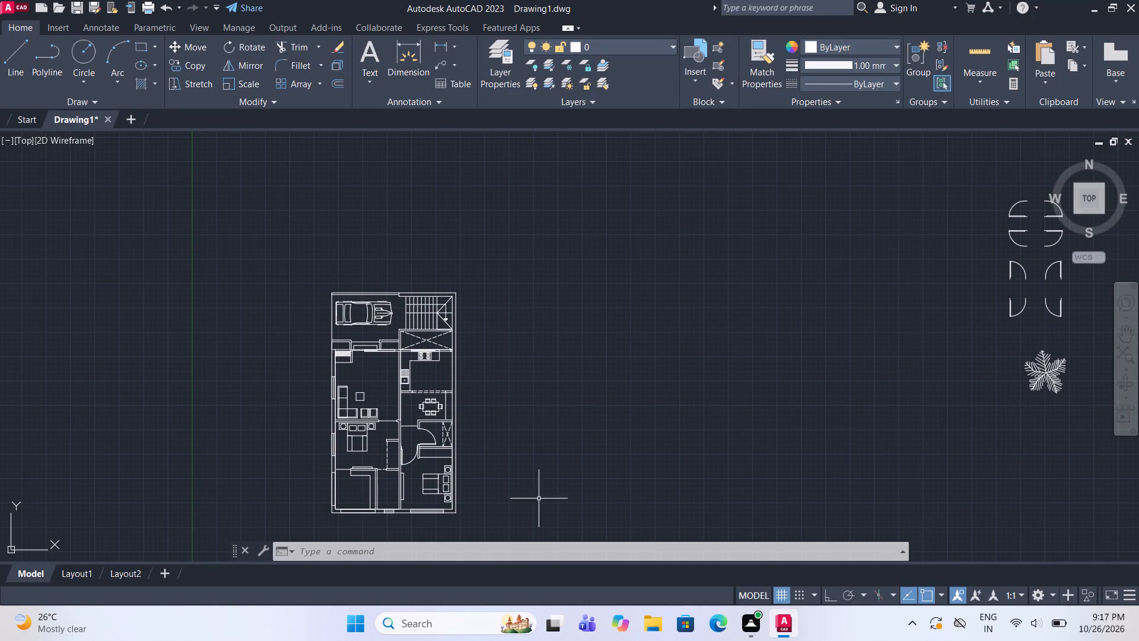
left_click_drag(496, 524, 494, 513)
left_click(283, 235)
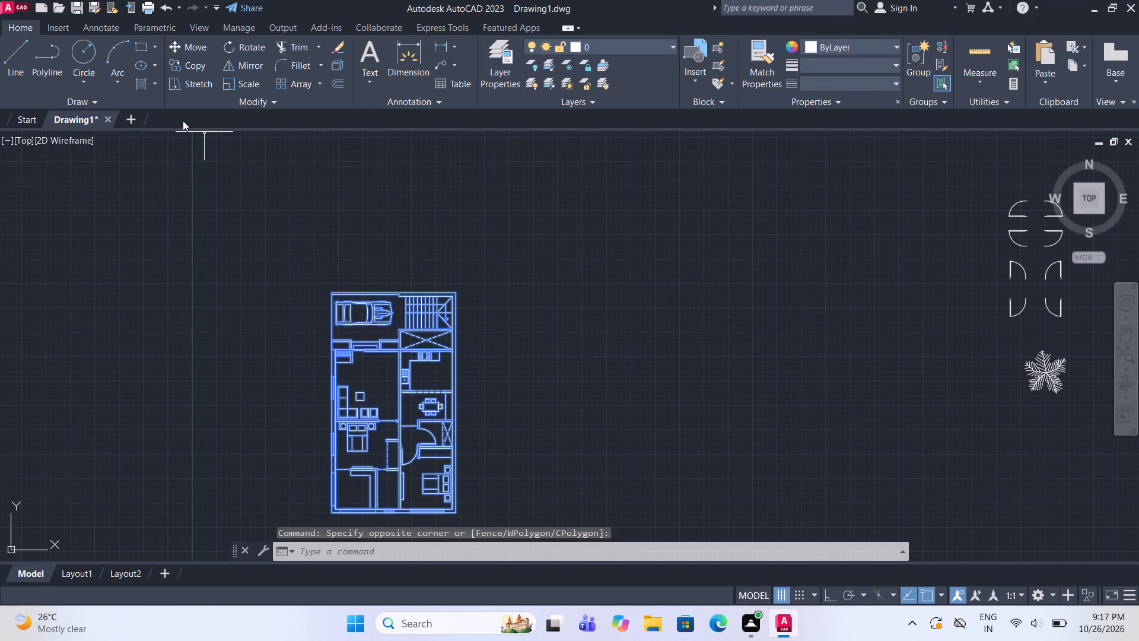
left_click(186, 70)
left_click(374, 366)
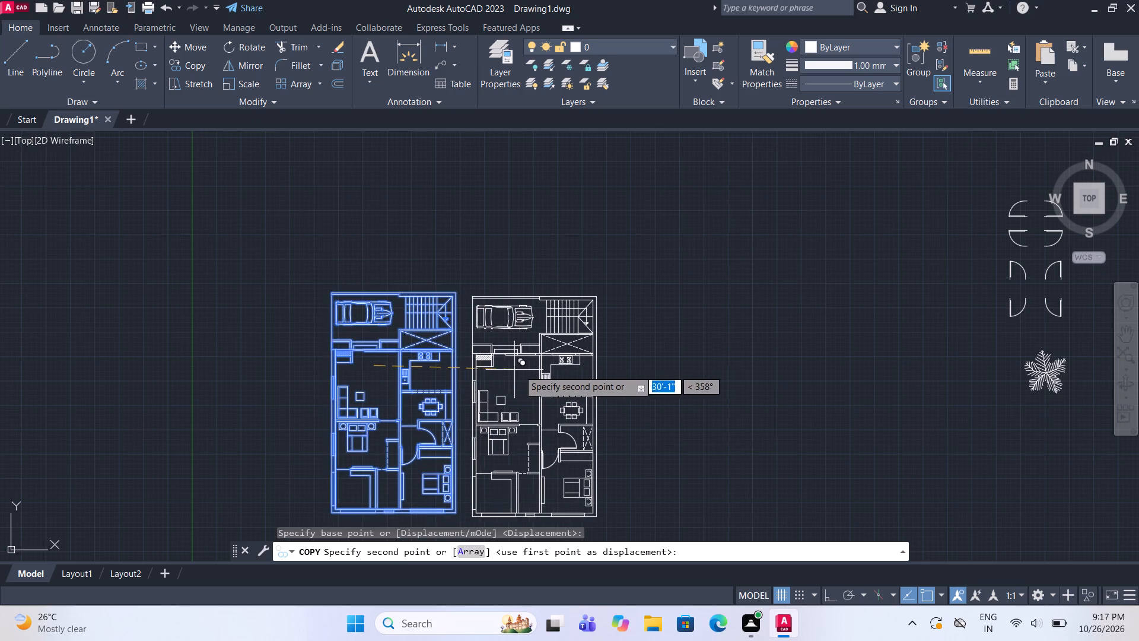
key("F8")
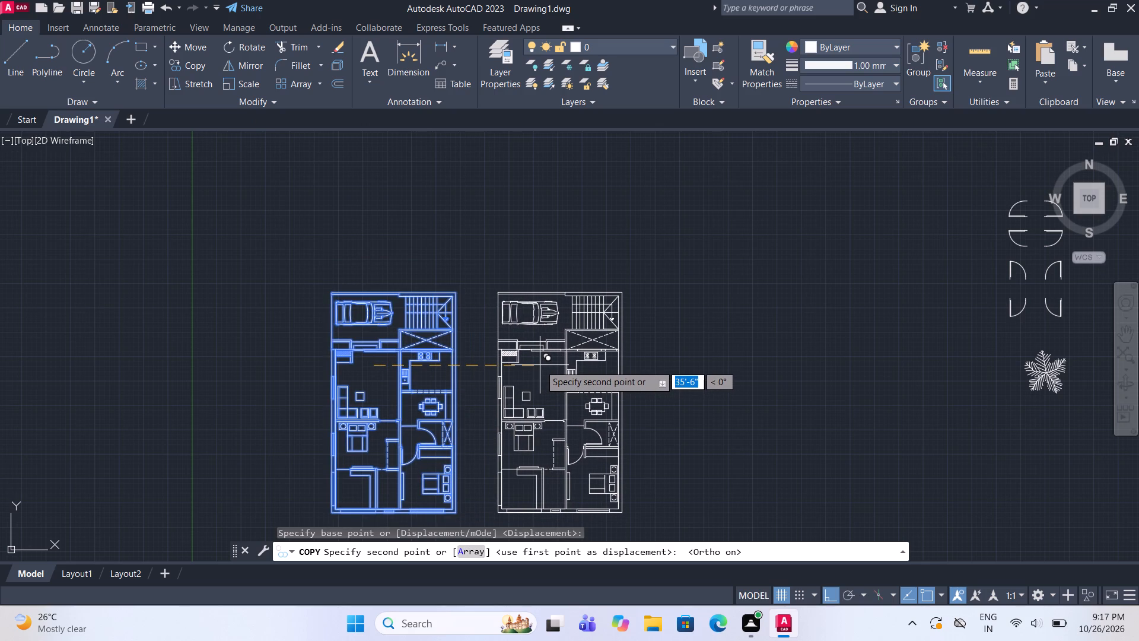
left_click(582, 372)
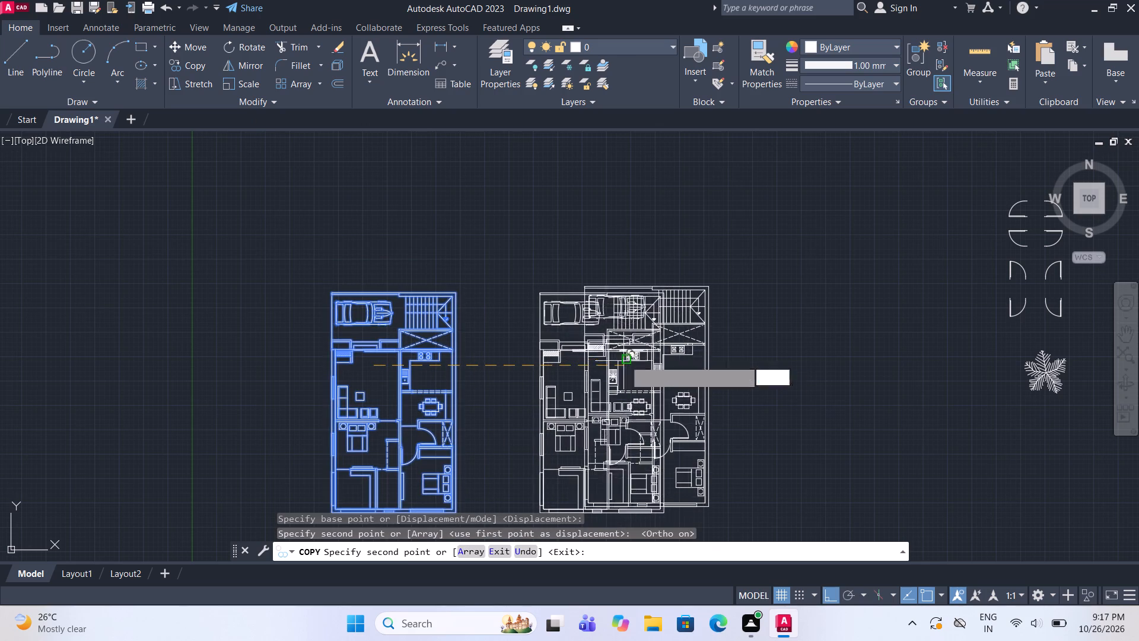
key("Escape")
Delete the car from the parking area of the copied plan.
middle_click_drag(625, 334, 543, 375)
scroll(525, 348, "up", 2)
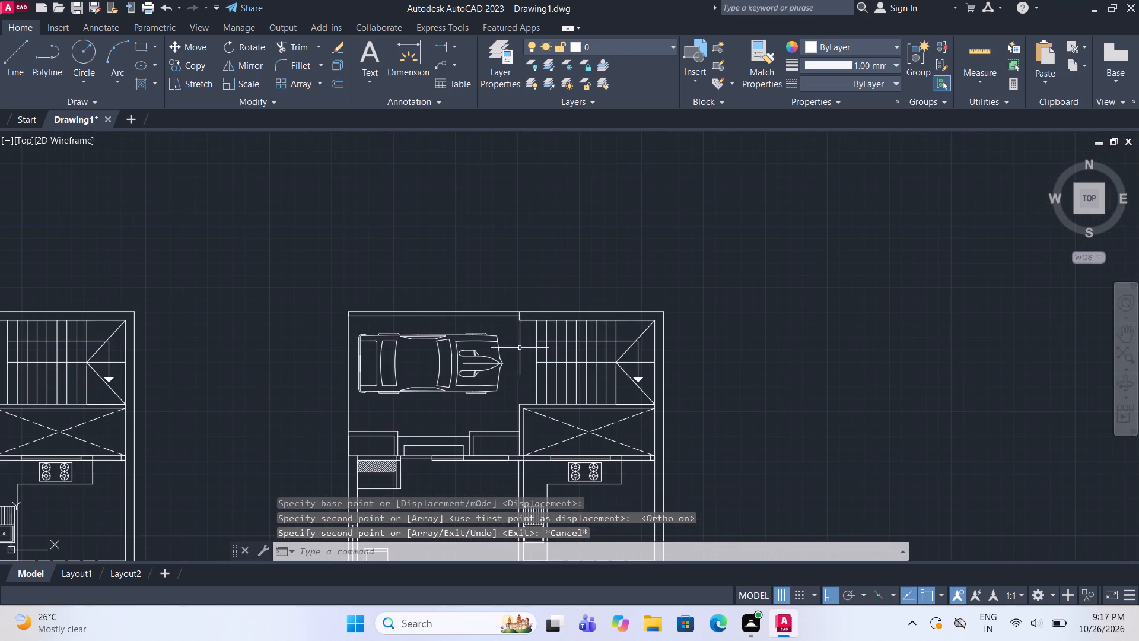
left_click(493, 361)
key("Delete")
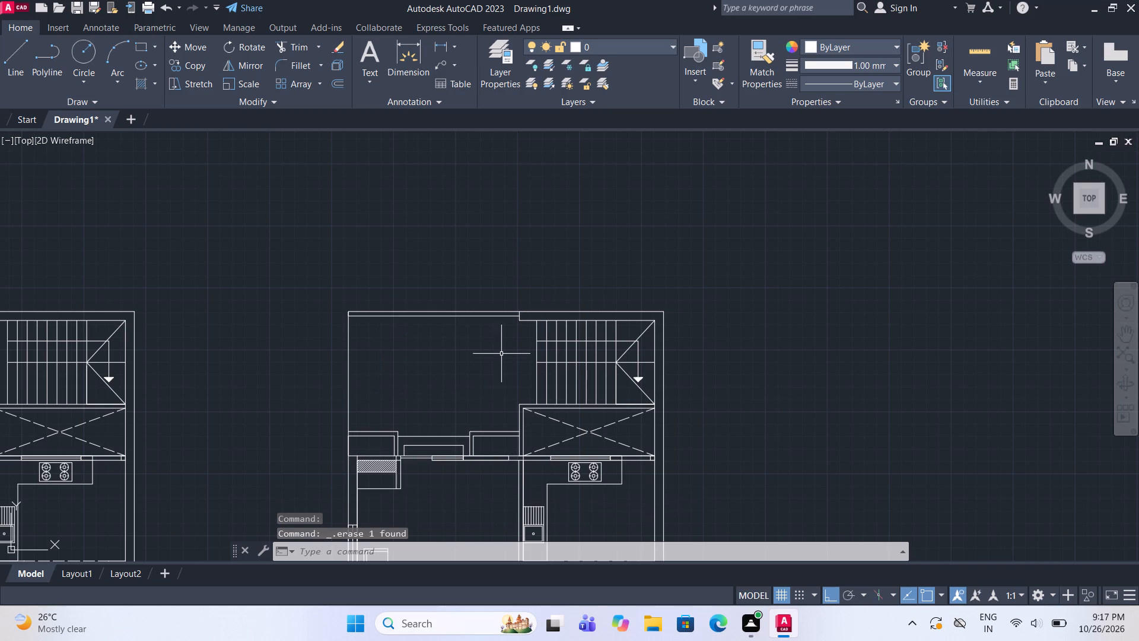
Examine the rooms of the copied plan, from the rear bedrooms through the living and dining areas up to the parking area.
scroll(548, 314, "down", 3)
scroll(550, 364, "up", 2)
middle_click_drag(564, 391, 563, 342)
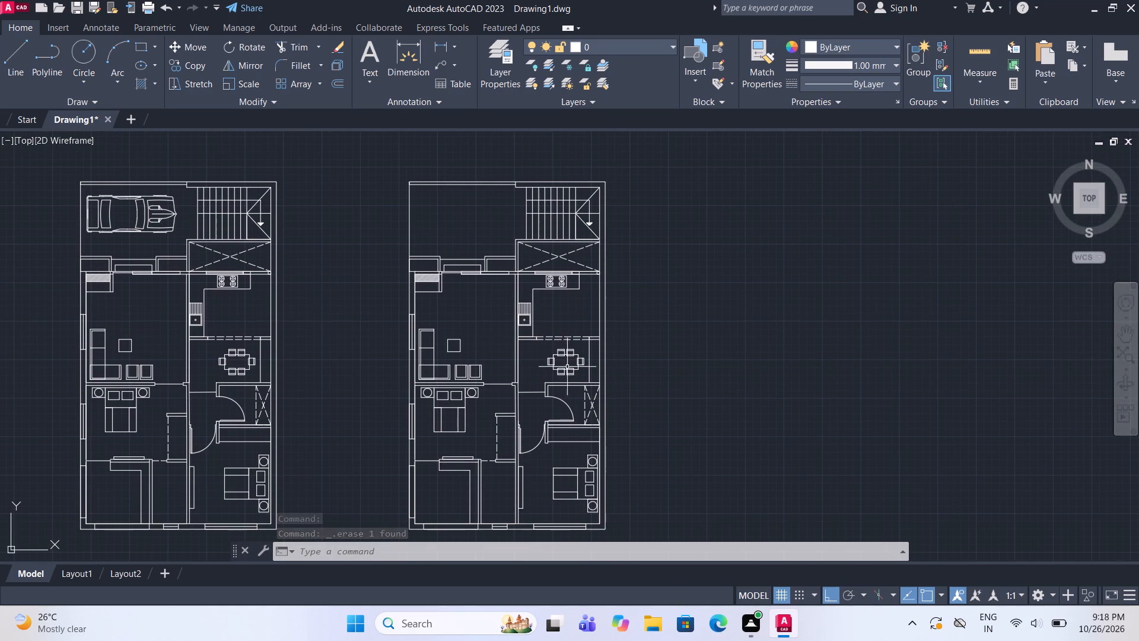
scroll(550, 491, "up", 2)
middle_click_drag(552, 488, 572, 418)
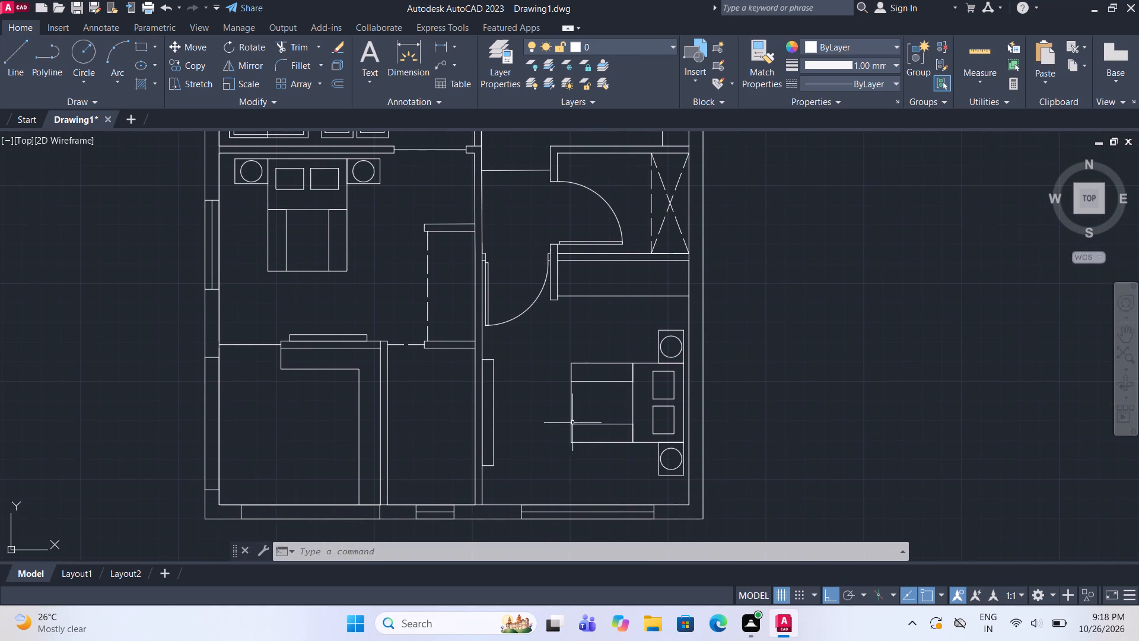
middle_click_drag(526, 445, 574, 478)
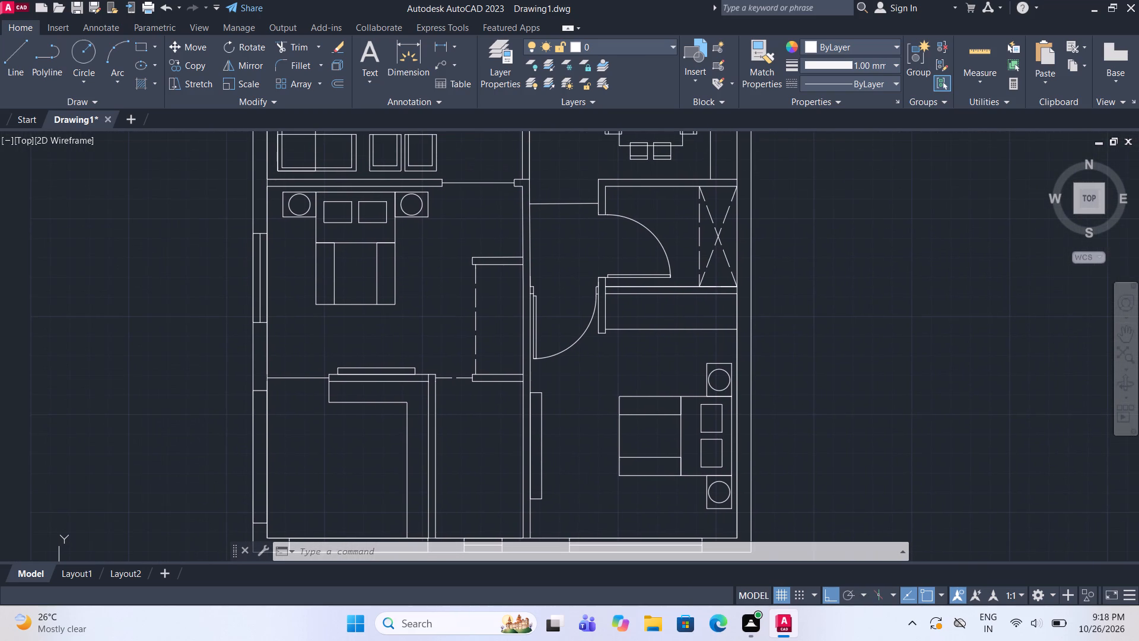
middle_click_drag(548, 431, 549, 471)
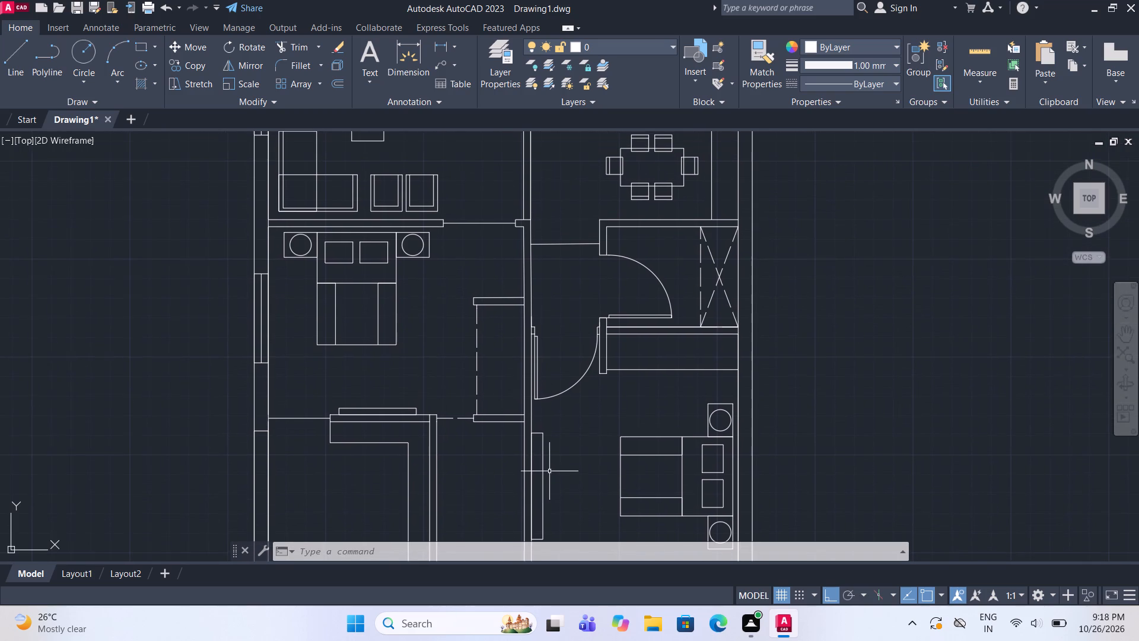
middle_click_drag(550, 426, 564, 497)
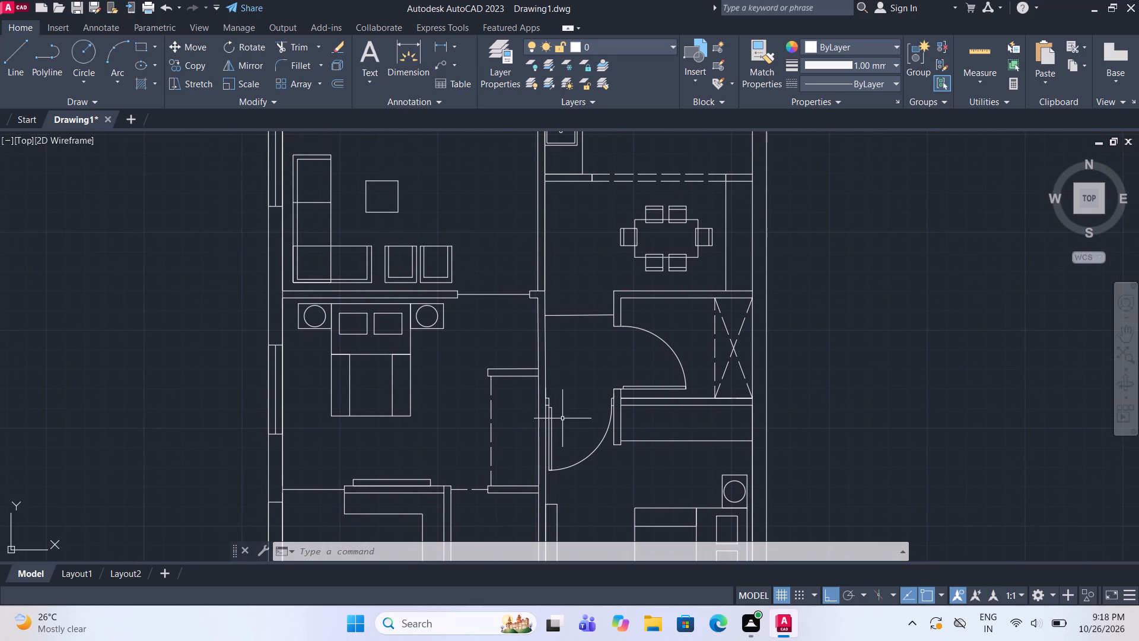
middle_click_drag(562, 418, 576, 549)
scroll(576, 549, "up", 1)
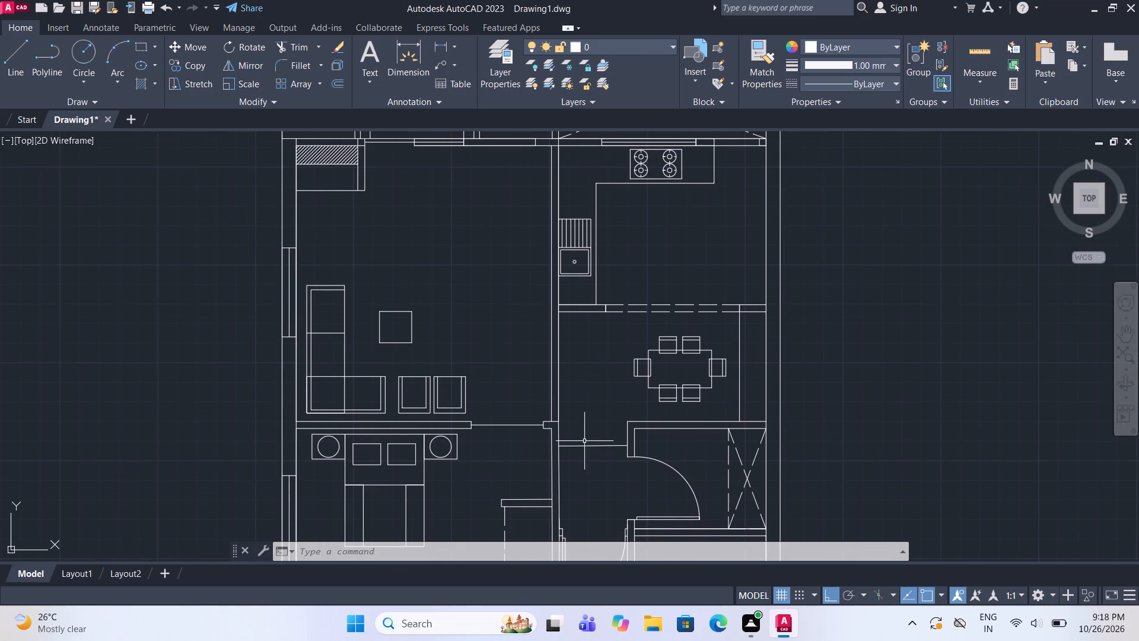
middle_click_drag(587, 449, 594, 548)
scroll(572, 505, "down", 2)
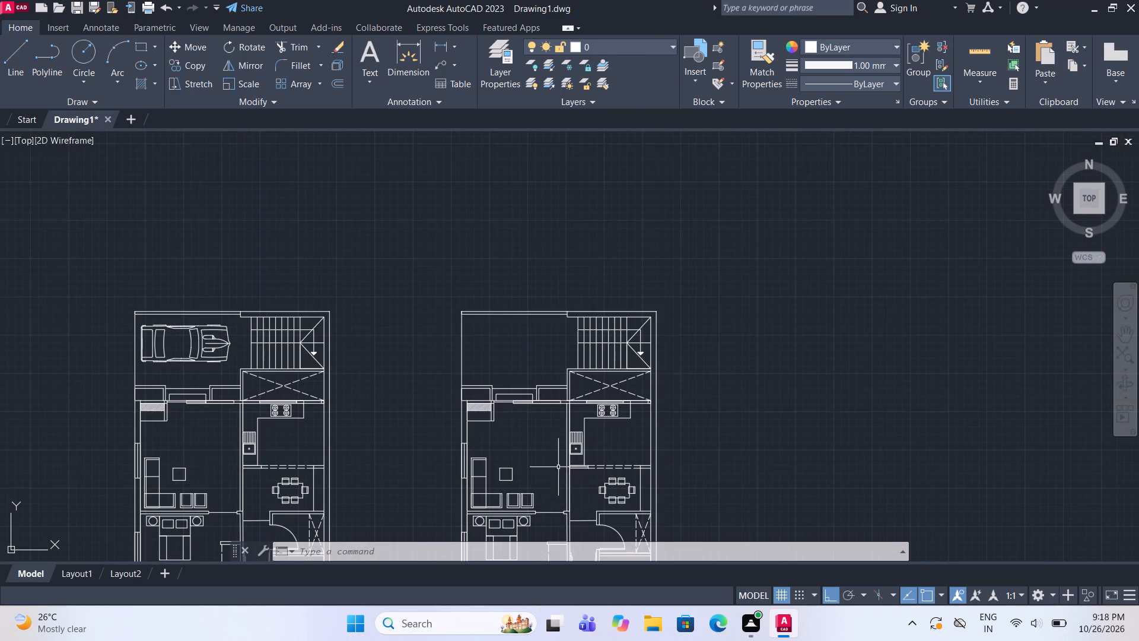
Delete the low wall and entrance step lines between the parking area and the living room in the copied plan.
scroll(548, 408, "up", 3)
left_click(554, 370)
left_click(286, 274)
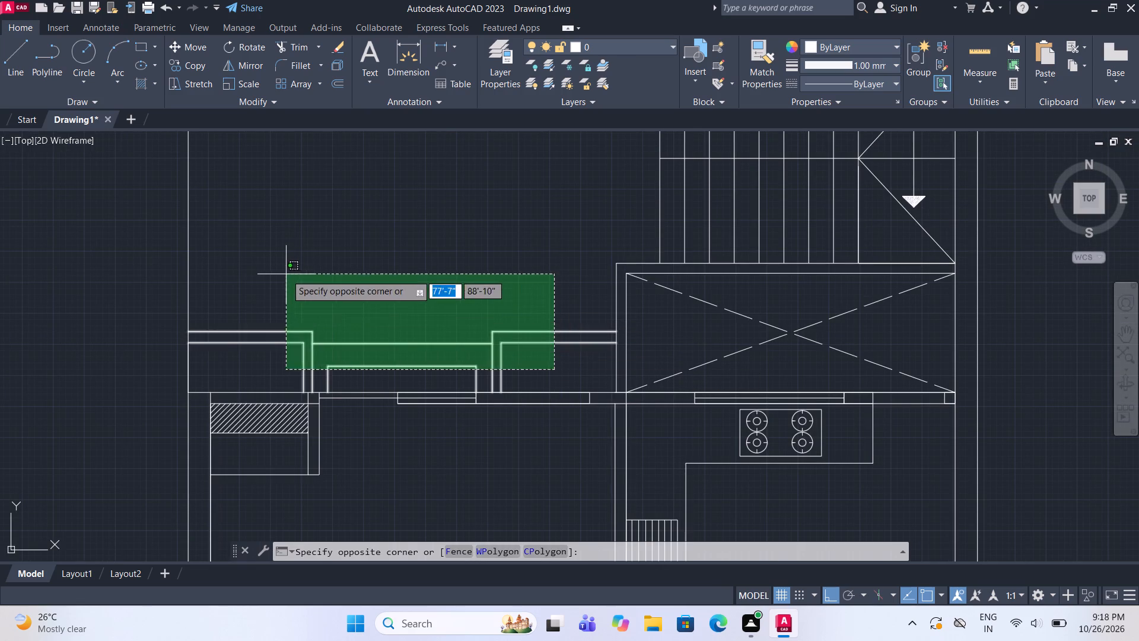
key("Delete")
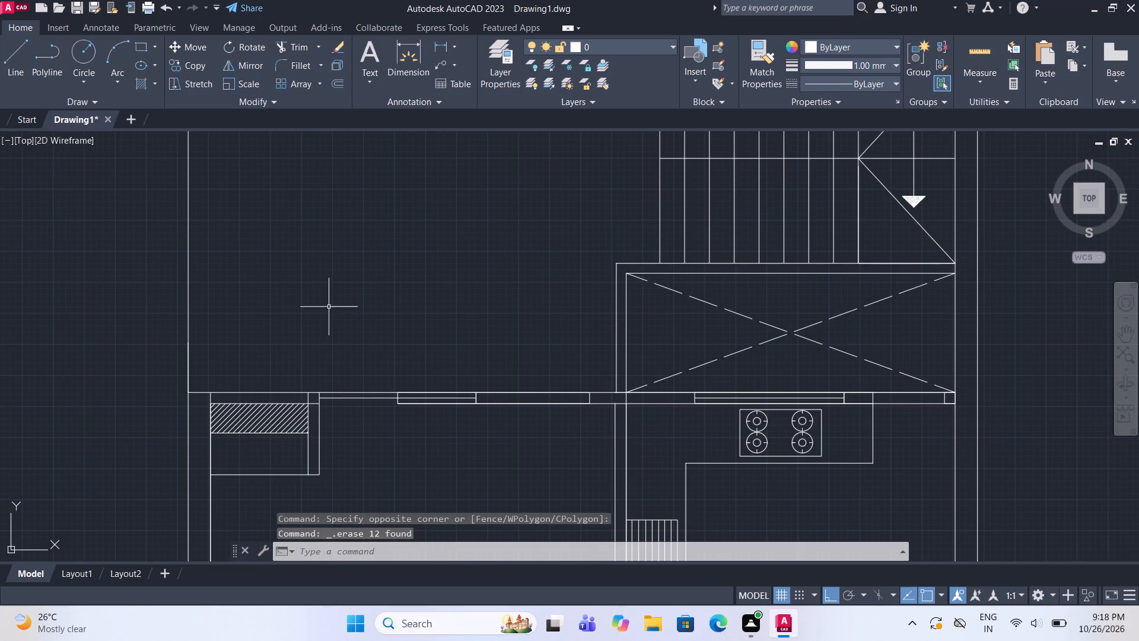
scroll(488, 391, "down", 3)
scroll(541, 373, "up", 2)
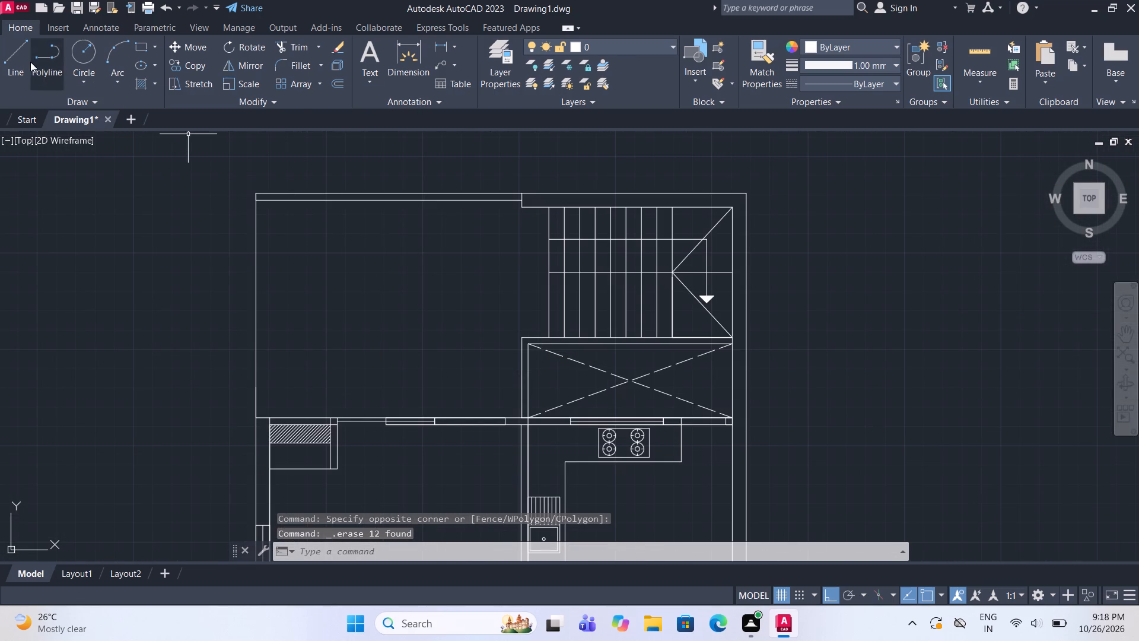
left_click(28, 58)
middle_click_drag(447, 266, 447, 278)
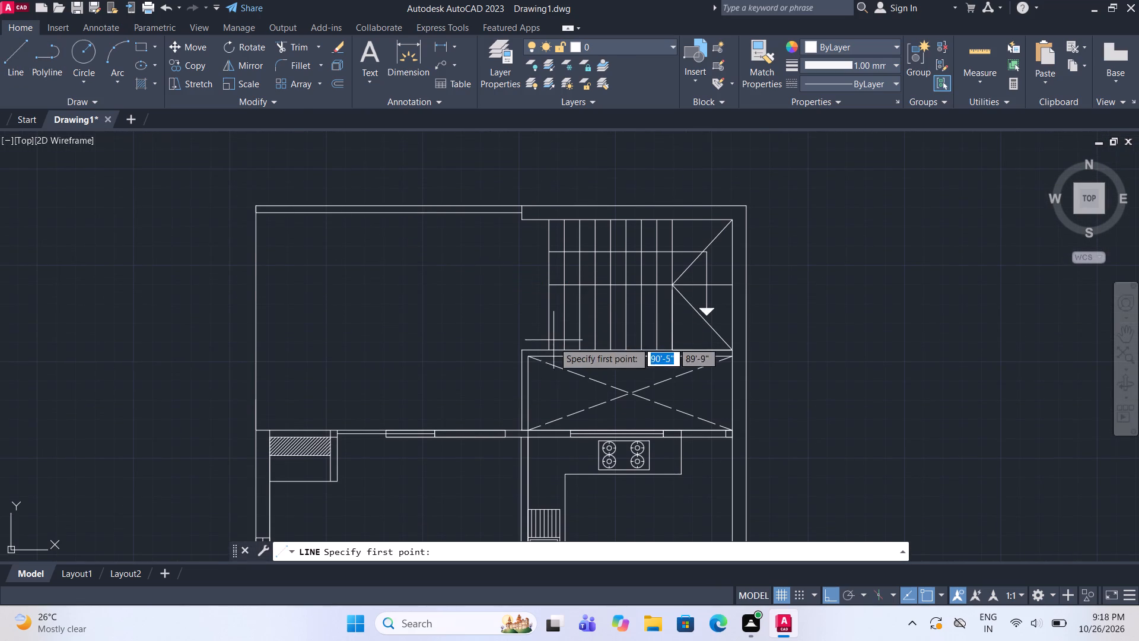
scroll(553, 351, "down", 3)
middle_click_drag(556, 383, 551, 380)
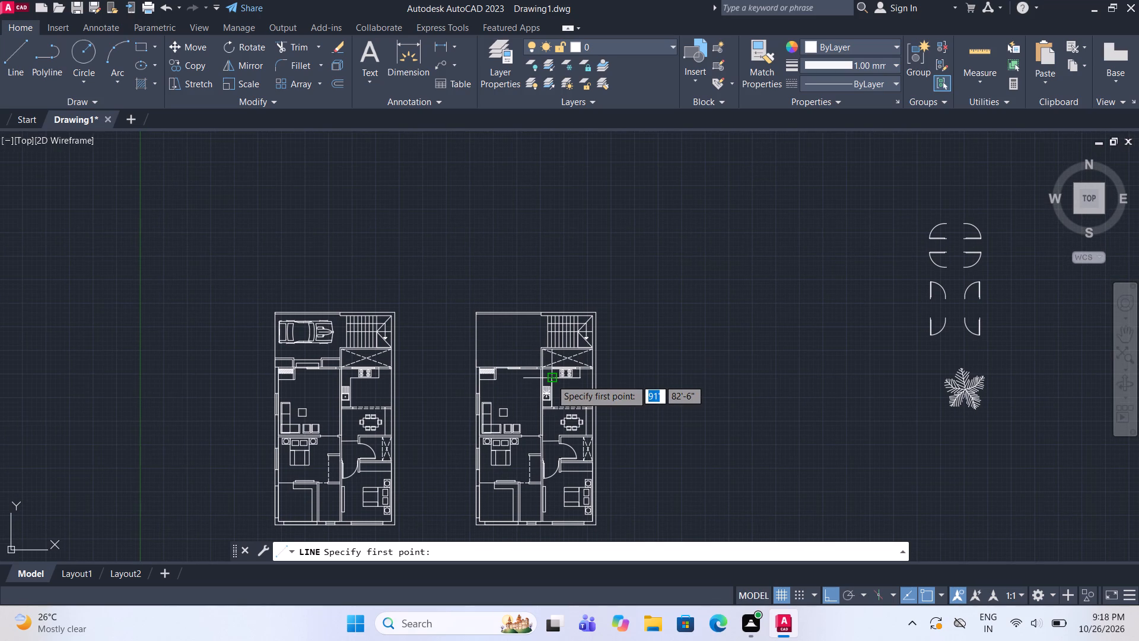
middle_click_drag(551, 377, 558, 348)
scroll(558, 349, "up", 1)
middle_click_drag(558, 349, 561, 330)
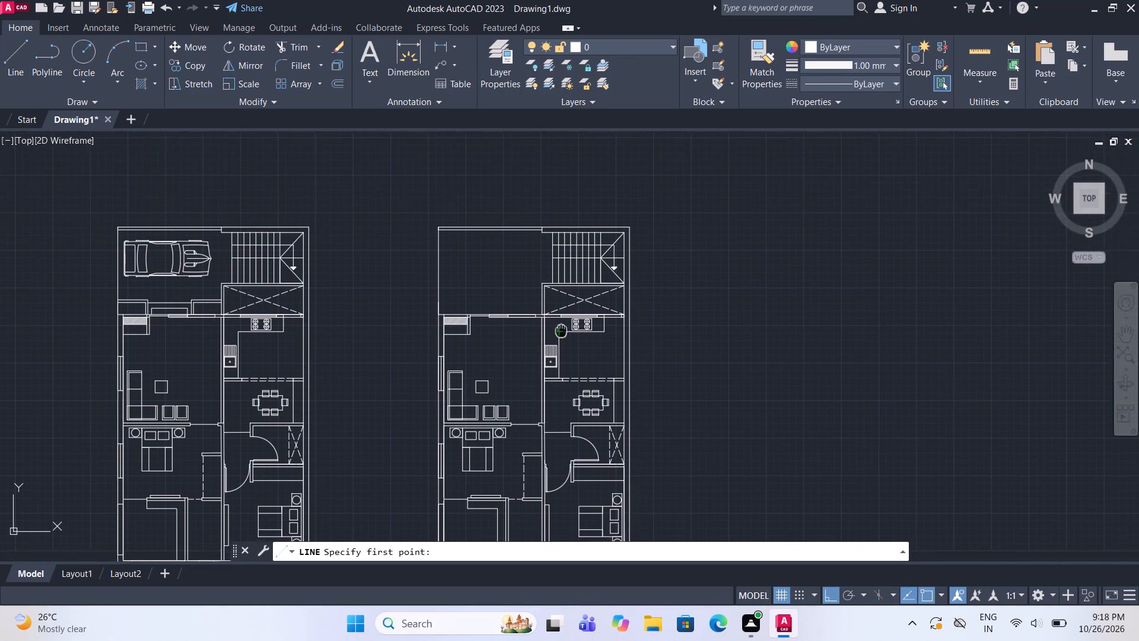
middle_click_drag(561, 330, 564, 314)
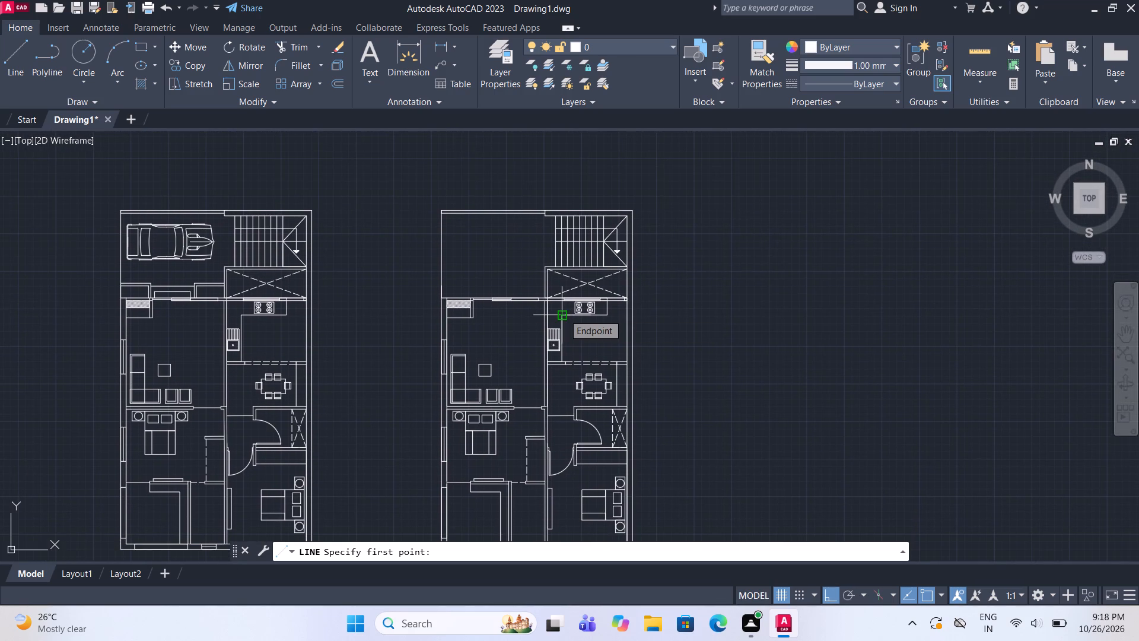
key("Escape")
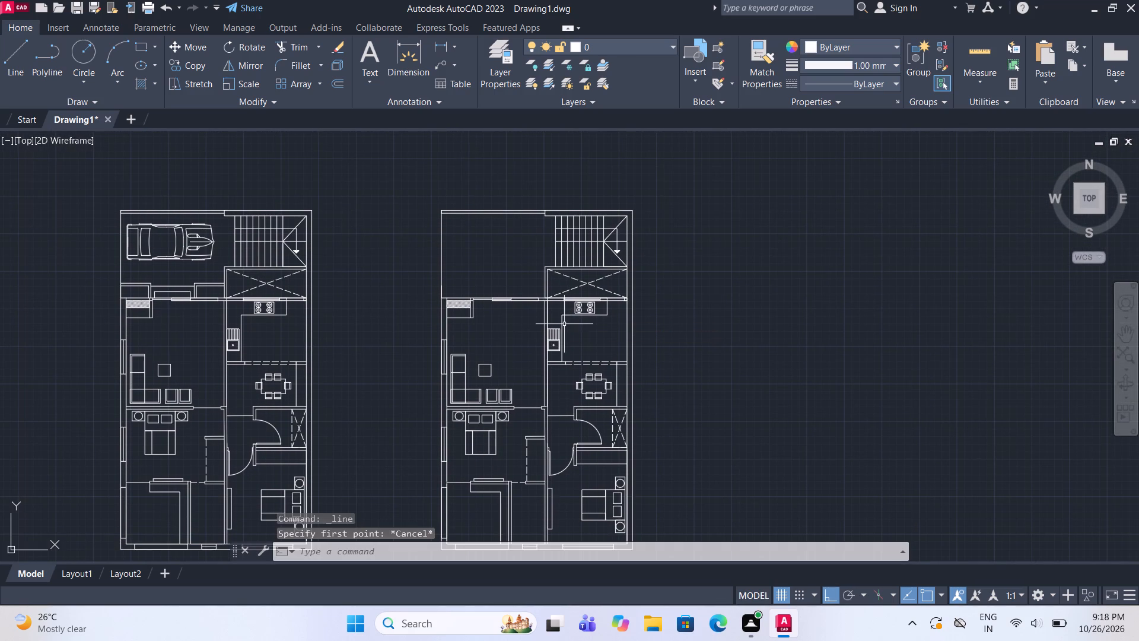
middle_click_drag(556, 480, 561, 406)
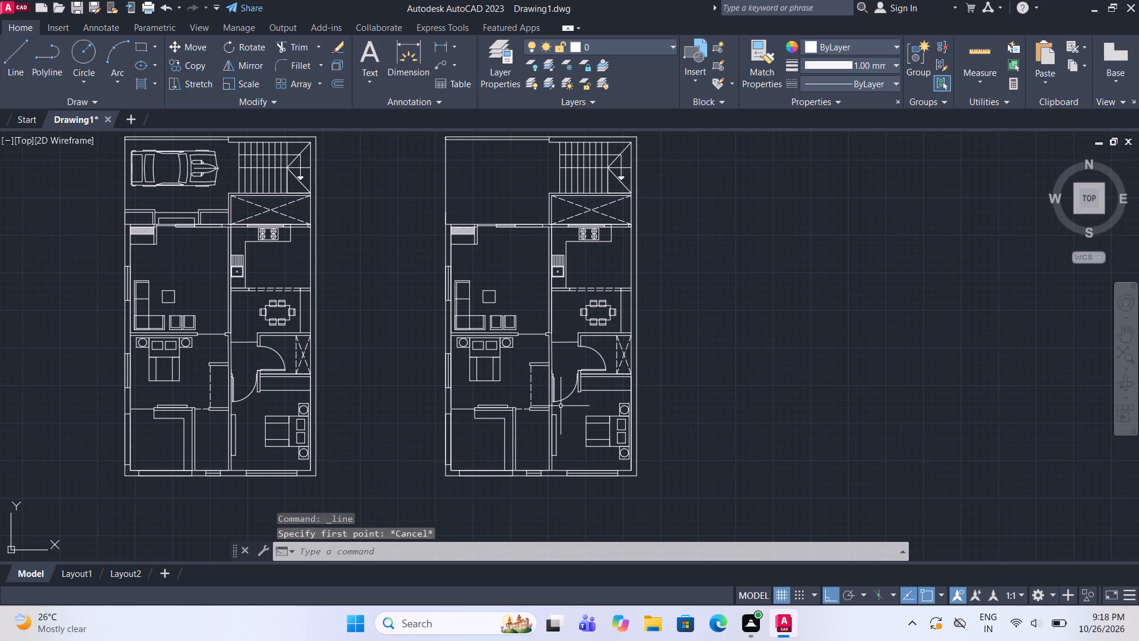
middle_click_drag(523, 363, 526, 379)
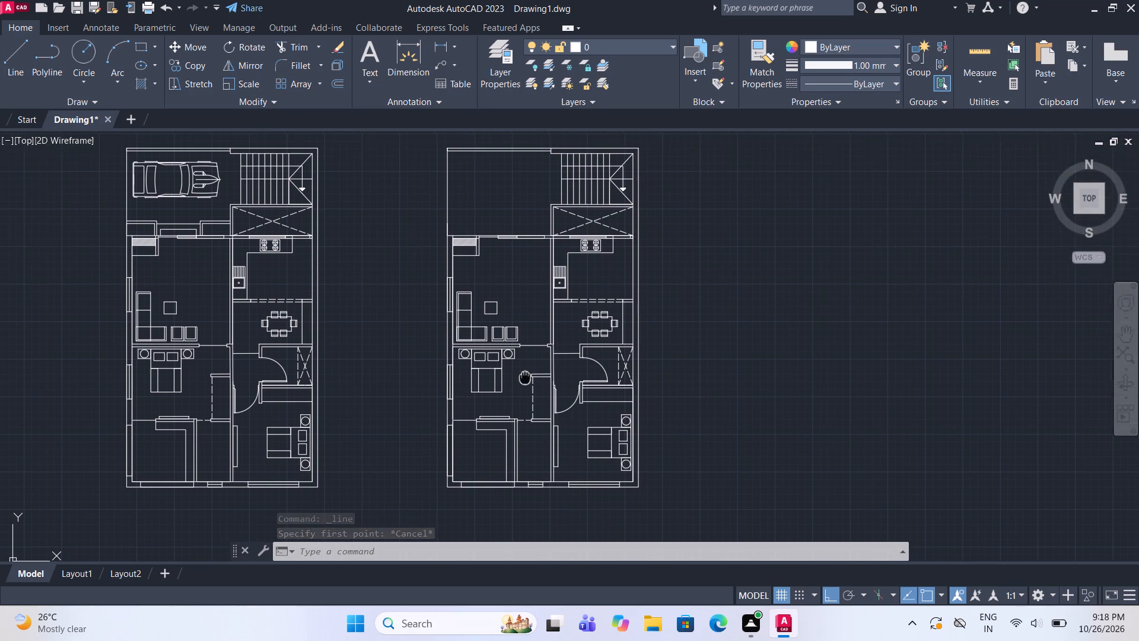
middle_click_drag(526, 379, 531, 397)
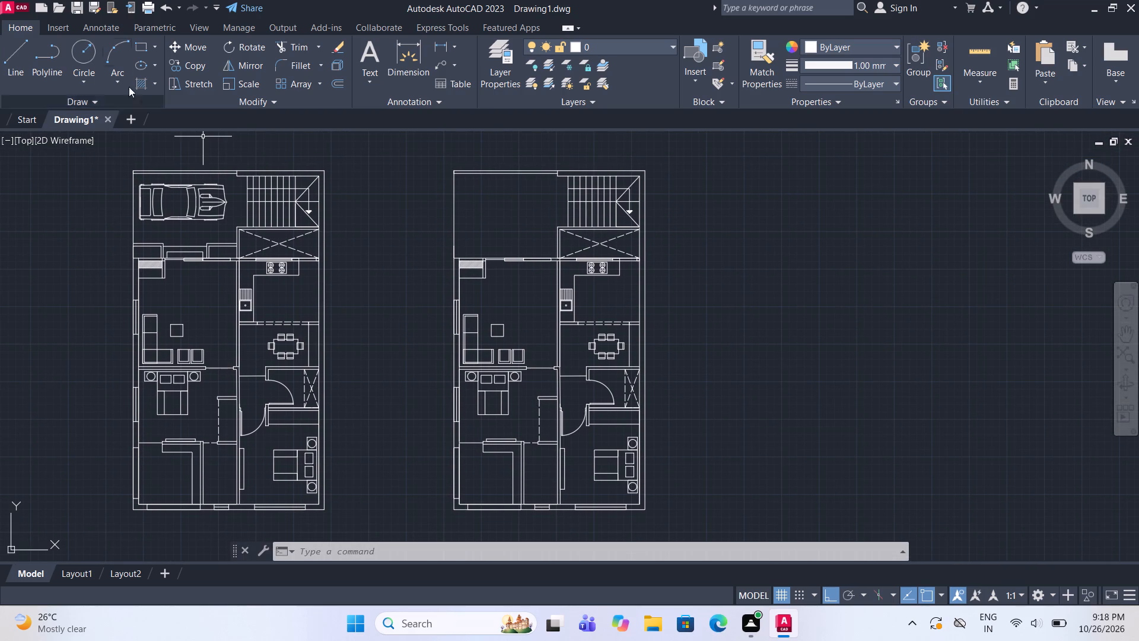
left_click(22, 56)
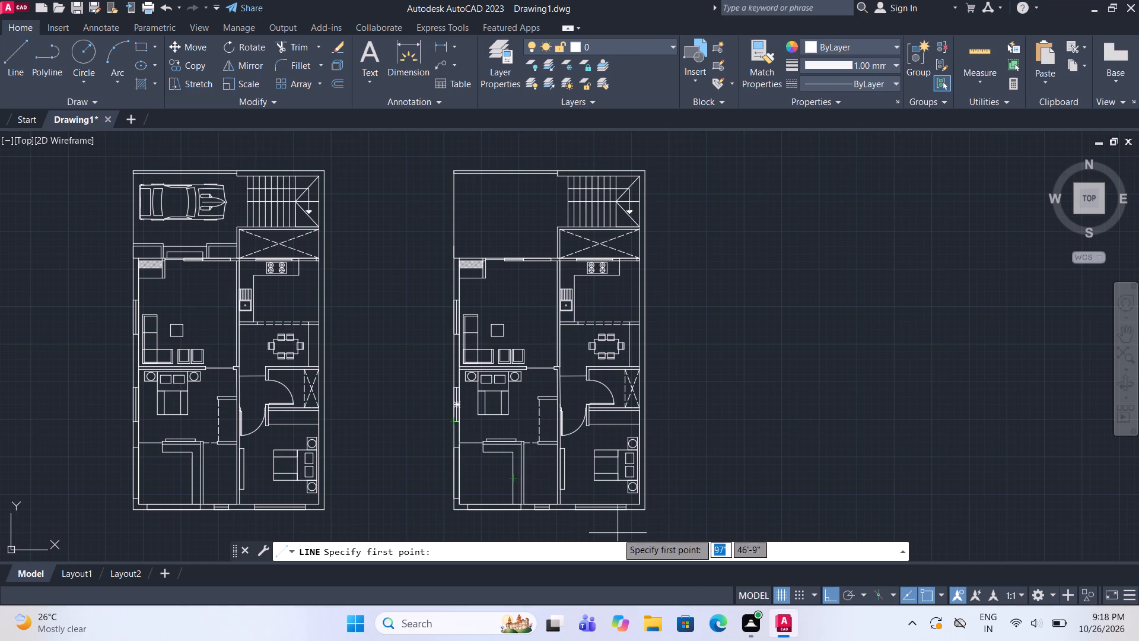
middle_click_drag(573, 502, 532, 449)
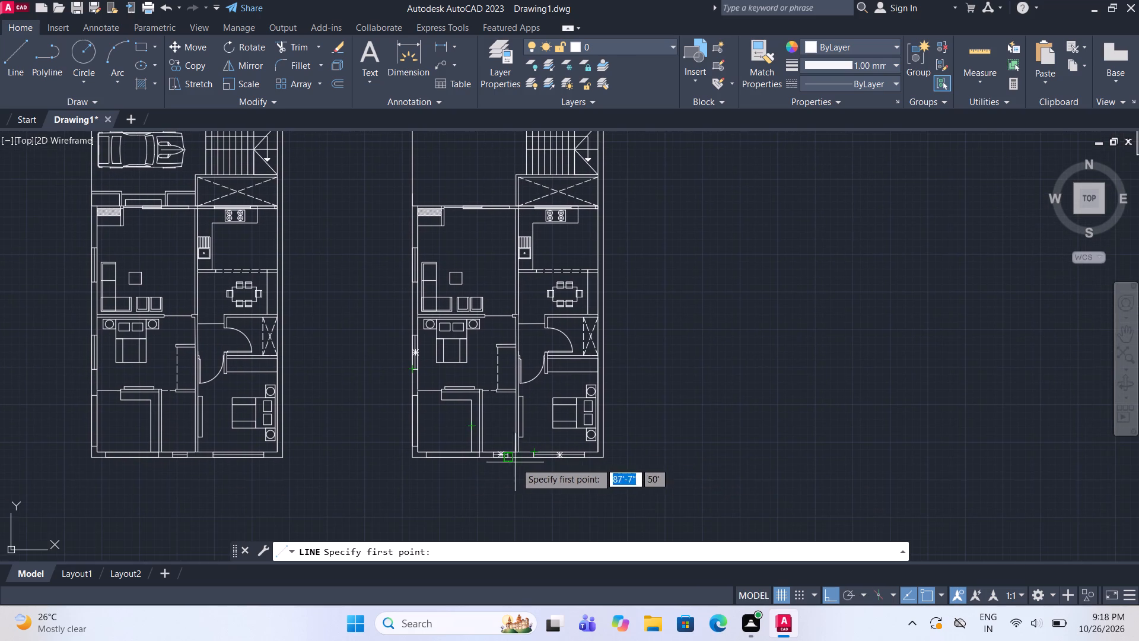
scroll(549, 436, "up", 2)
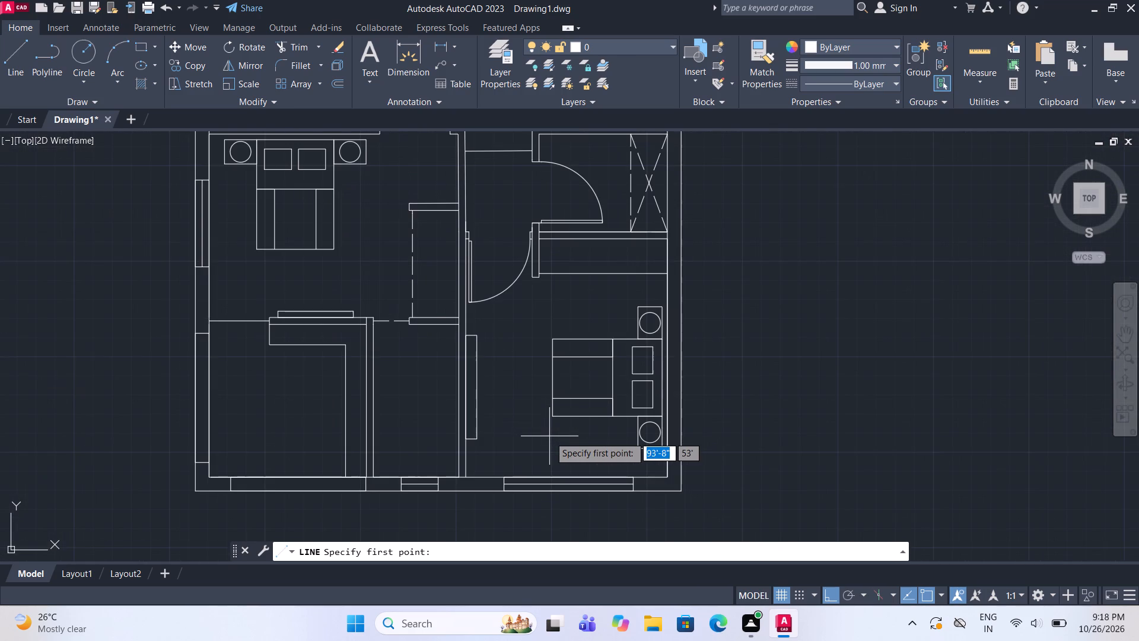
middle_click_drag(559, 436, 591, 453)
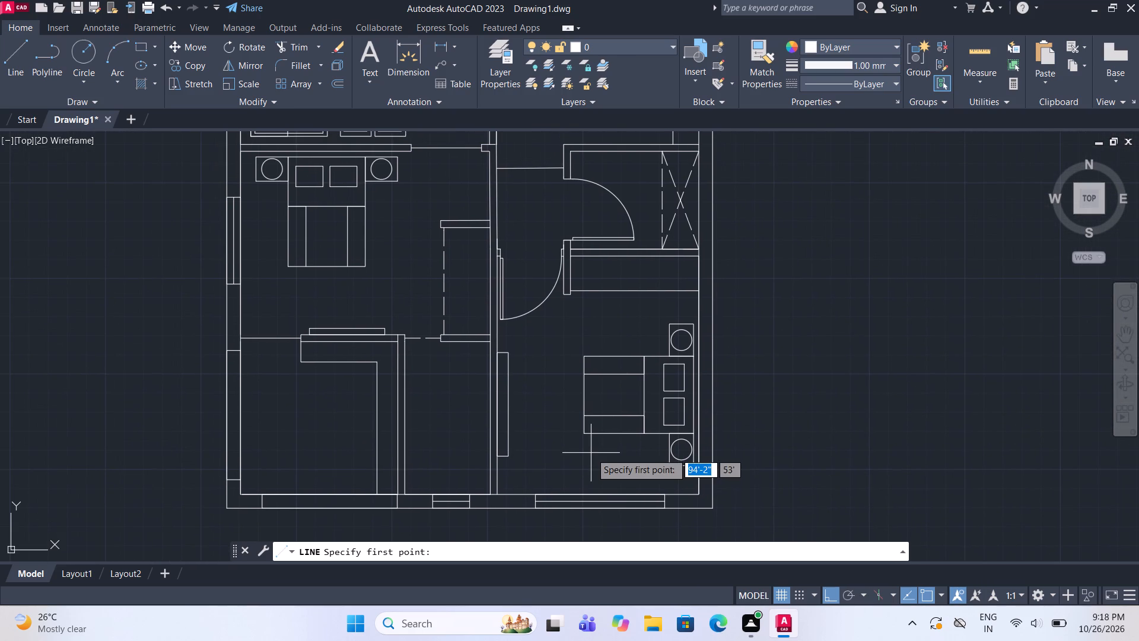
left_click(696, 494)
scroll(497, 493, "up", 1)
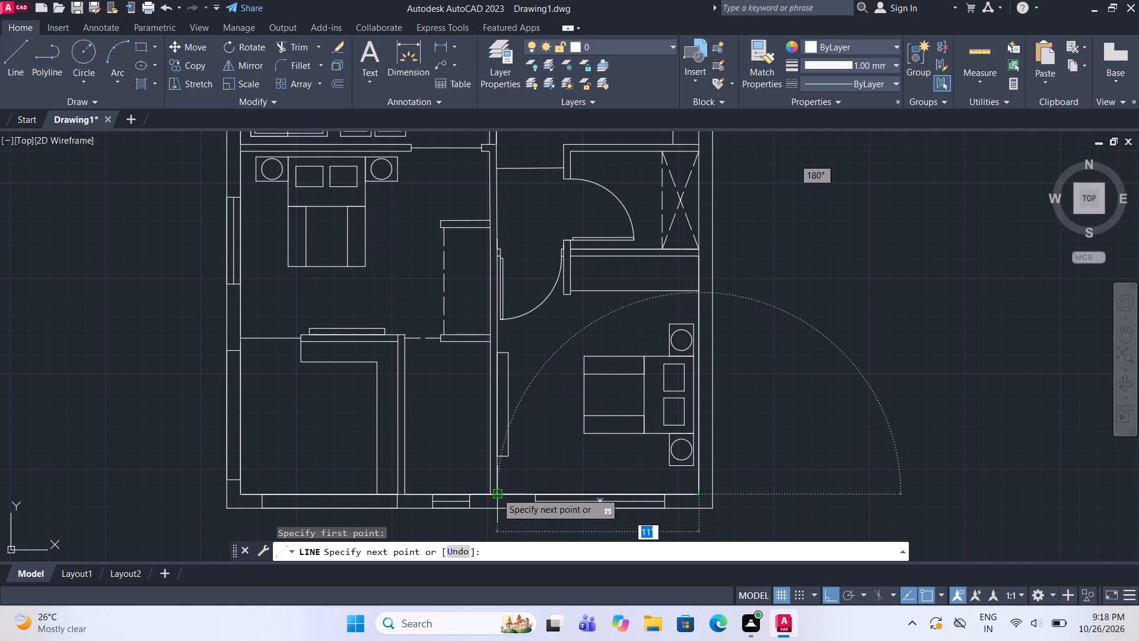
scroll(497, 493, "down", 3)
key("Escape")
Delete the interior walls, doors and most furniture between the rear bedrooms and the kitchen and living room in the copied plan.
middle_click_drag(511, 482, 521, 474)
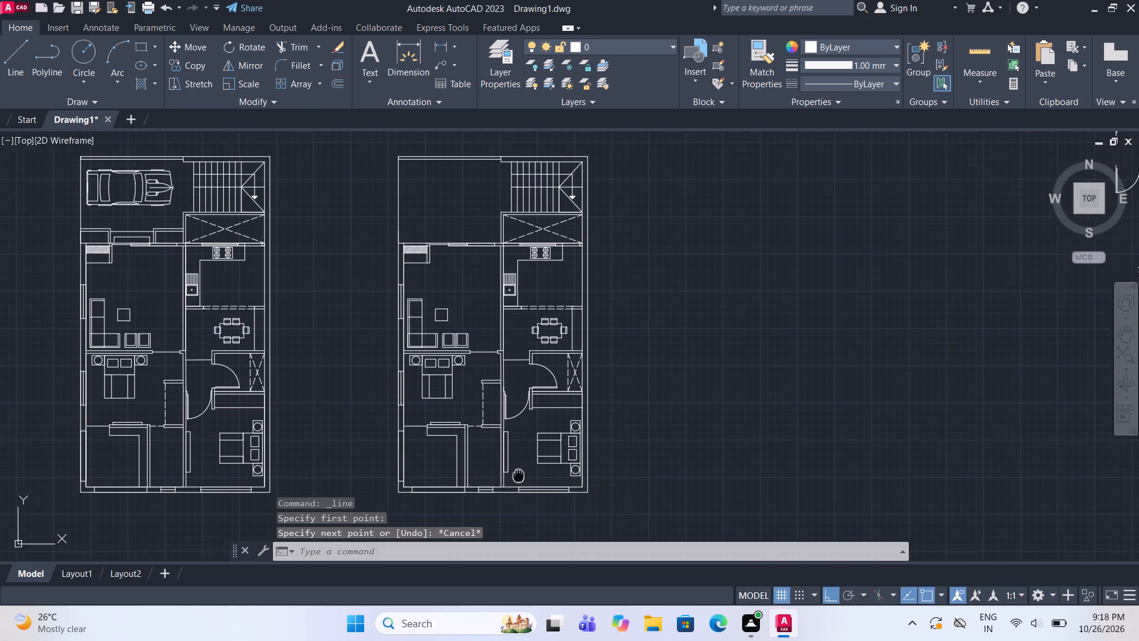
middle_click_drag(521, 474, 533, 464)
scroll(508, 454, "up", 1)
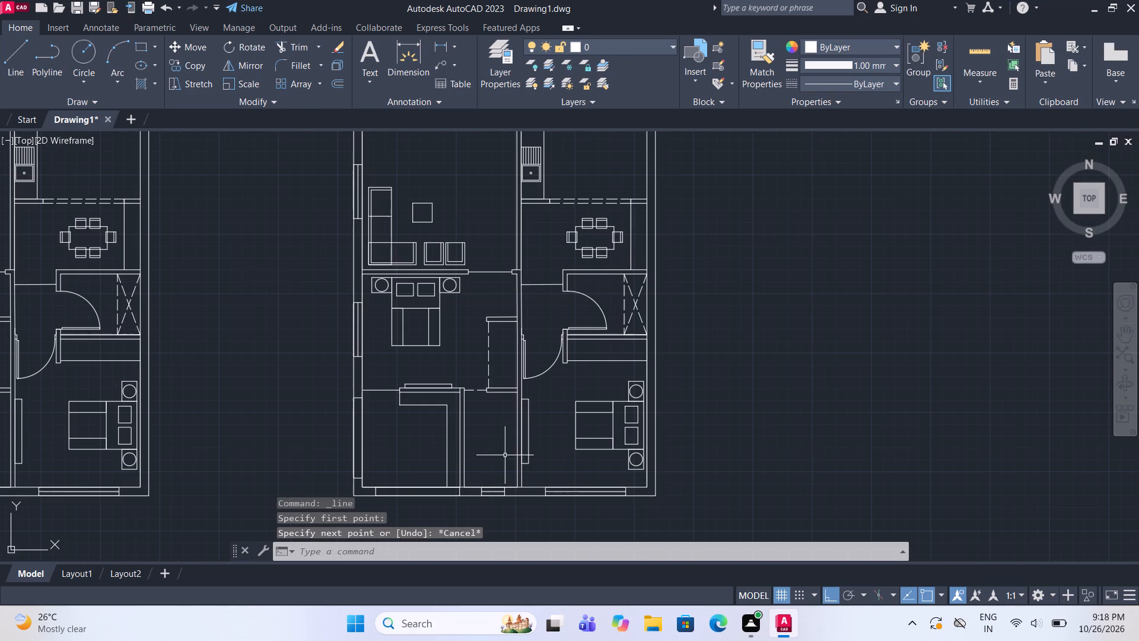
scroll(502, 463, "down", 1)
middle_click_drag(495, 446, 507, 491)
left_click_drag(580, 509, 579, 509)
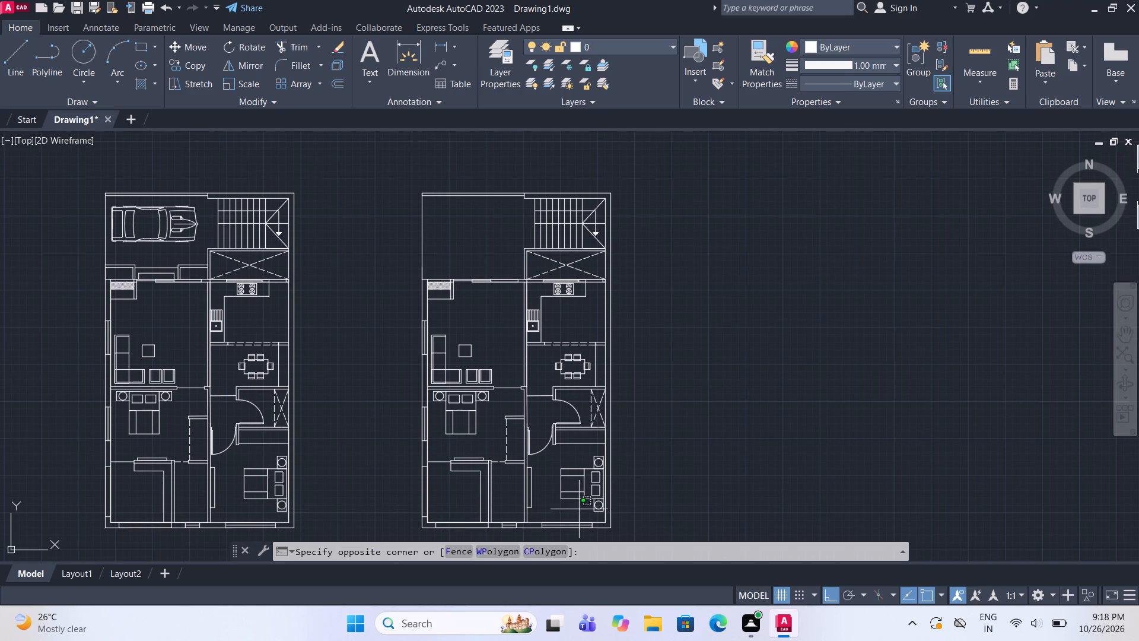
left_click_drag(579, 509, 569, 496)
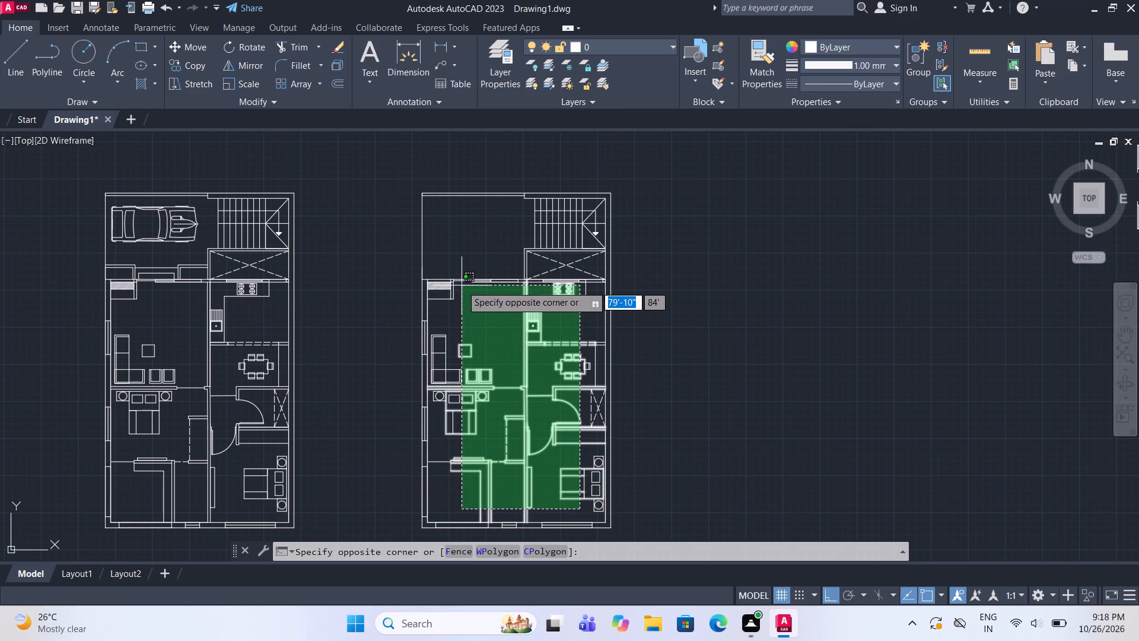
left_click(453, 296)
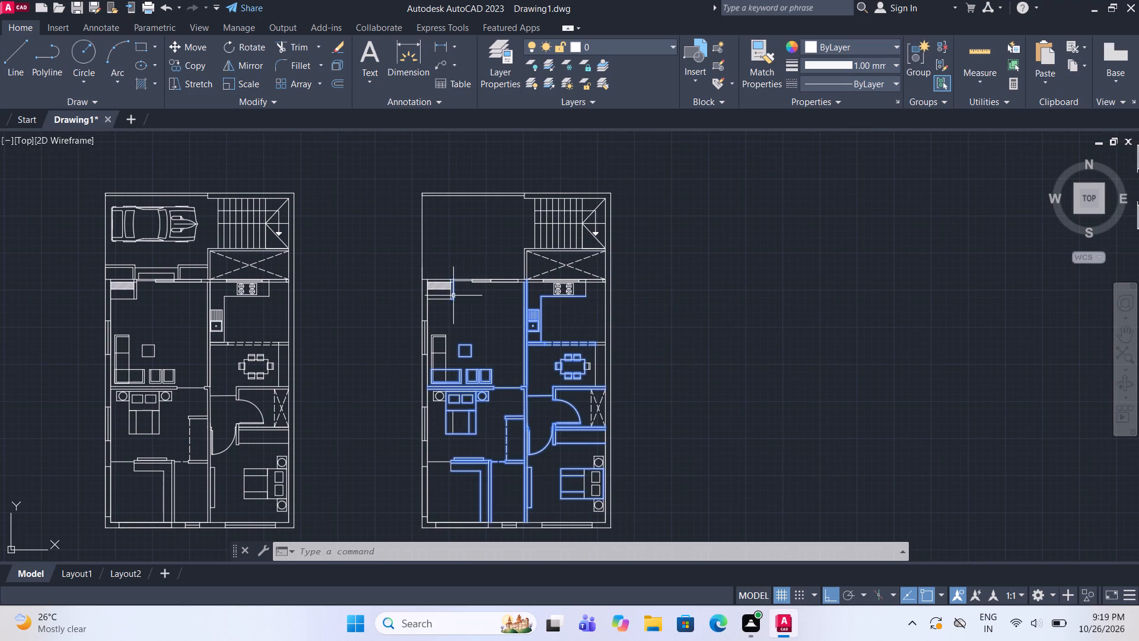
key("Delete")
Delete the leftover sofa, nightstand, bed, wardrobe, dining and partition pieces along both side walls of the copied plan.
left_click(482, 477)
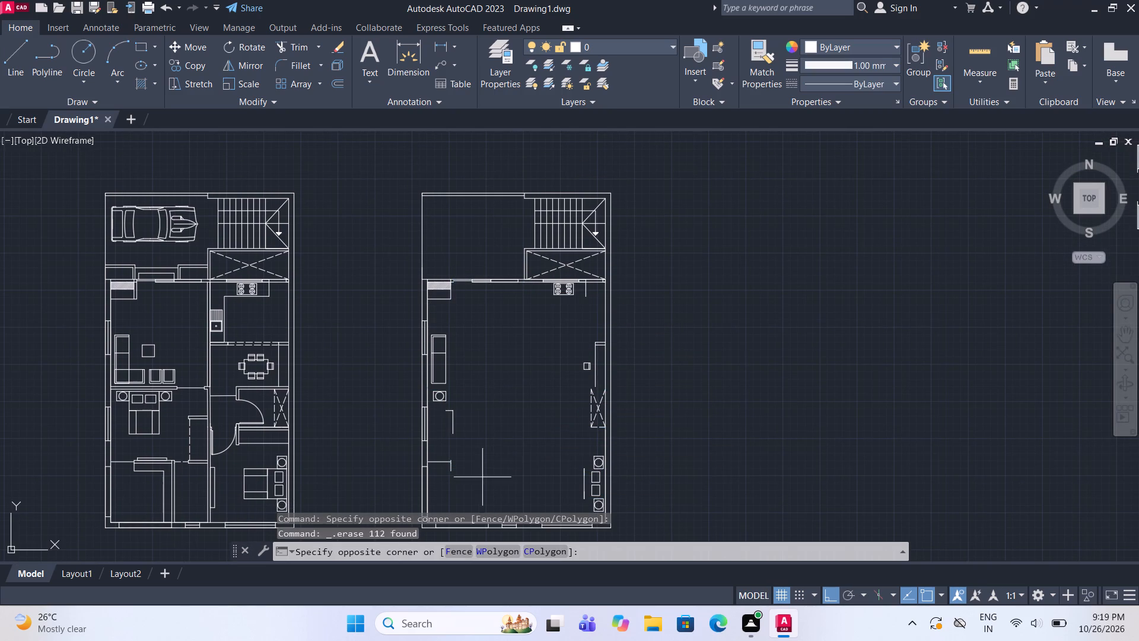
left_click(437, 325)
key("Delete")
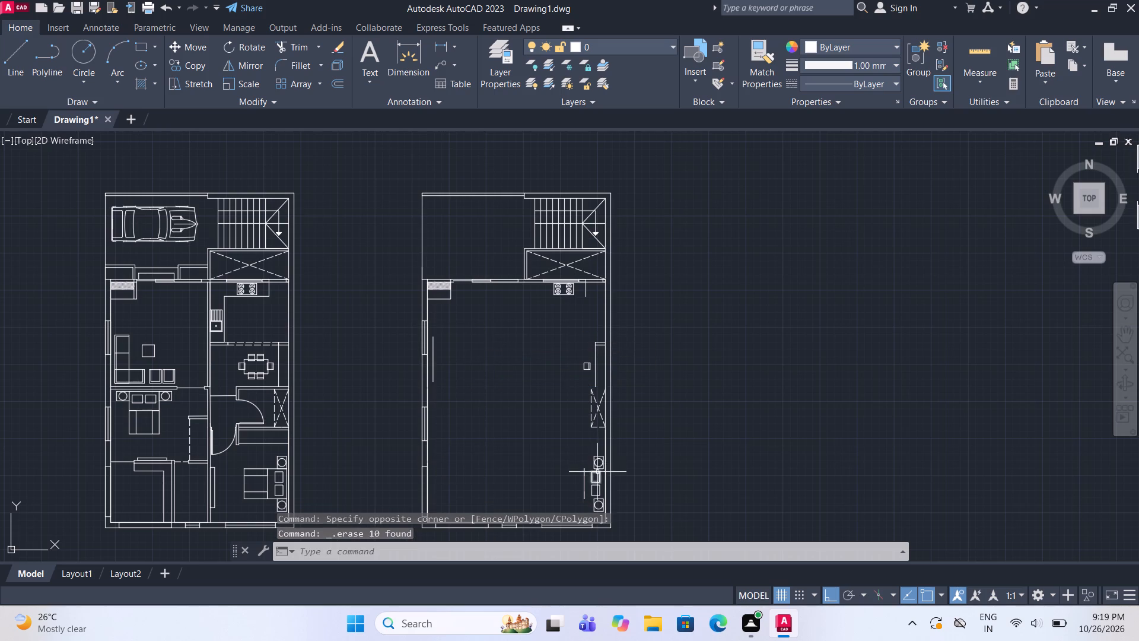
scroll(597, 472, "down", 2)
scroll(597, 482, "up", 3)
left_click(600, 508)
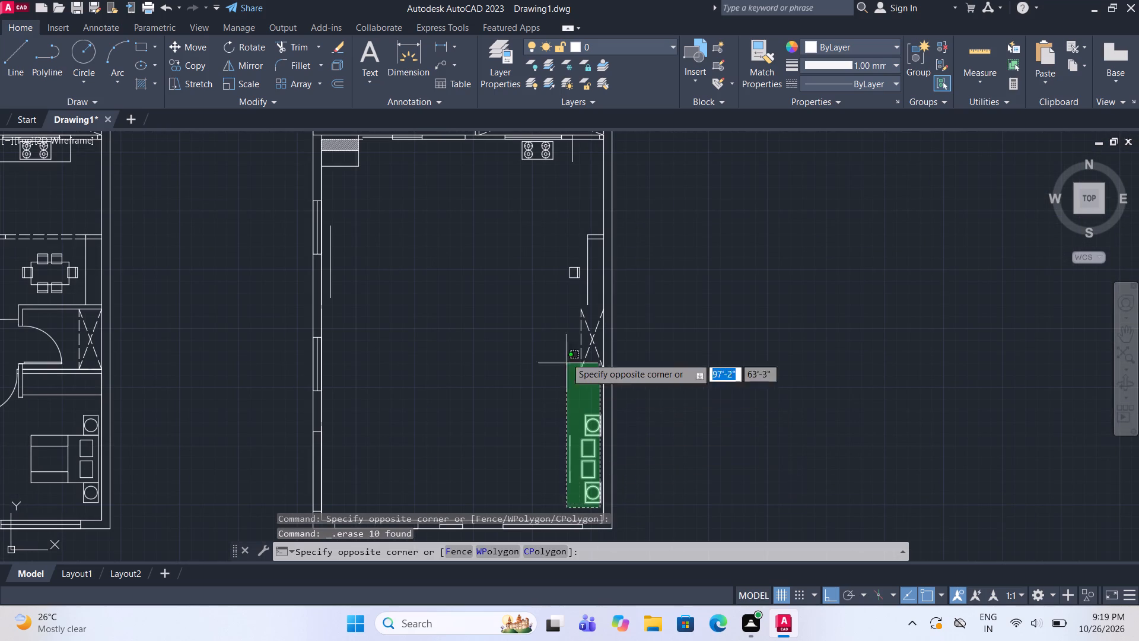
left_click(540, 220)
key("Delete")
Delete the stove and the leftover counter line beside the kitchen window wall in the copied plan.
middle_click_drag(555, 249, 577, 320)
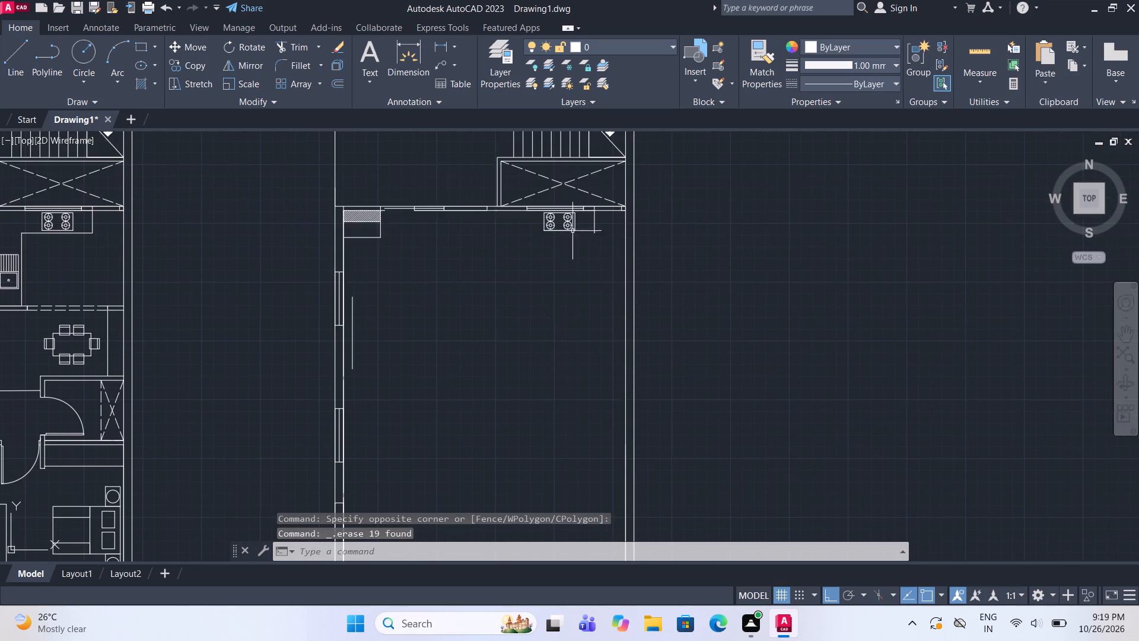
scroll(582, 218, "up", 2)
left_click(612, 269)
left_click(479, 215)
key("Delete")
scroll(489, 249, "down", 2)
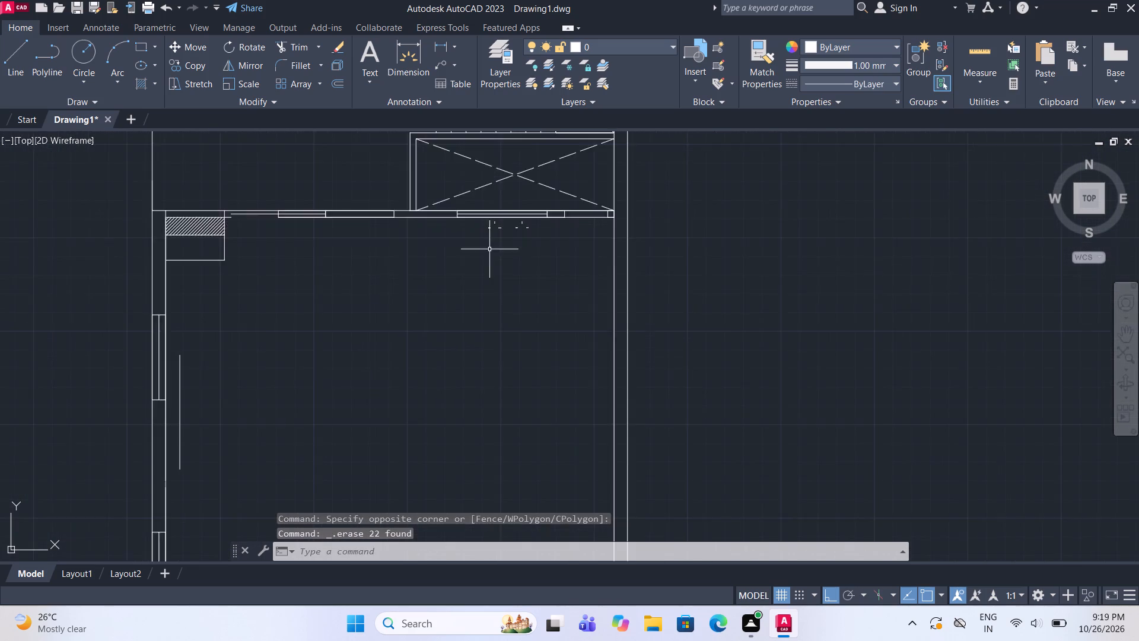
Delete the hatched cabinet in the living room corner of the copied plan, including its two remaining horizontal lines.
scroll(398, 236, "up", 2)
left_click_drag(312, 276, 306, 276)
left_click_drag(176, 234, 182, 243)
key("Delete")
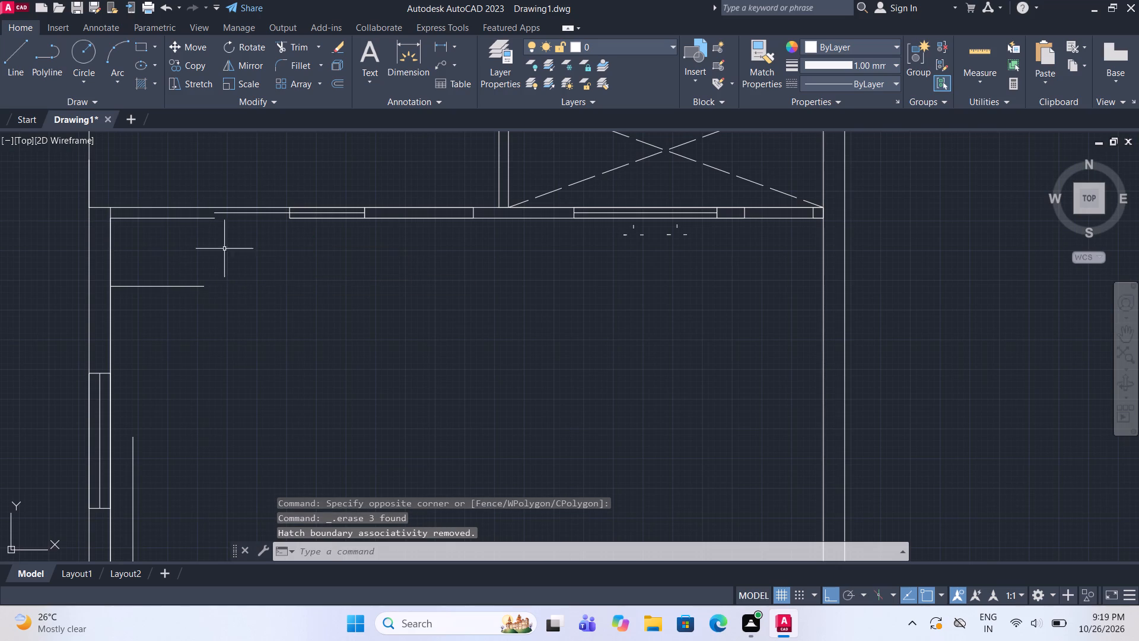
left_click_drag(218, 322, 212, 308)
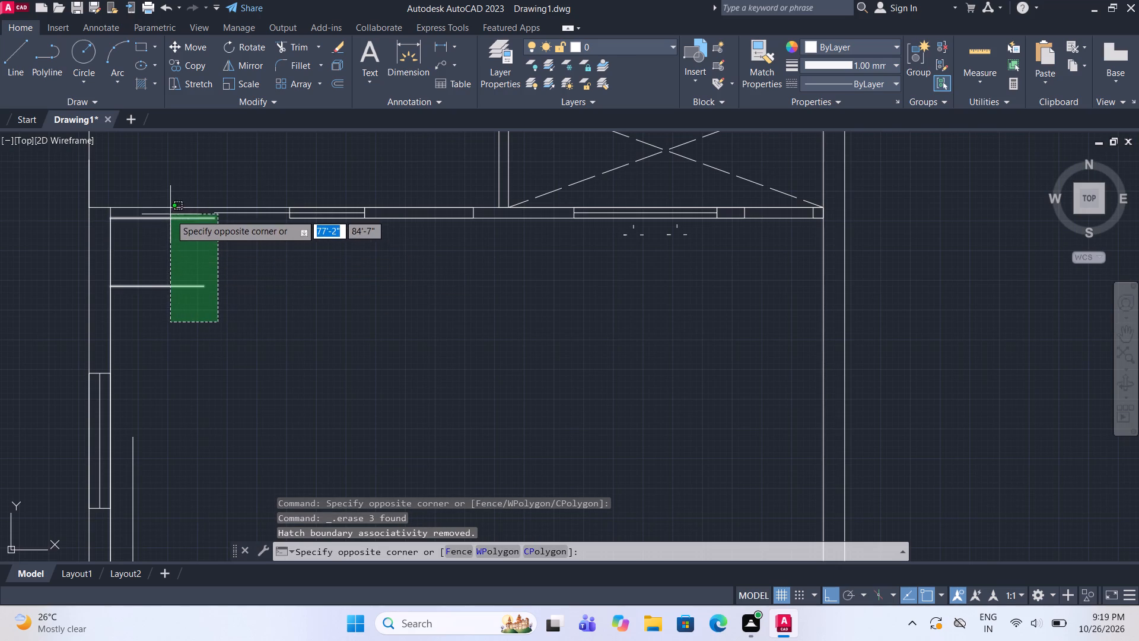
left_click(170, 214)
key("Delete")
Delete the remaining stove burner marks and the leftover vertical sofa line from the copied plan.
left_click_drag(696, 276, 692, 265)
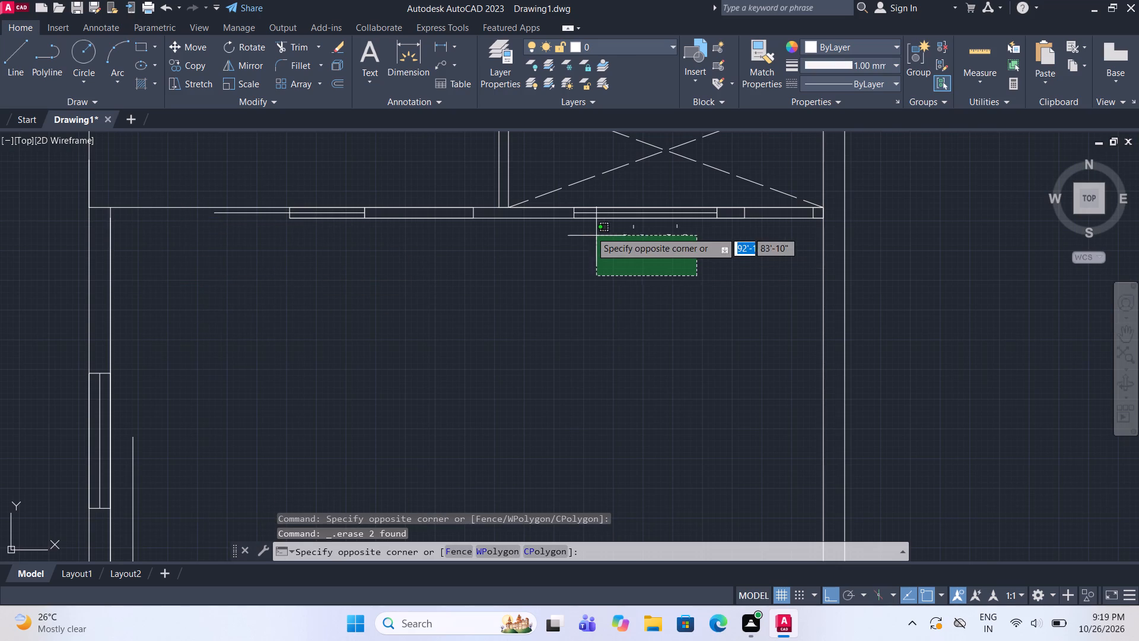
left_click(588, 226)
key("Delete")
scroll(559, 252, "down", 2)
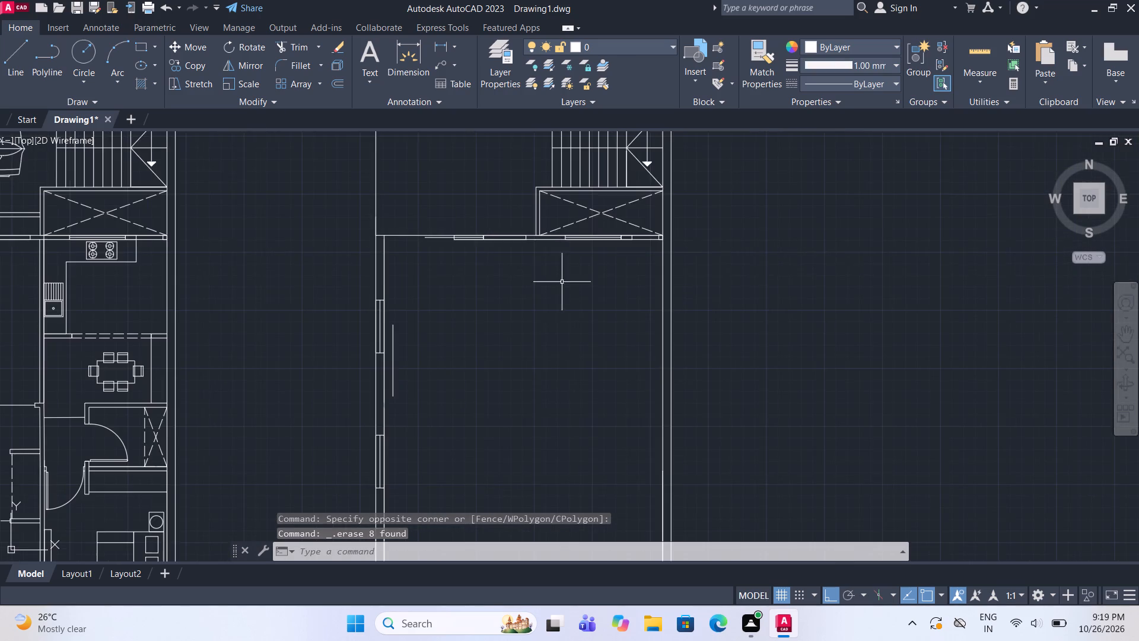
middle_click_drag(574, 353, 546, 294)
left_click(366, 282)
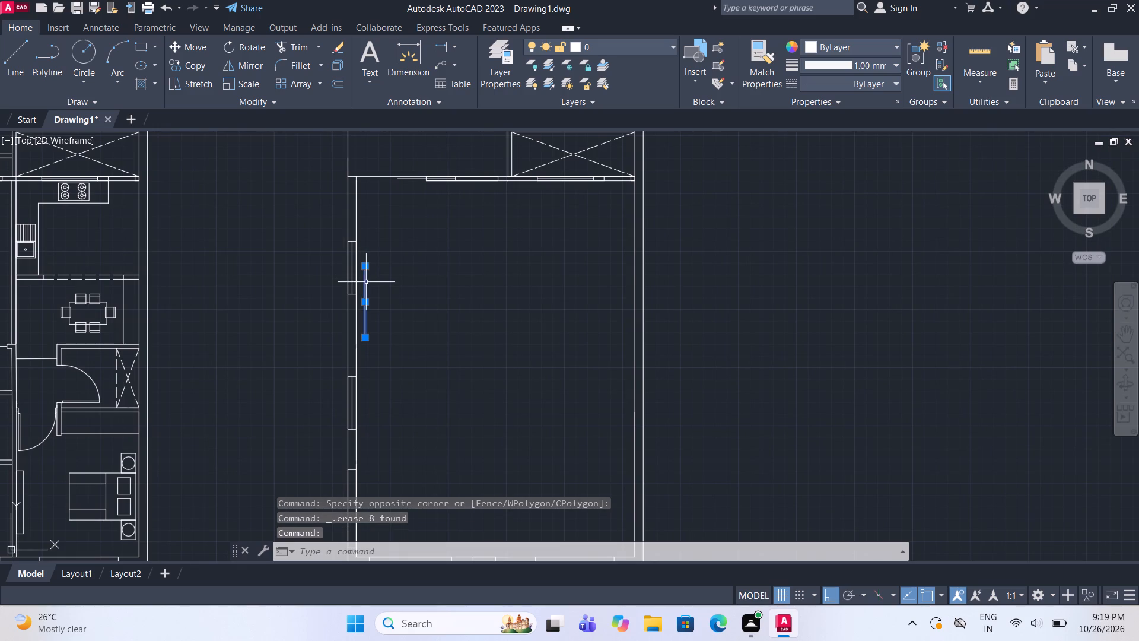
key("Delete")
Draw a line from the copied plan's lower-right inner corner 10'9" up along the wall and 11' horizontally into the plan.
scroll(387, 266, "down", 4)
scroll(433, 331, "up", 3)
scroll(389, 236, "up", 1)
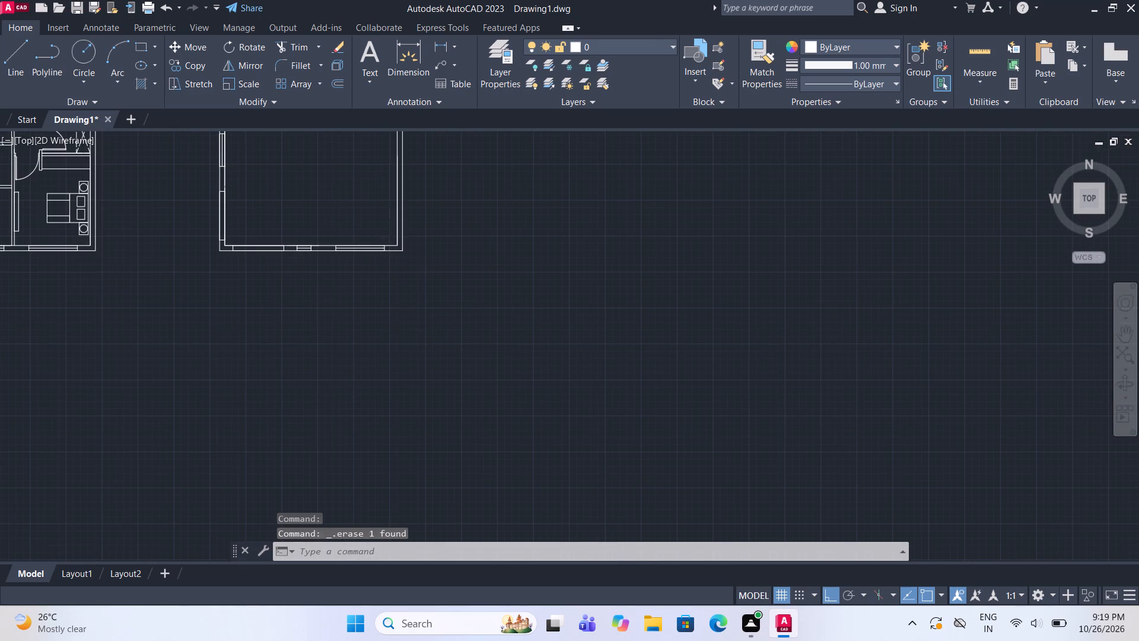
middle_click_drag(389, 236, 484, 335)
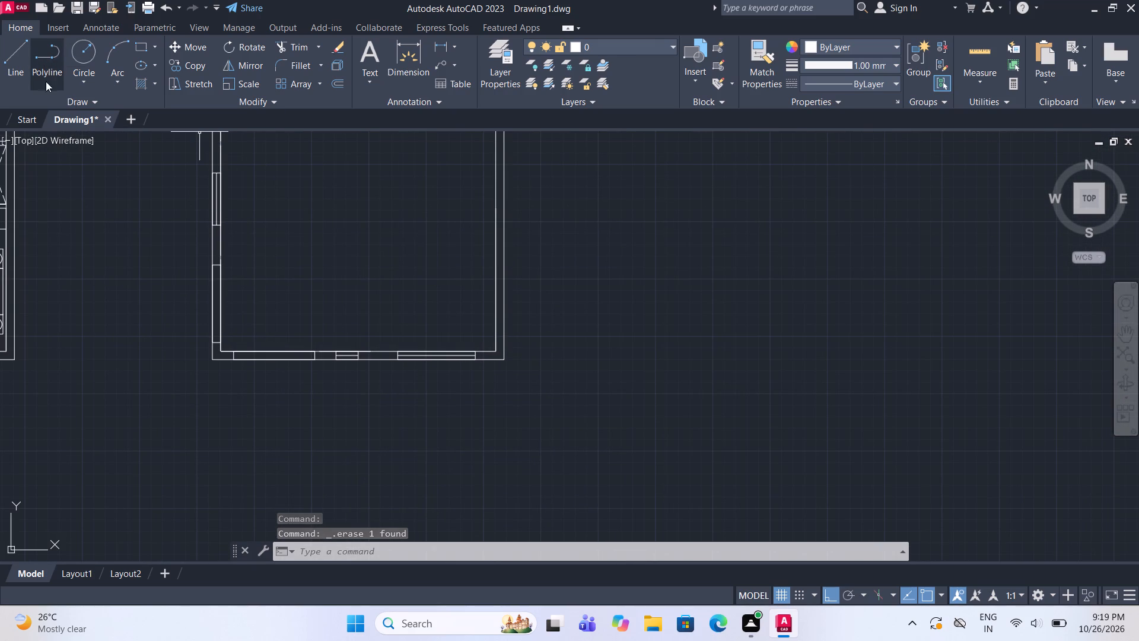
left_click(18, 61)
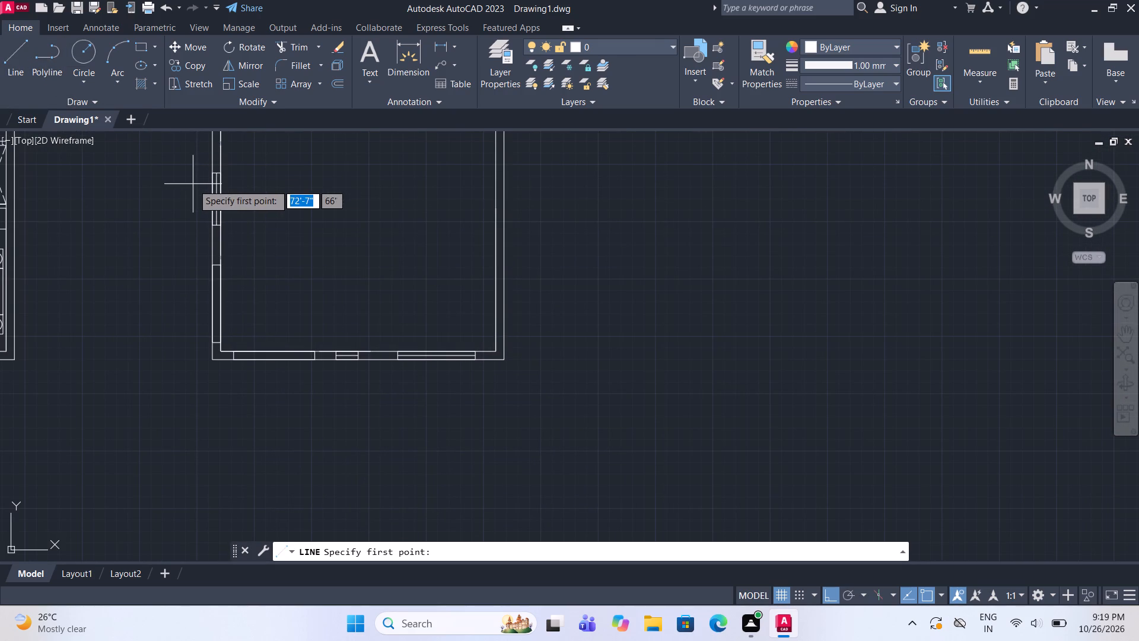
middle_click_drag(485, 348, 492, 367)
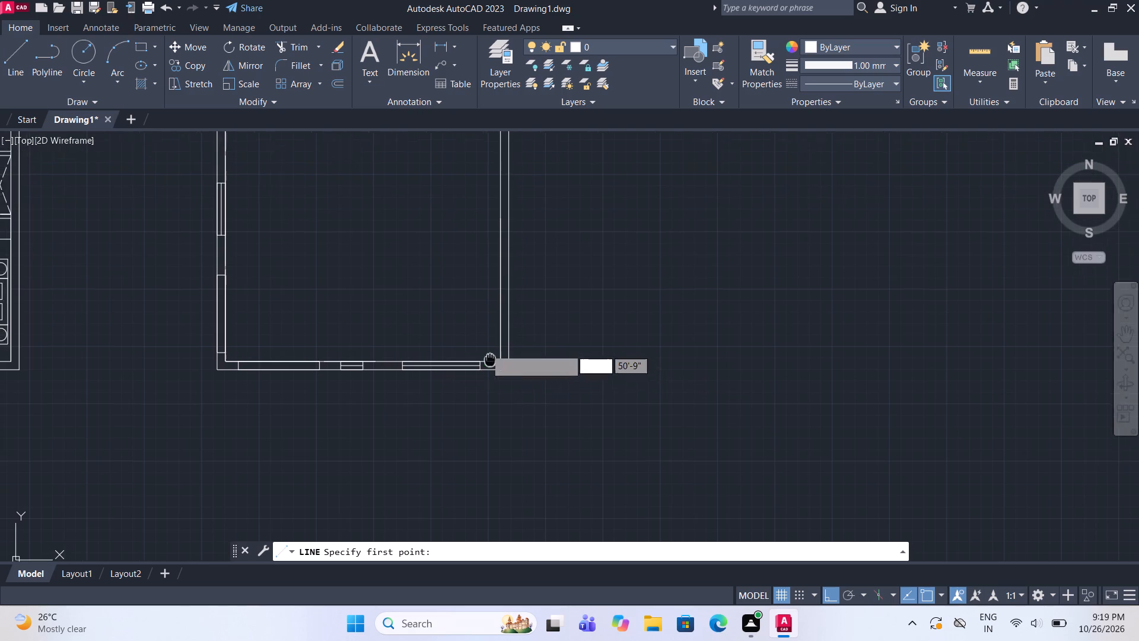
middle_click_drag(492, 367, 494, 372)
scroll(495, 365, "up", 1)
left_click(508, 377)
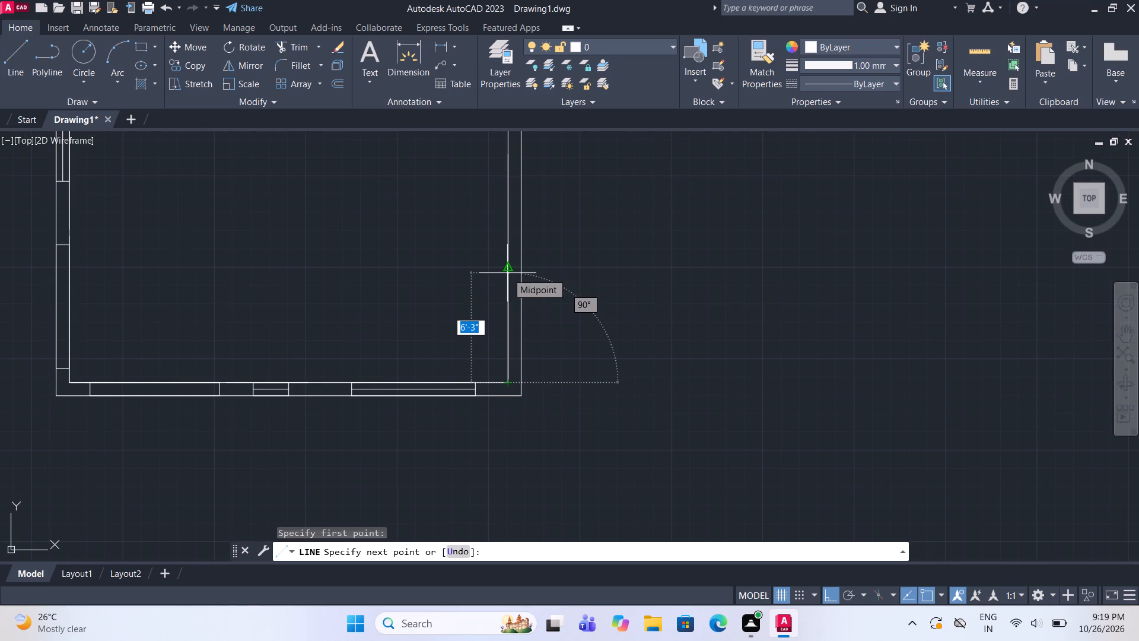
type("10")
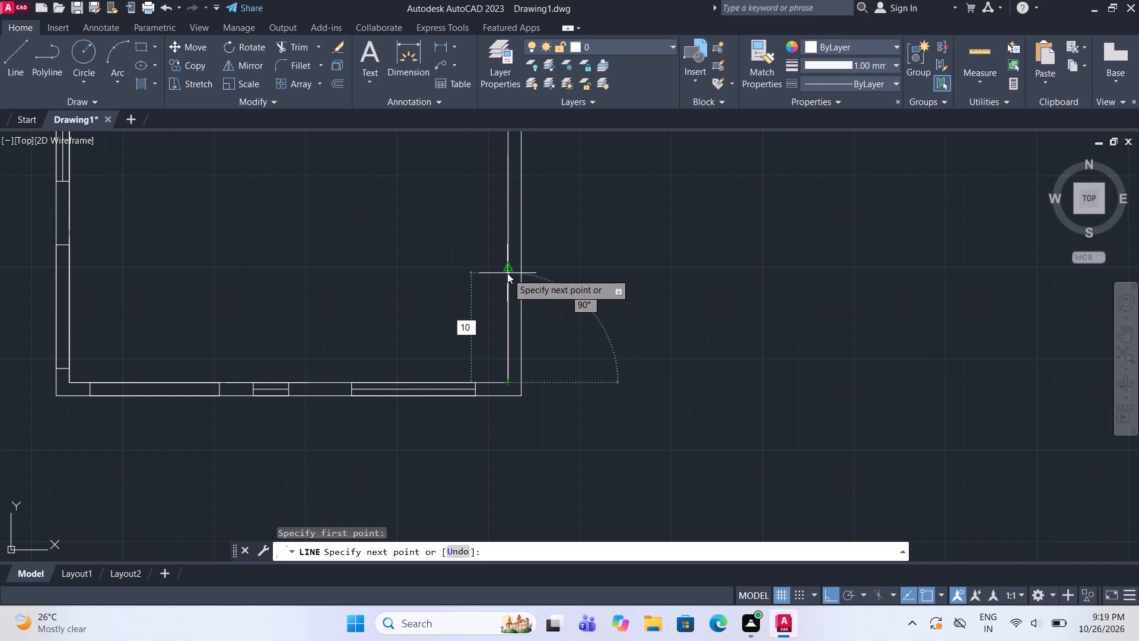
type("'9\"")
key("Return")
scroll(507, 274, "down", 4)
scroll(471, 256, "up", 3)
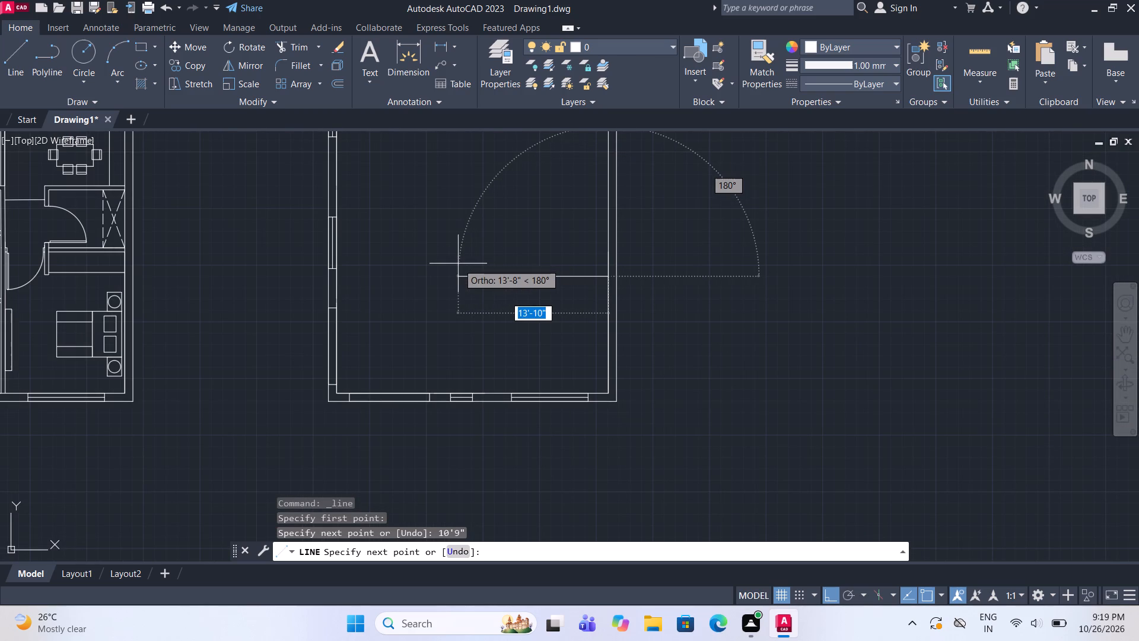
type("11'")
key("Return")
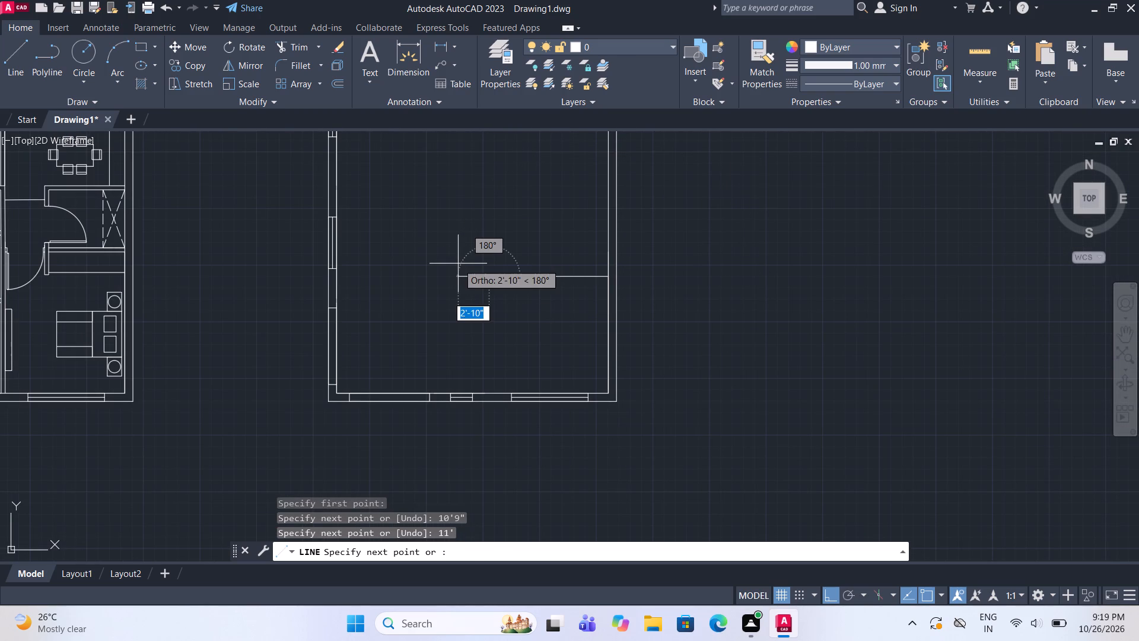
middle_click_drag(490, 237, 492, 274)
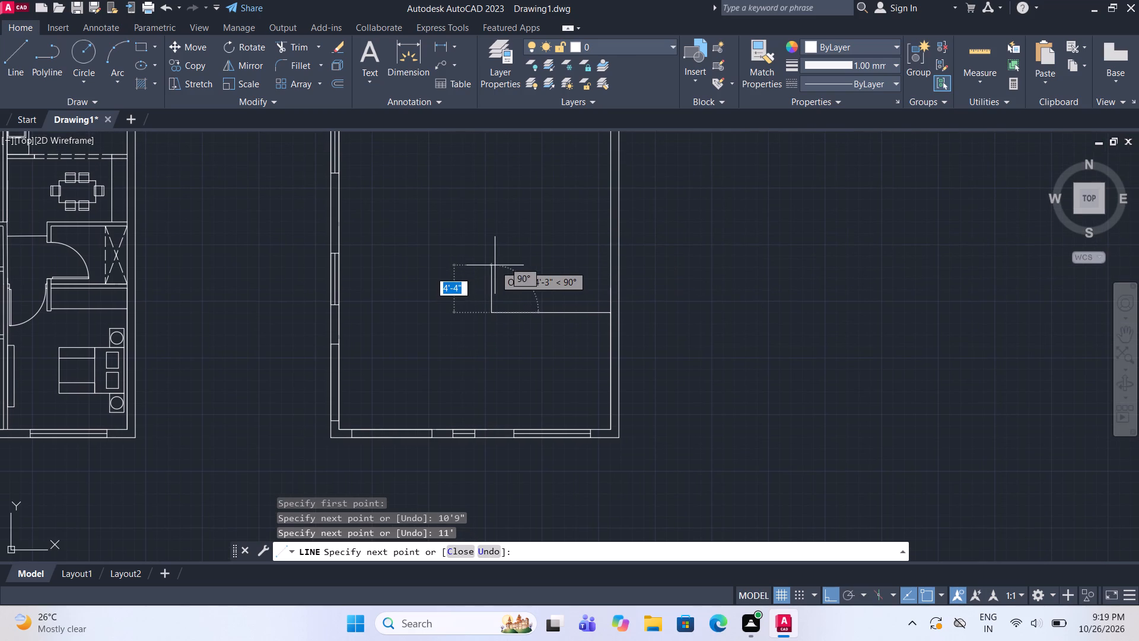
key("grave")
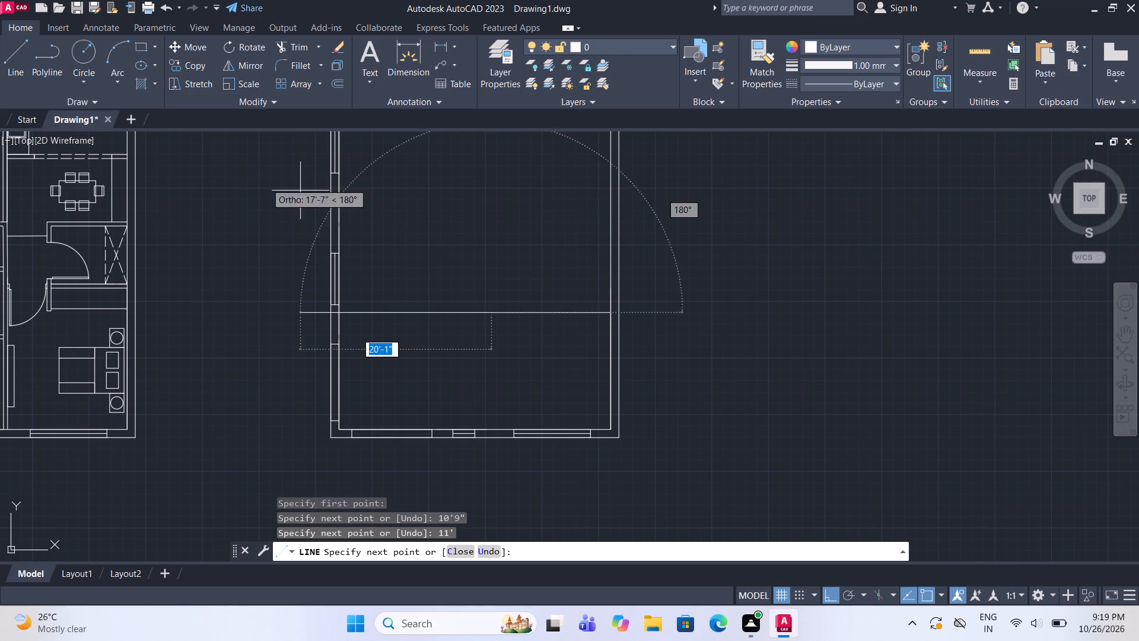
Draw a second line from the same lower-right inner corner, 13' up along the wall and 11' horizontally into the plan.
left_click(0, 68)
left_click(12, 66)
left_click(30, 64)
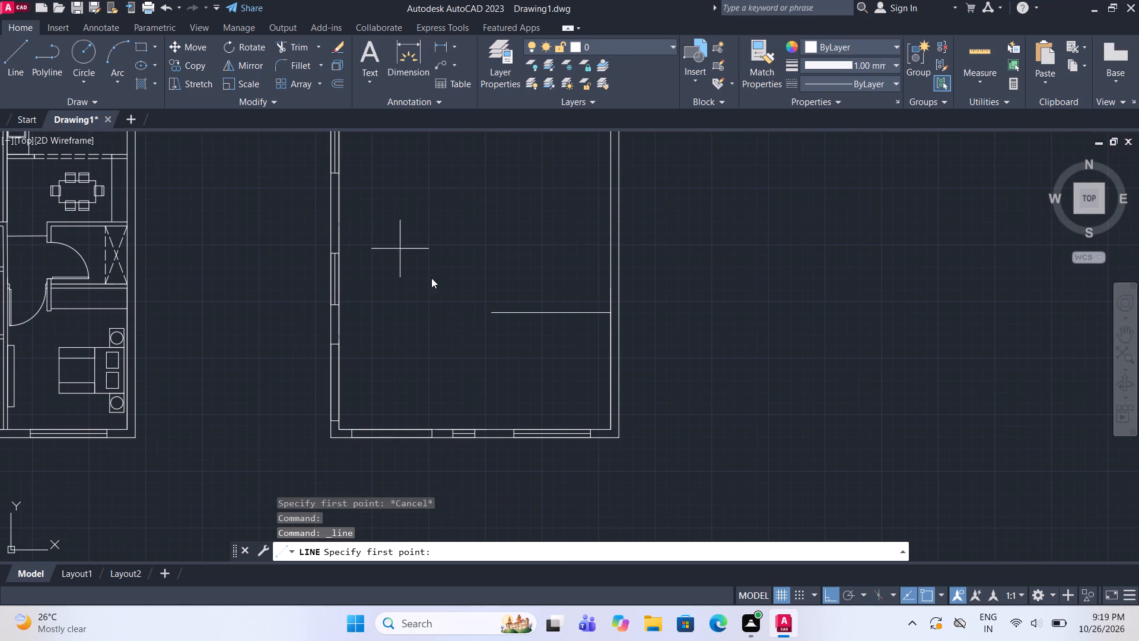
left_click(18, 55)
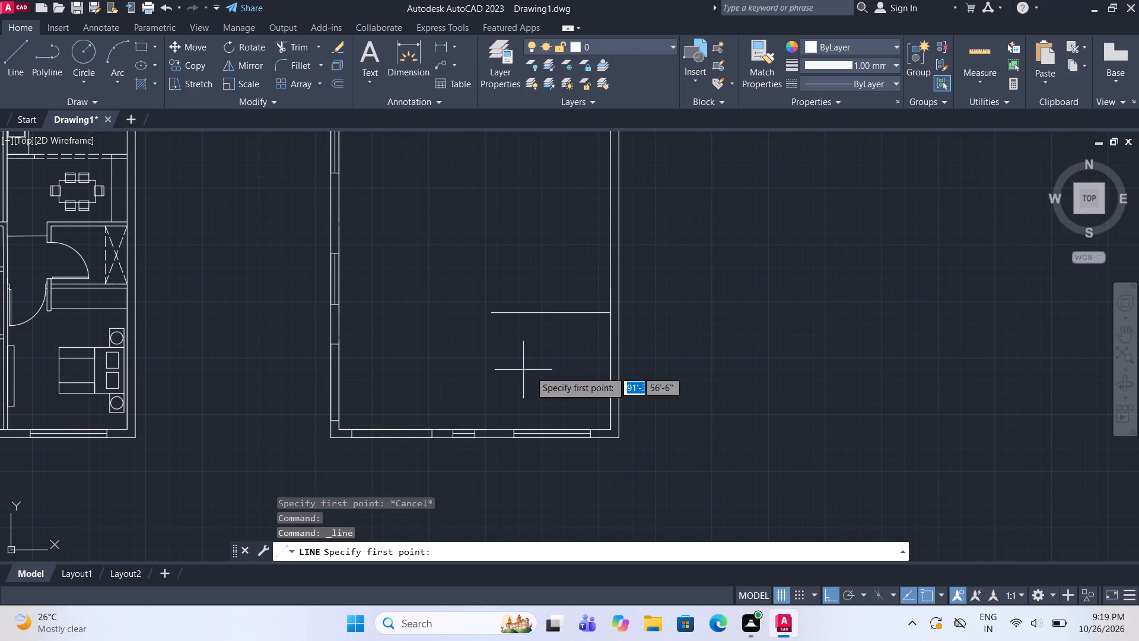
left_click(610, 427)
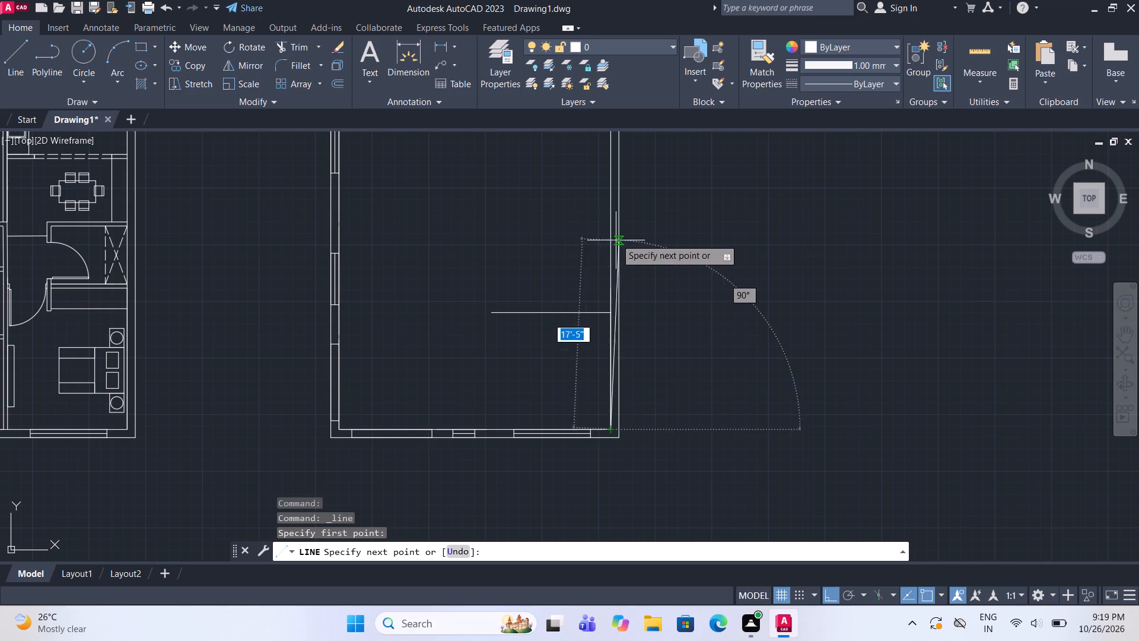
type("13'")
key("Return")
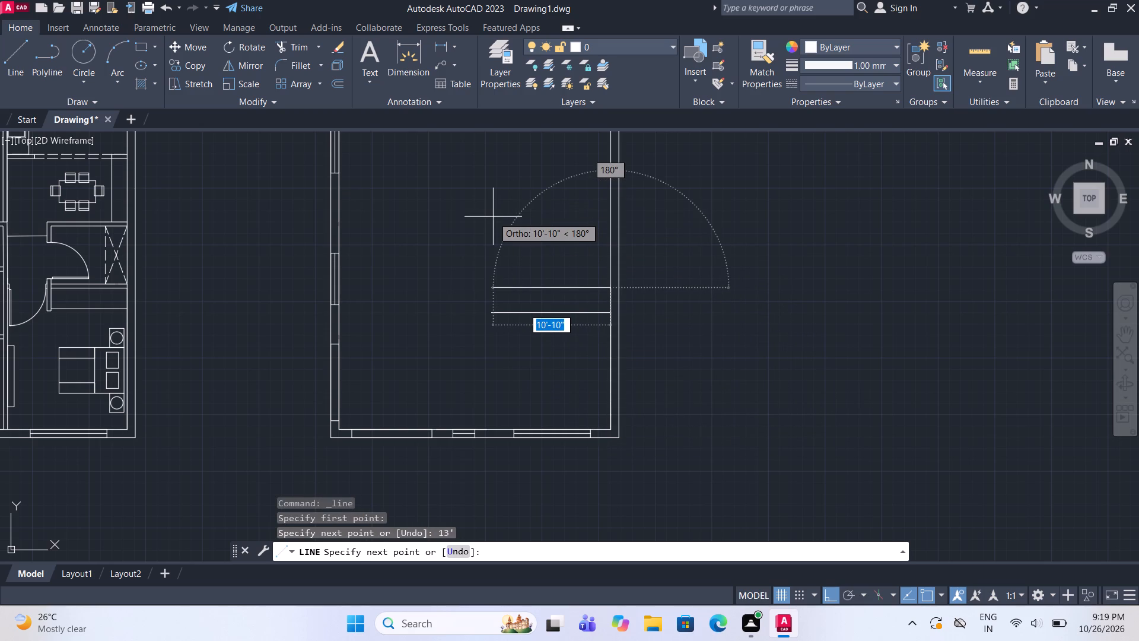
middle_click_drag(492, 217, 483, 242)
scroll(498, 281, "up", 1)
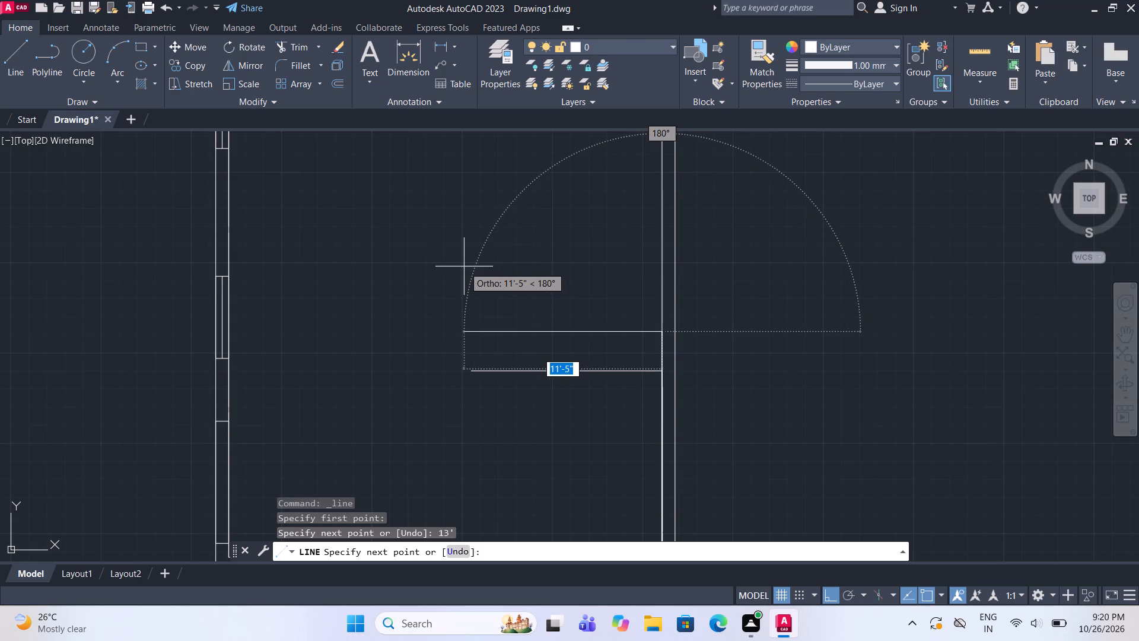
type("11")
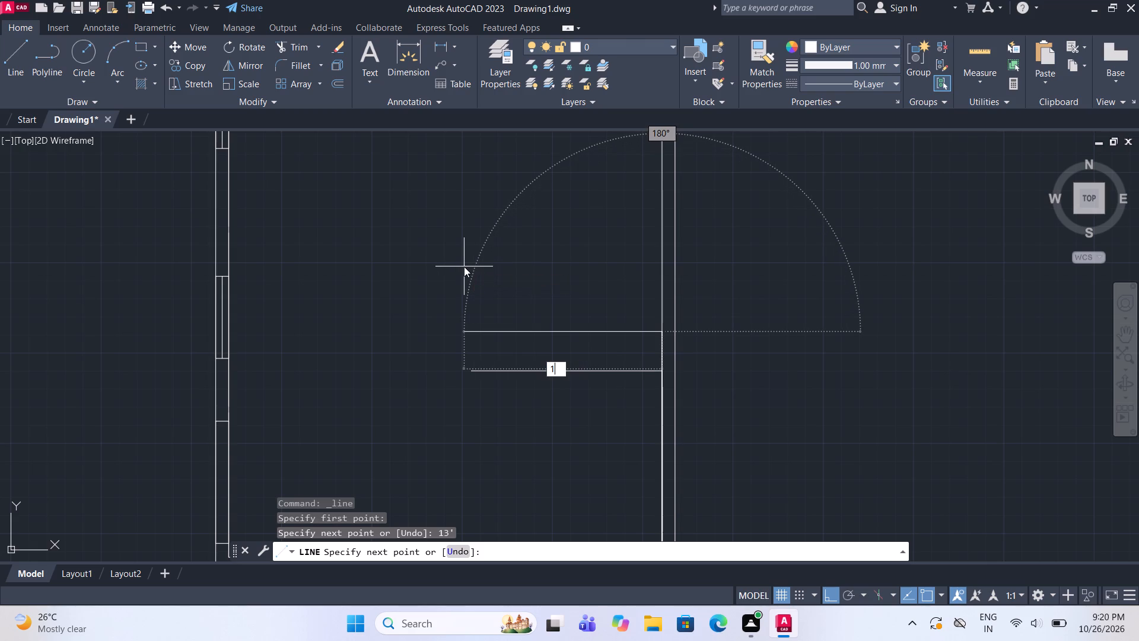
key("apostrophe")
key("Return")
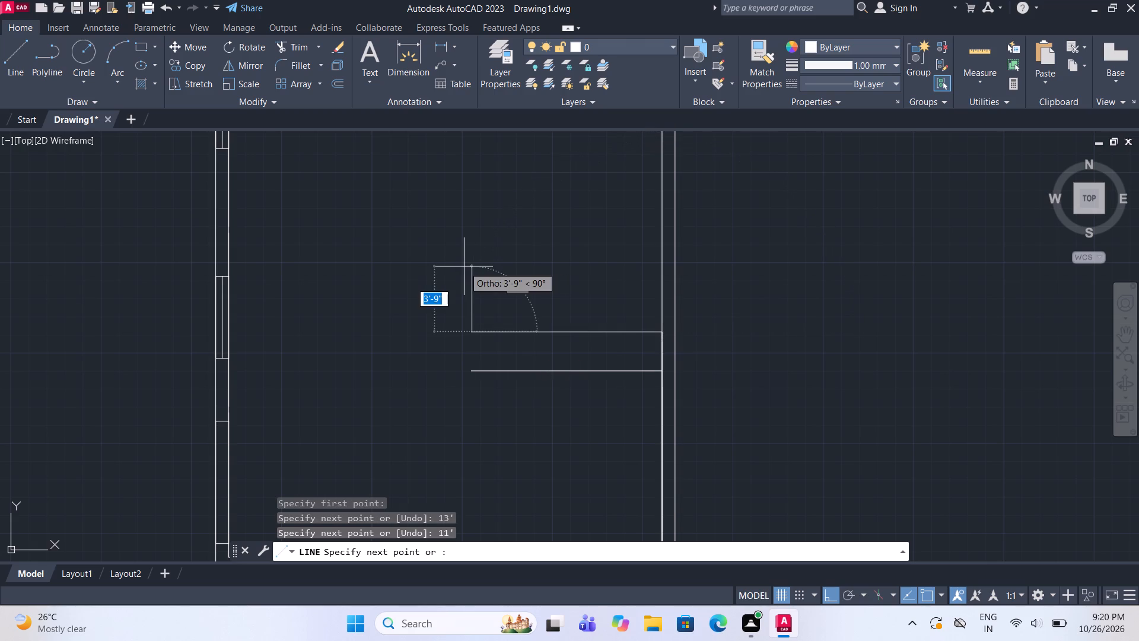
scroll(470, 344, "up", 1)
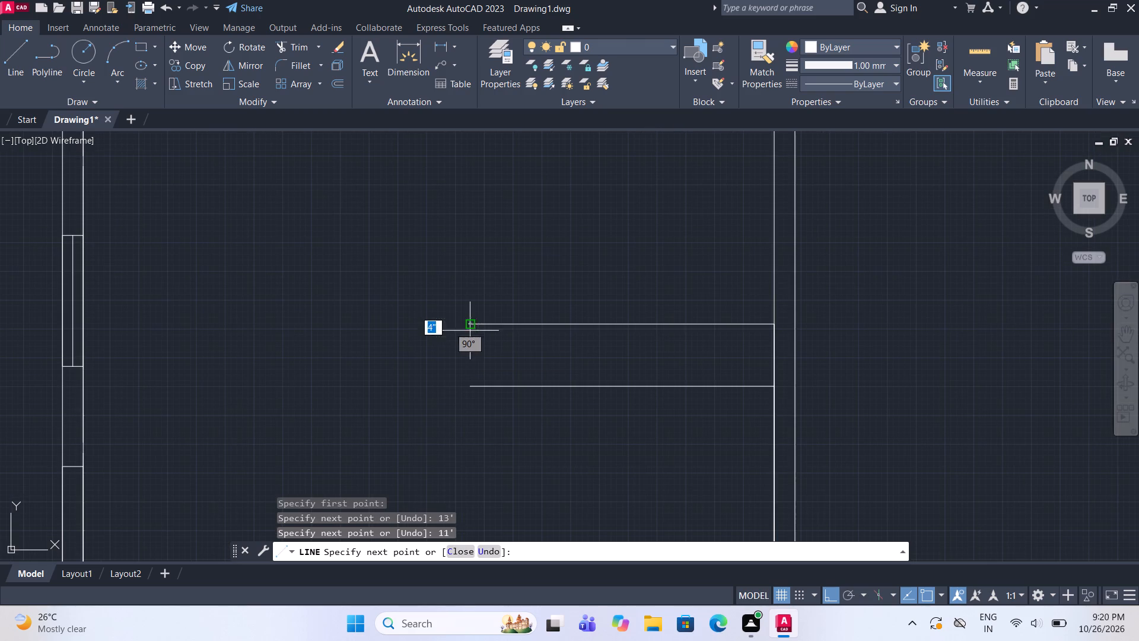
key("Escape")
Offset the upper of the two 11' horizontal lines in the copied plan 4.5" upward.
middle_click_drag(533, 339, 496, 360)
left_click(537, 366)
left_click(516, 313)
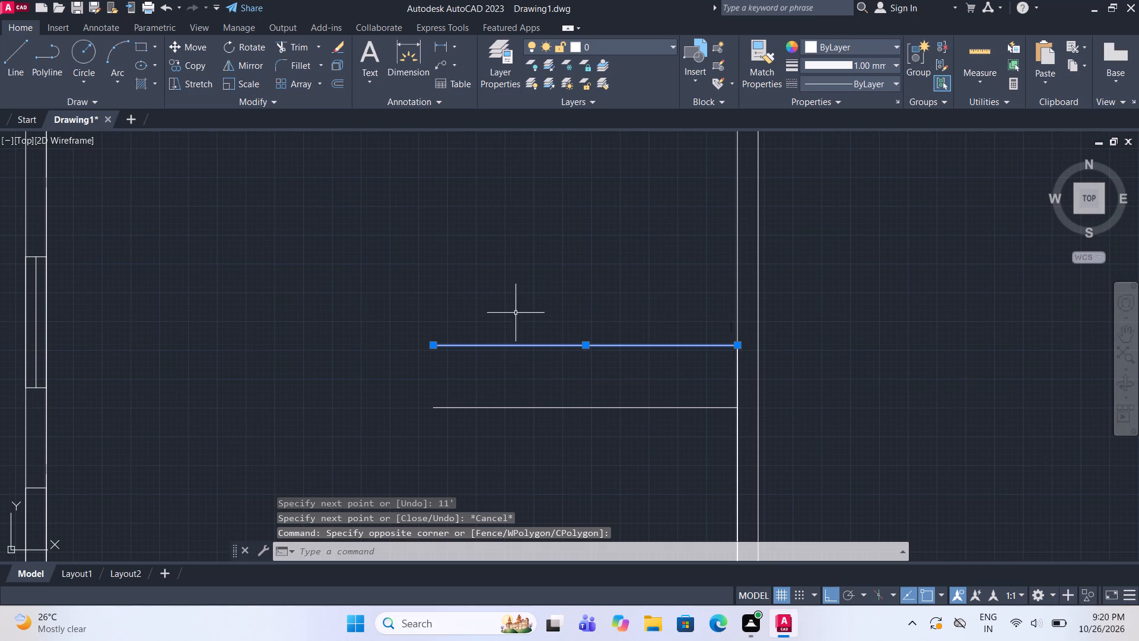
left_click(333, 77)
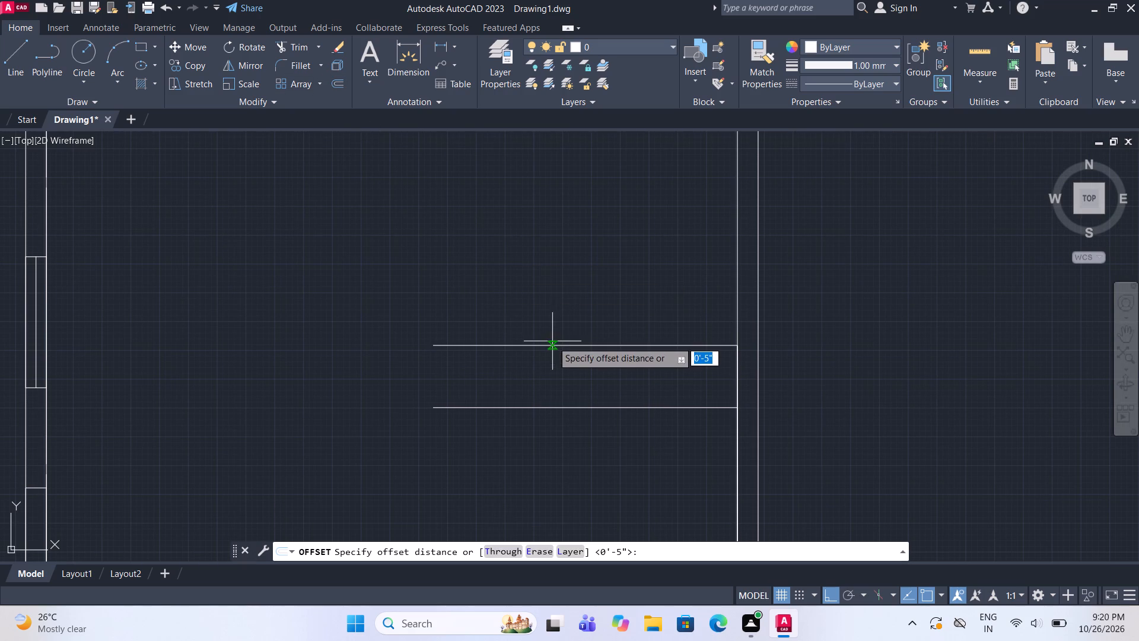
left_click(553, 344)
key("4")
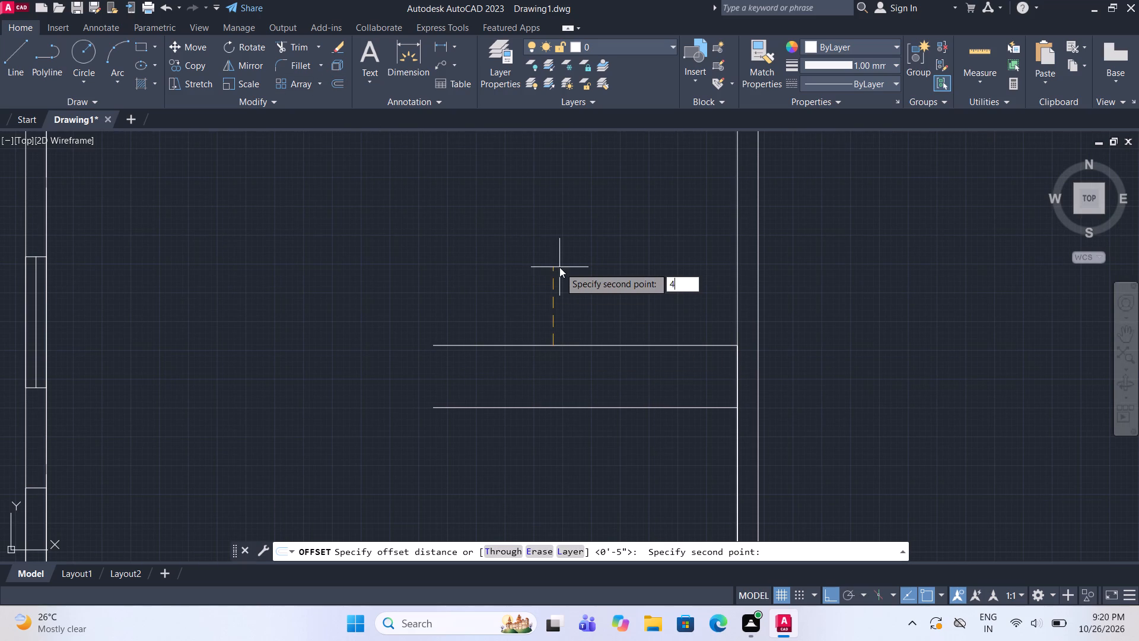
type(".5")
key("shift+quotedbl")
key("Return")
left_click(575, 237)
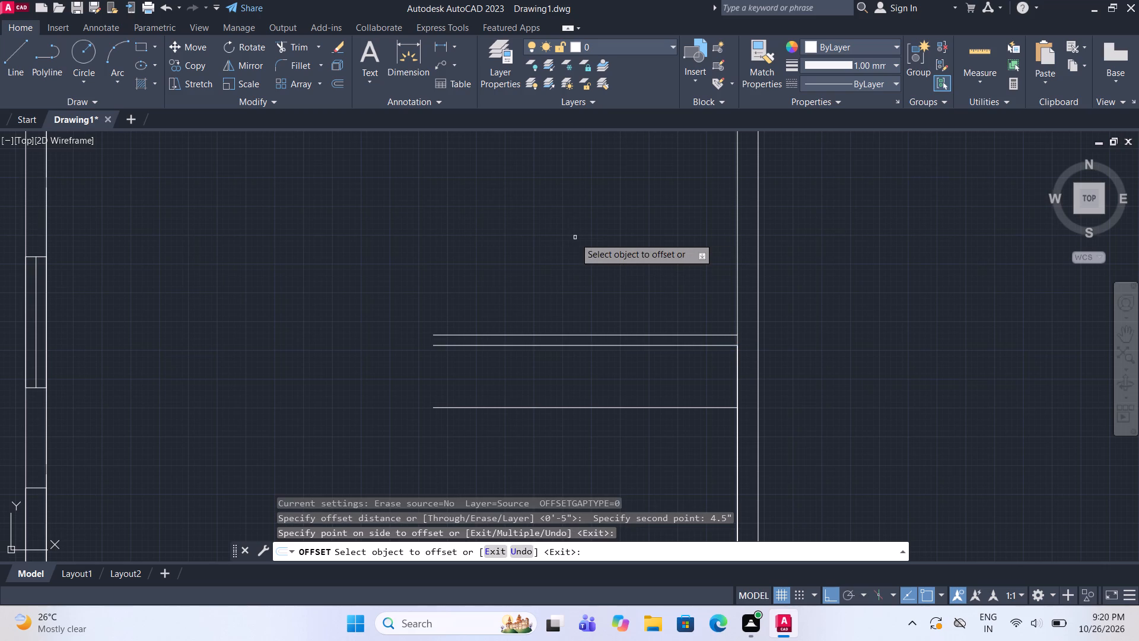
key("Escape")
Draw a vertical line joining the free ends of the two original 11' horizontal lines.
scroll(597, 369, "down", 2)
middle_click_drag(599, 369, 599, 358)
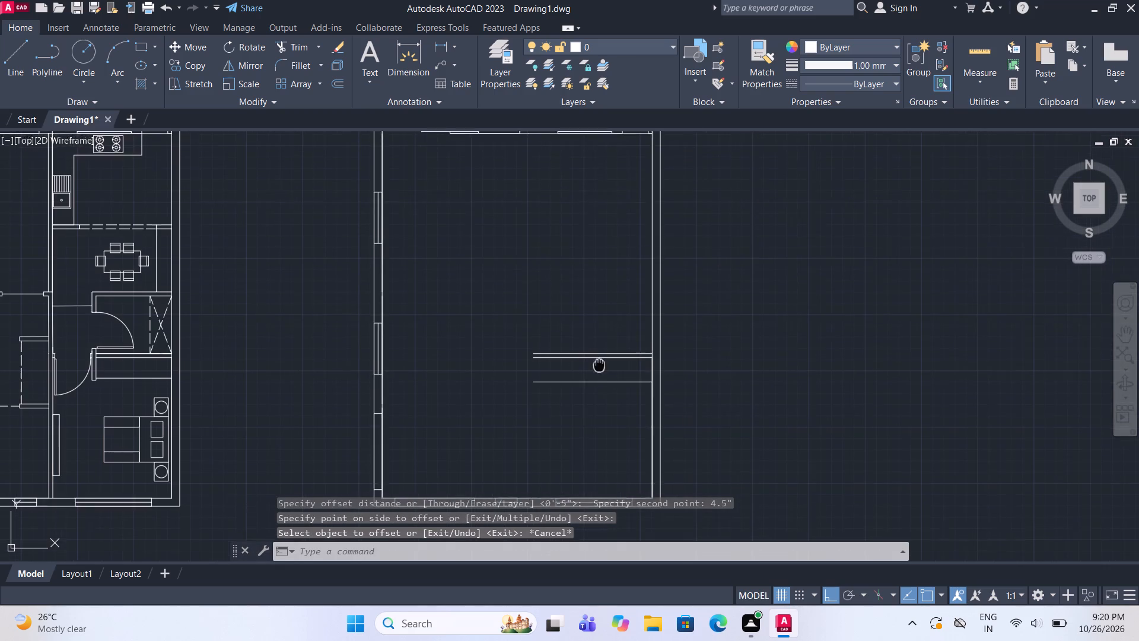
middle_click_drag(599, 358, 599, 342)
scroll(595, 363, "up", 1)
left_click(591, 356)
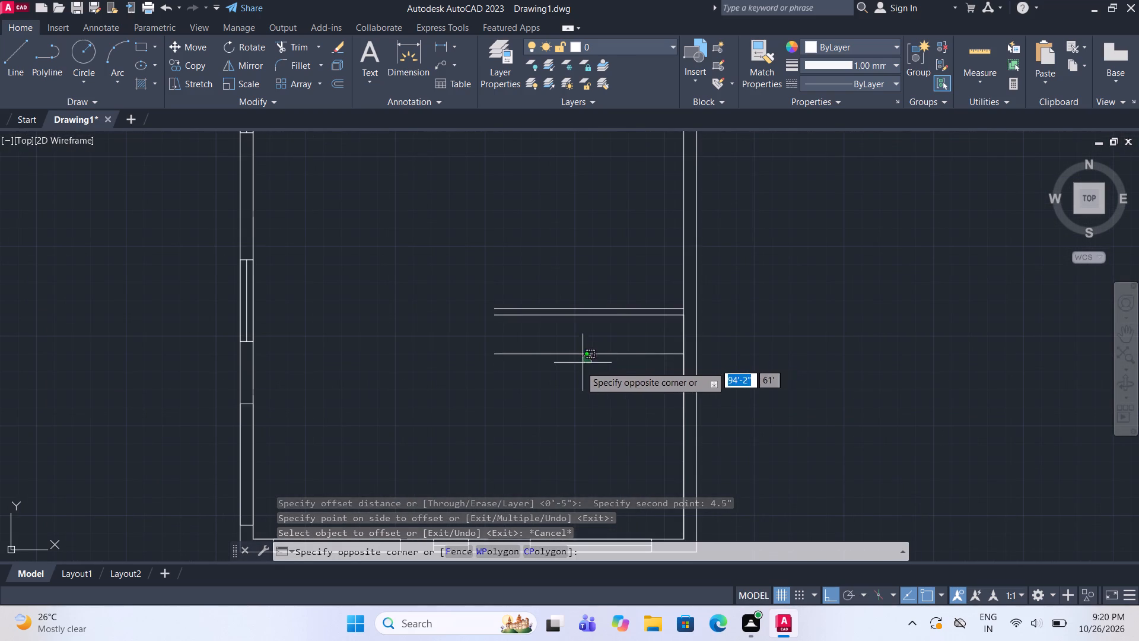
left_click(578, 369)
scroll(578, 367, "down", 2)
scroll(577, 409, "up", 2)
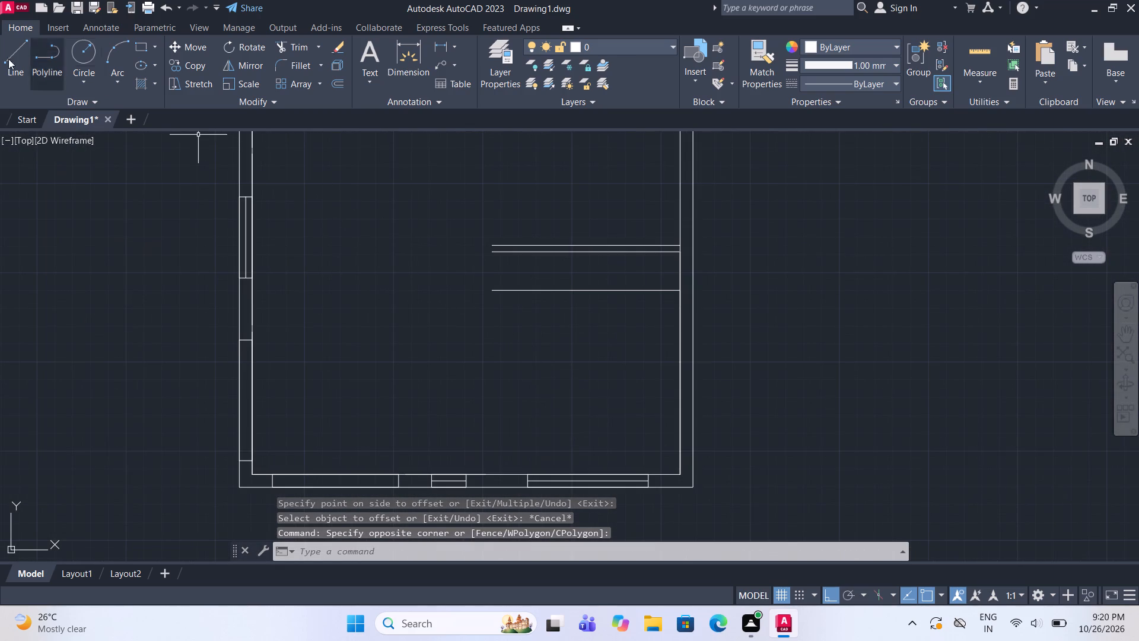
left_click(8, 62)
middle_click_drag(528, 303, 539, 317)
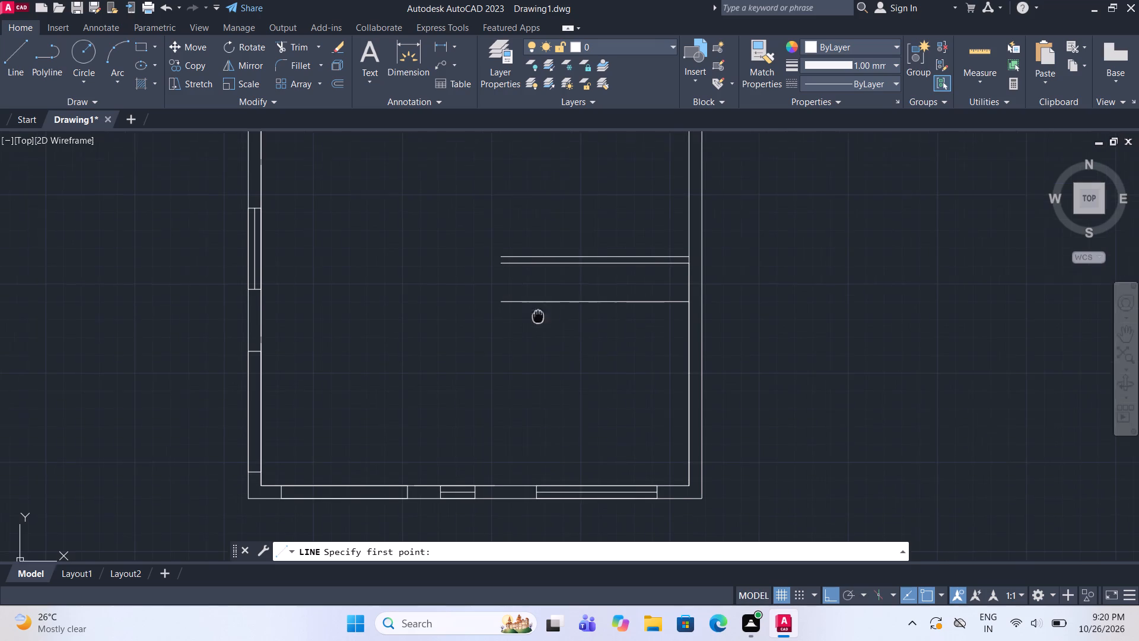
middle_click_drag(539, 317, 539, 318)
scroll(511, 264, "up", 1)
left_click(499, 266)
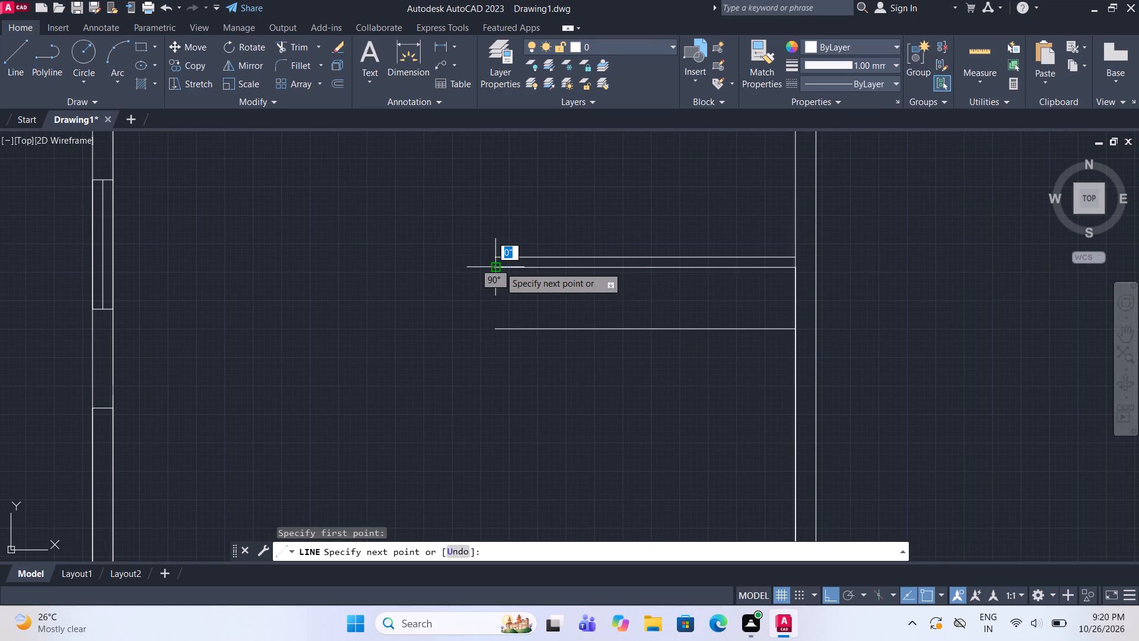
left_click(499, 328)
key("Escape")
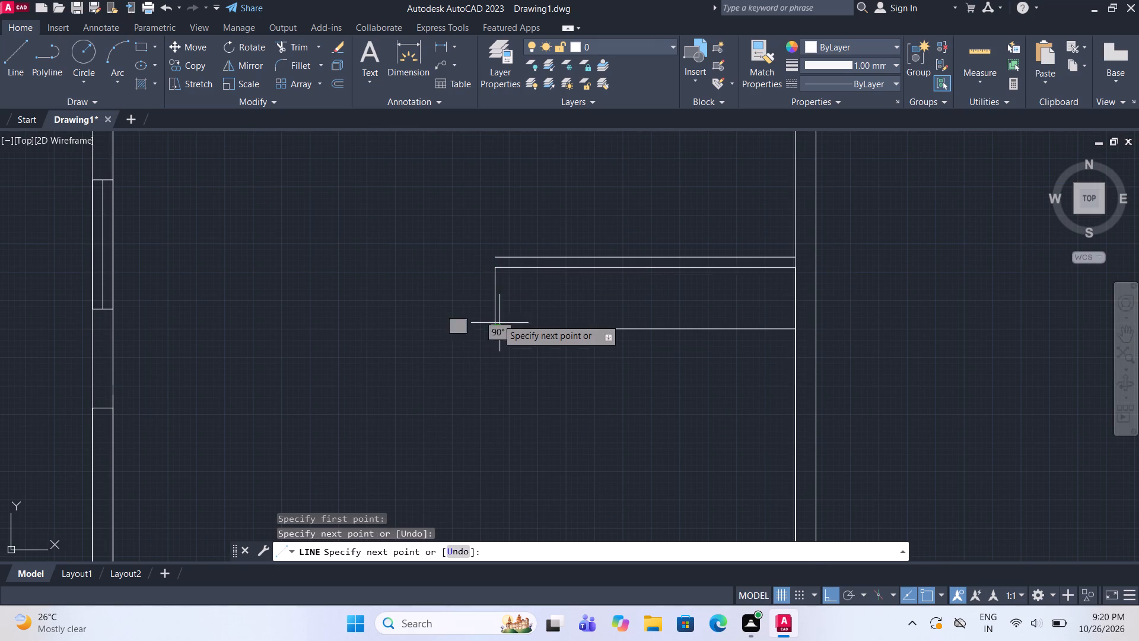
Offset the new short vertical line 4.5" outward, away from the enclosed strip.
left_click(495, 297)
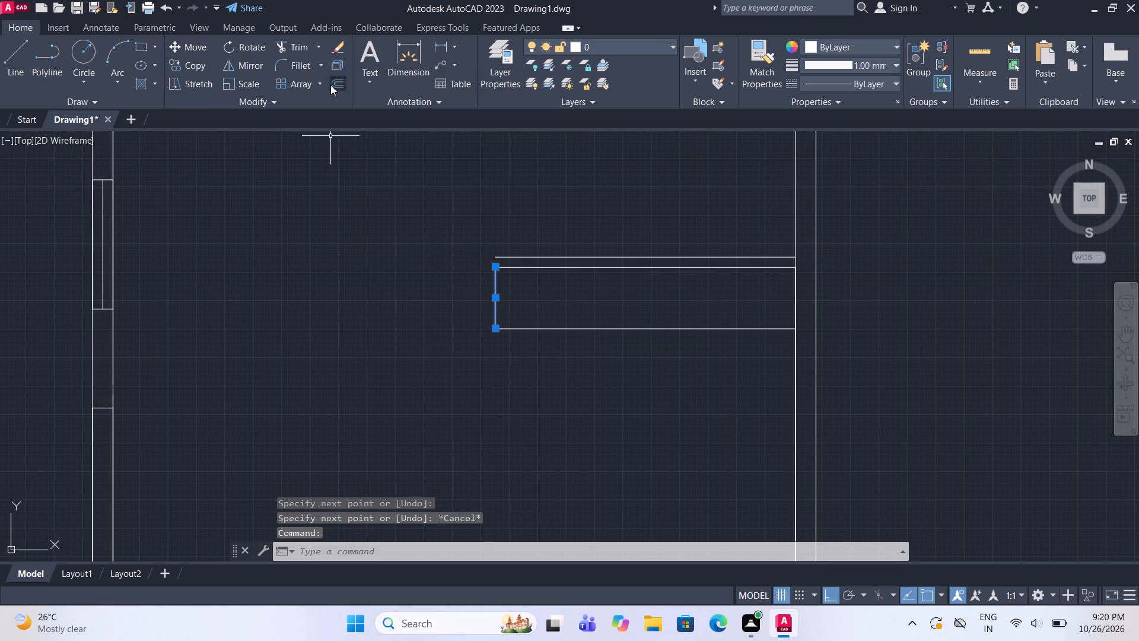
left_click(330, 85)
left_click(493, 299)
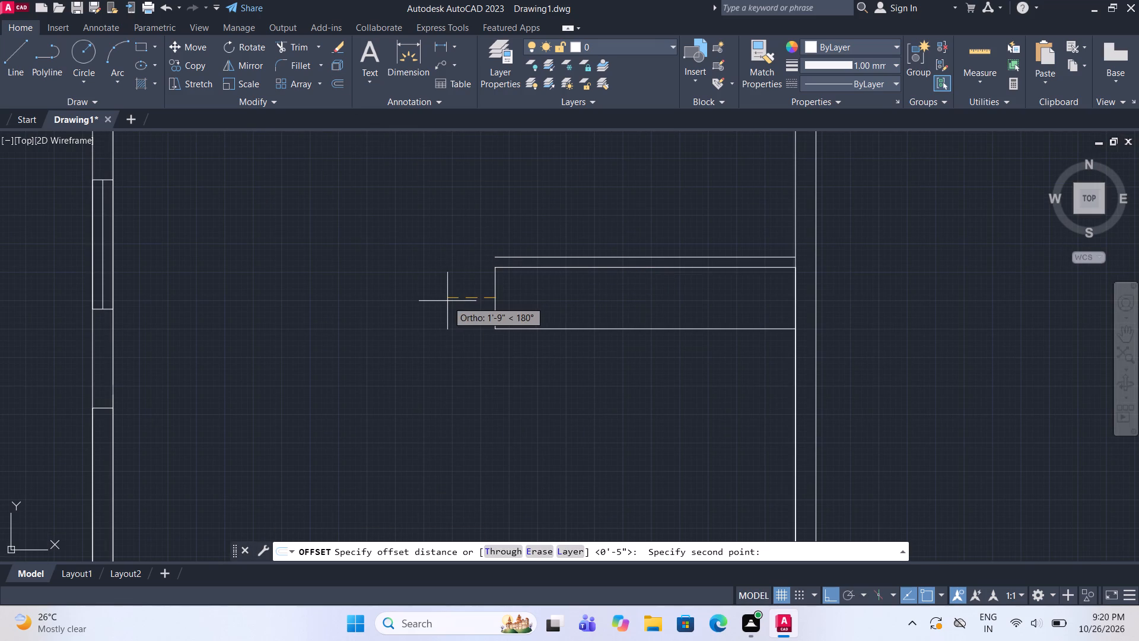
type("4.5\"")
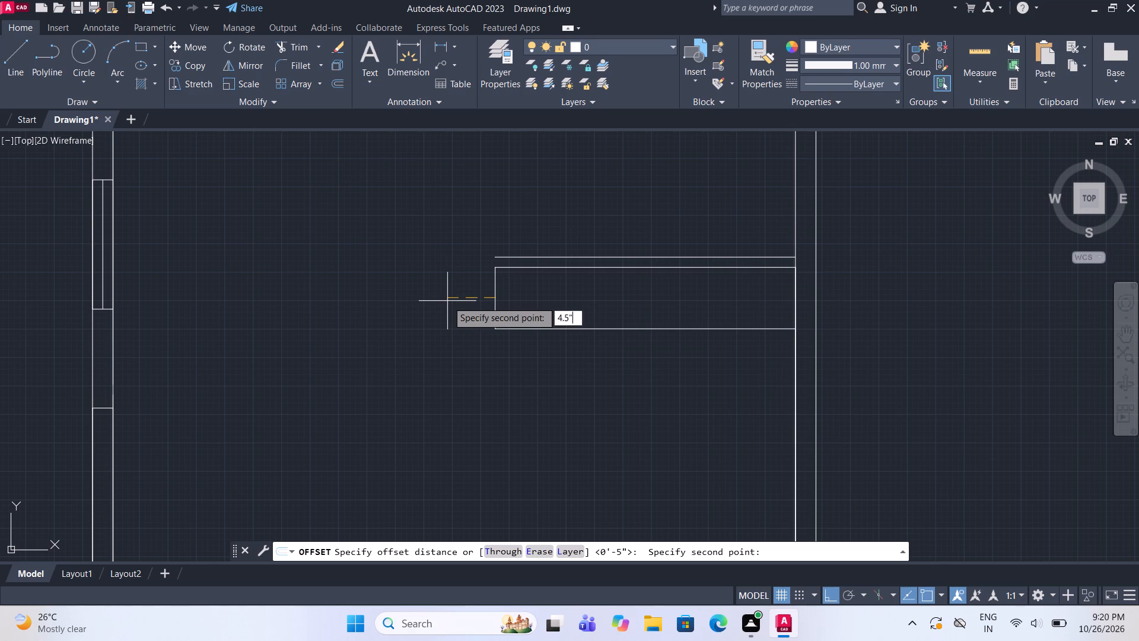
key("Return")
left_click(414, 293)
key("Escape")
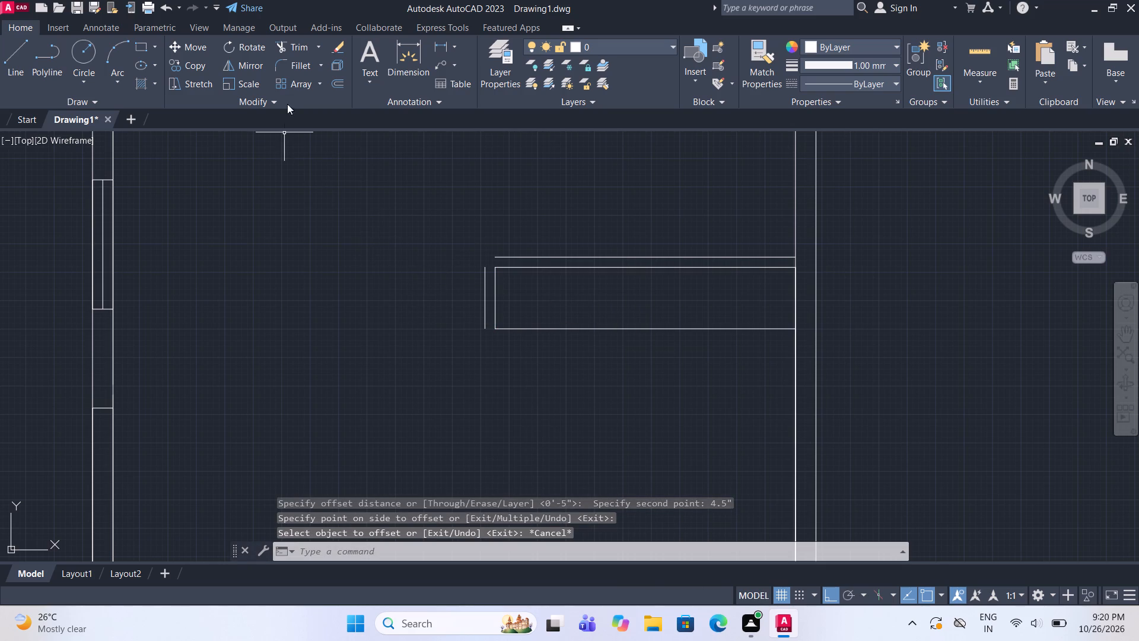
Fillet the offset vertical line with the upper offset horizontal line into a closed outer wall corner.
double_click(299, 74)
left_click(305, 68)
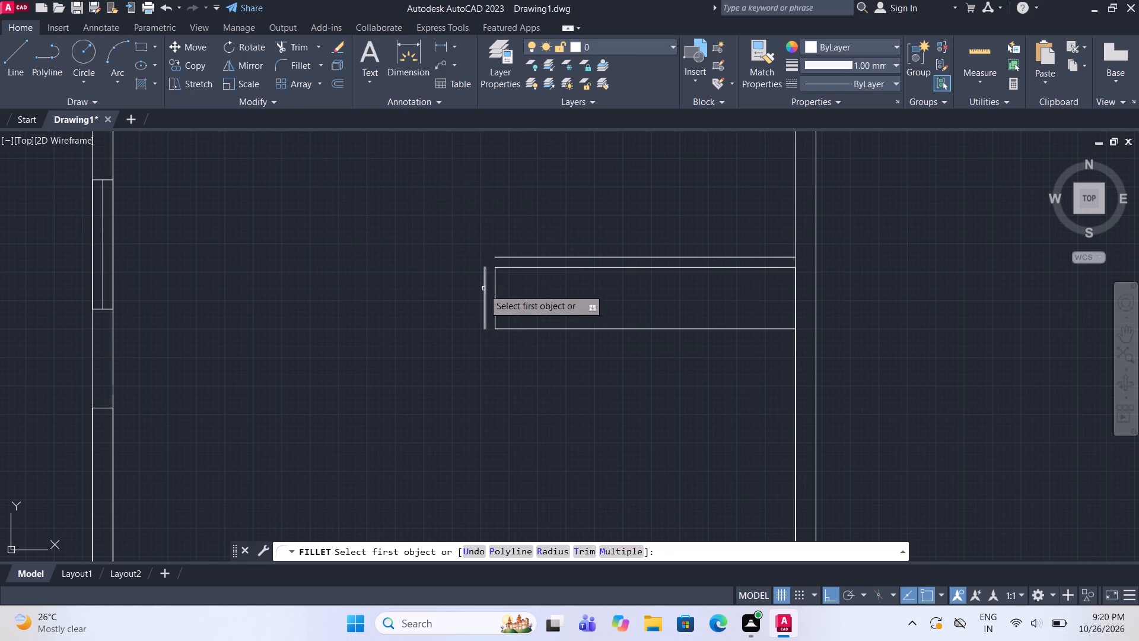
left_click(483, 290)
left_click(498, 257)
Draw a short line closing the lower end of the wall stub between its two vertical lines.
middle_click_drag(511, 304, 495, 304)
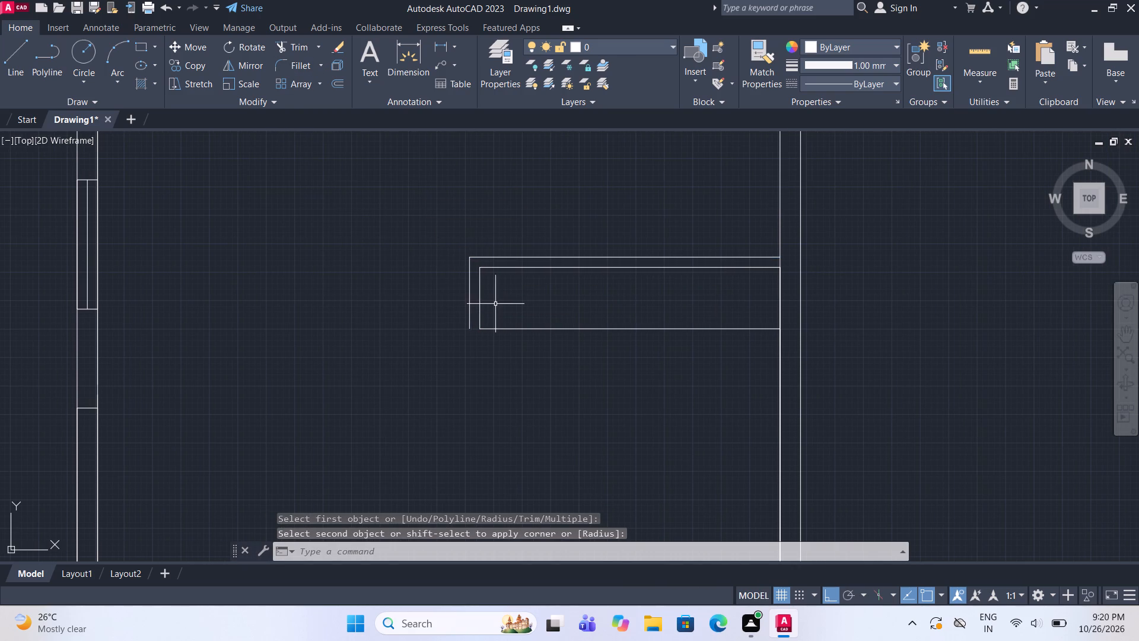
left_click(18, 57)
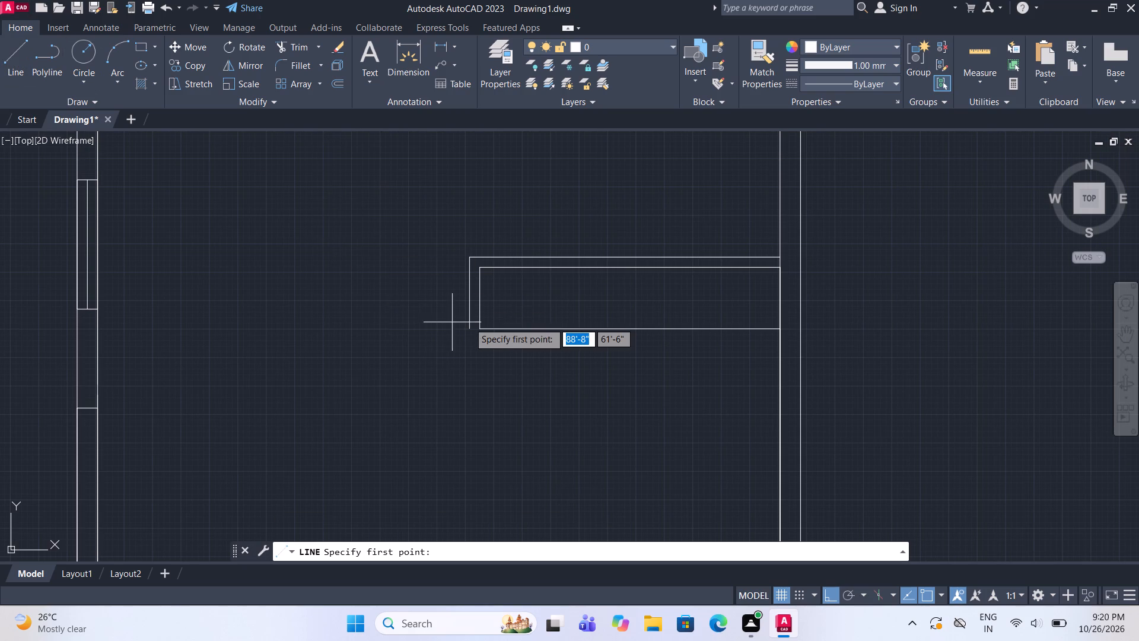
scroll(469, 322, "up", 1)
left_click(467, 329)
left_click(483, 333)
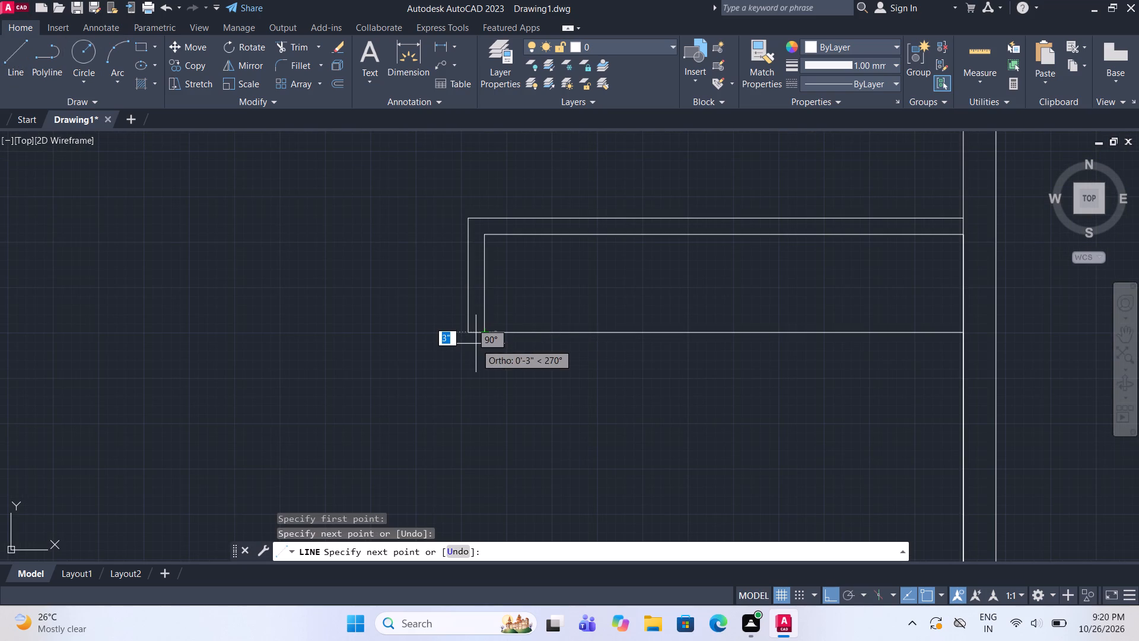
key("Escape")
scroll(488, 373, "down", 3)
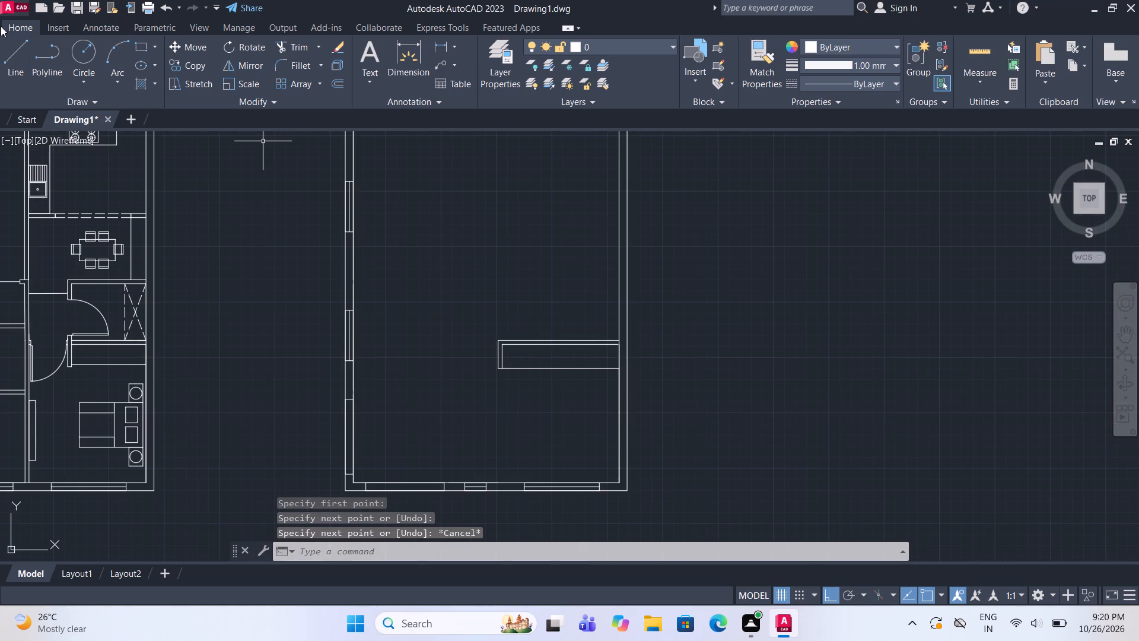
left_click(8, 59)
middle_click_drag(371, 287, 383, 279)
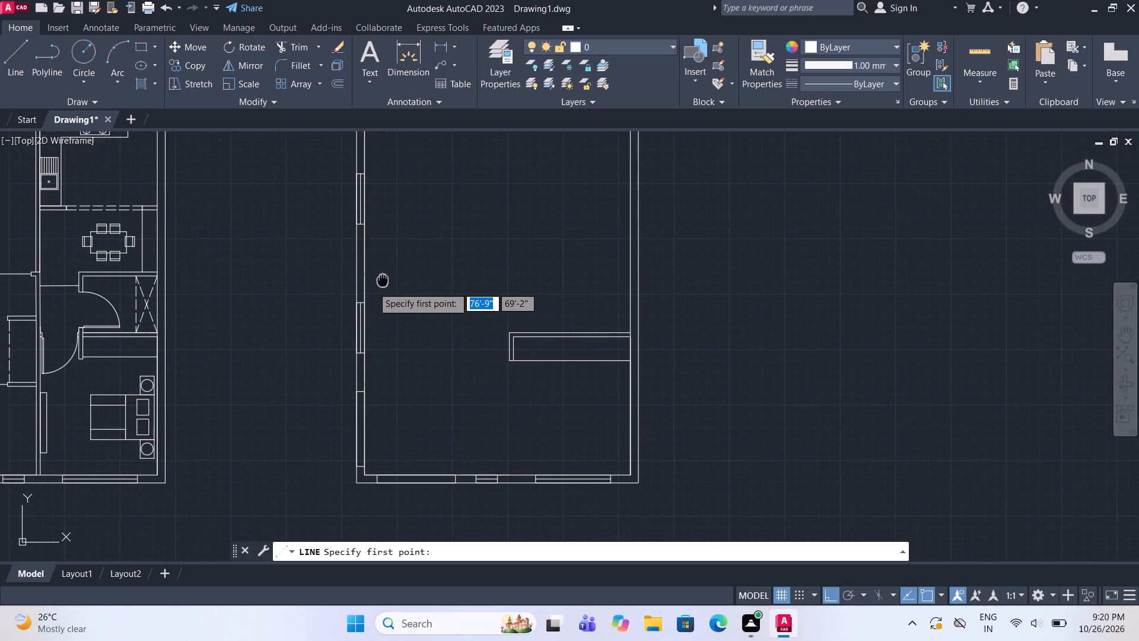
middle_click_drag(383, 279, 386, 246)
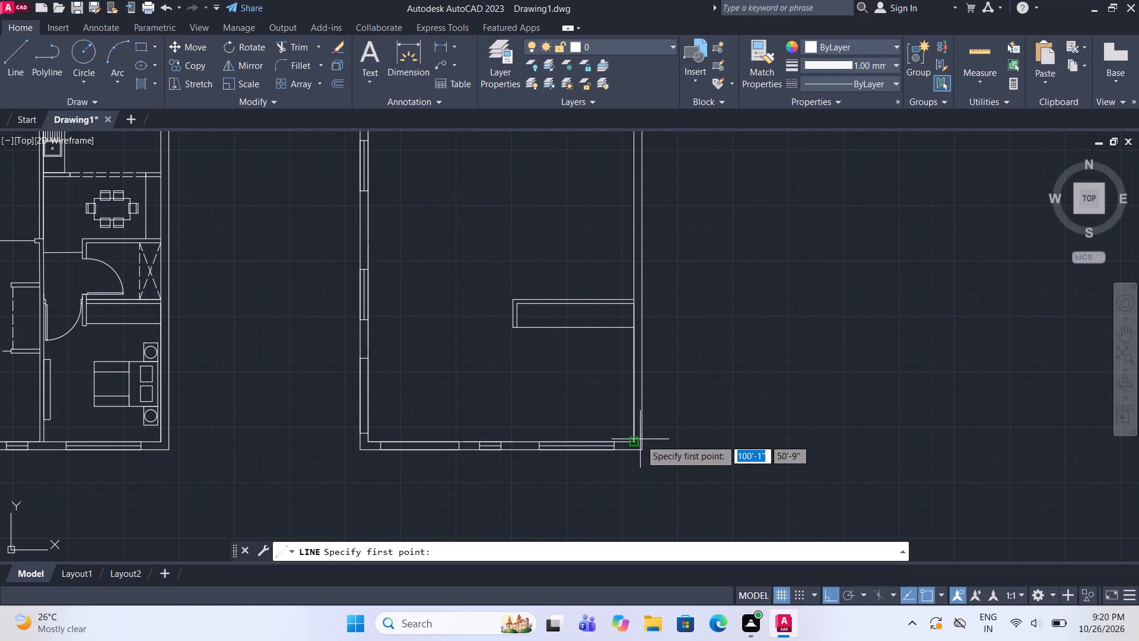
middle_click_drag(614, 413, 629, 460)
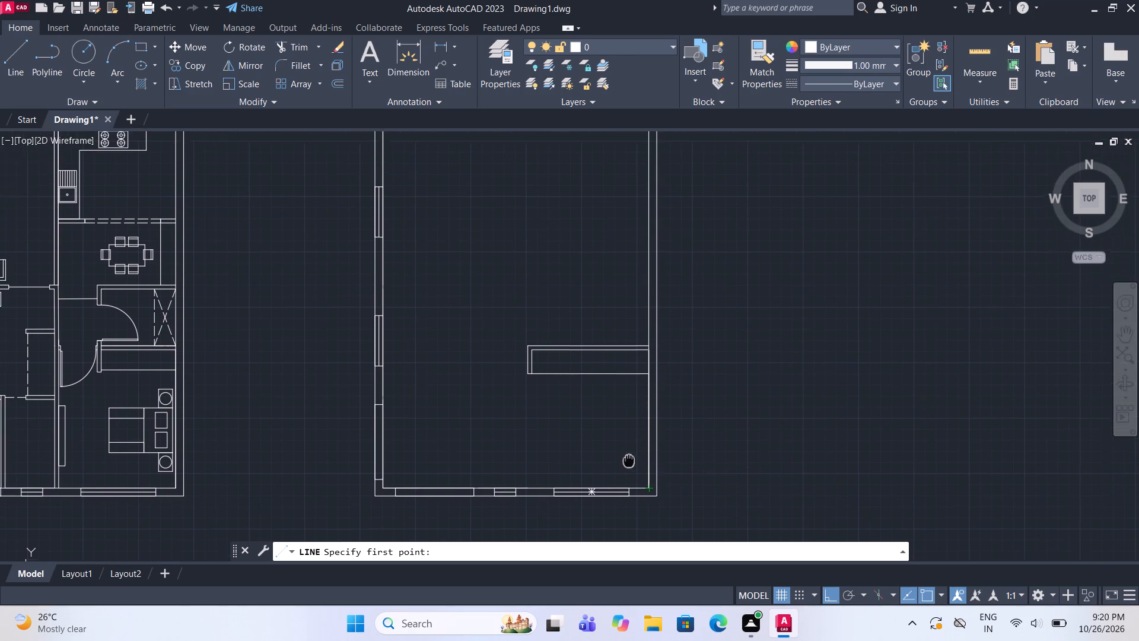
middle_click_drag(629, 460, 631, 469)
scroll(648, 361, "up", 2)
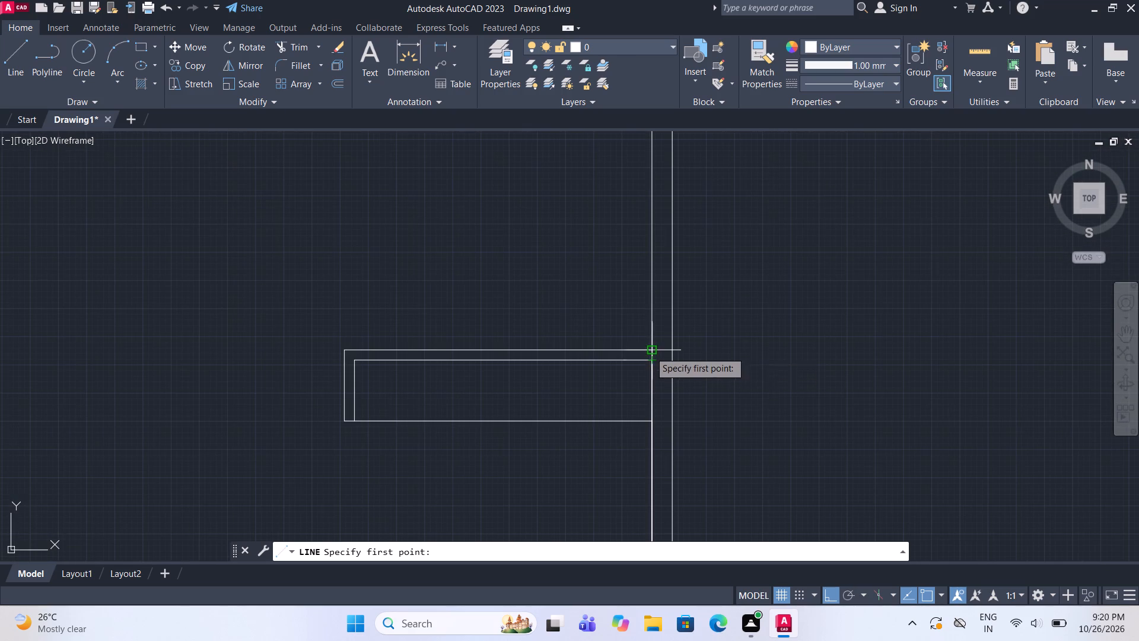
Check the length of the strip's inner upper line with a temporary dimension, without placing it.
left_click(412, 84)
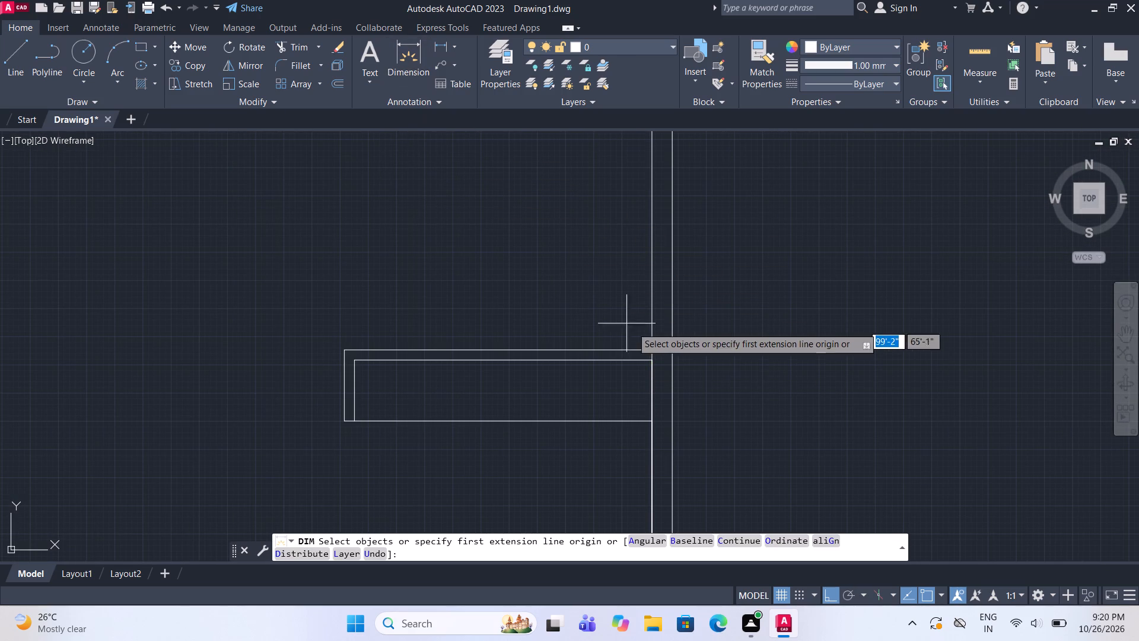
left_click(651, 362)
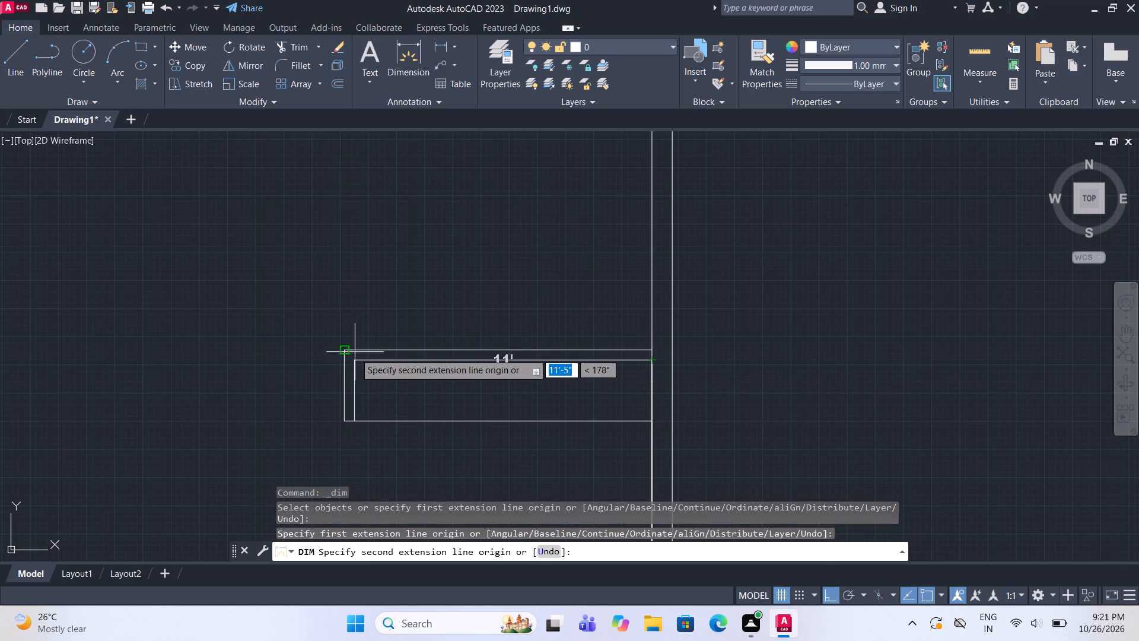
key("Escape")
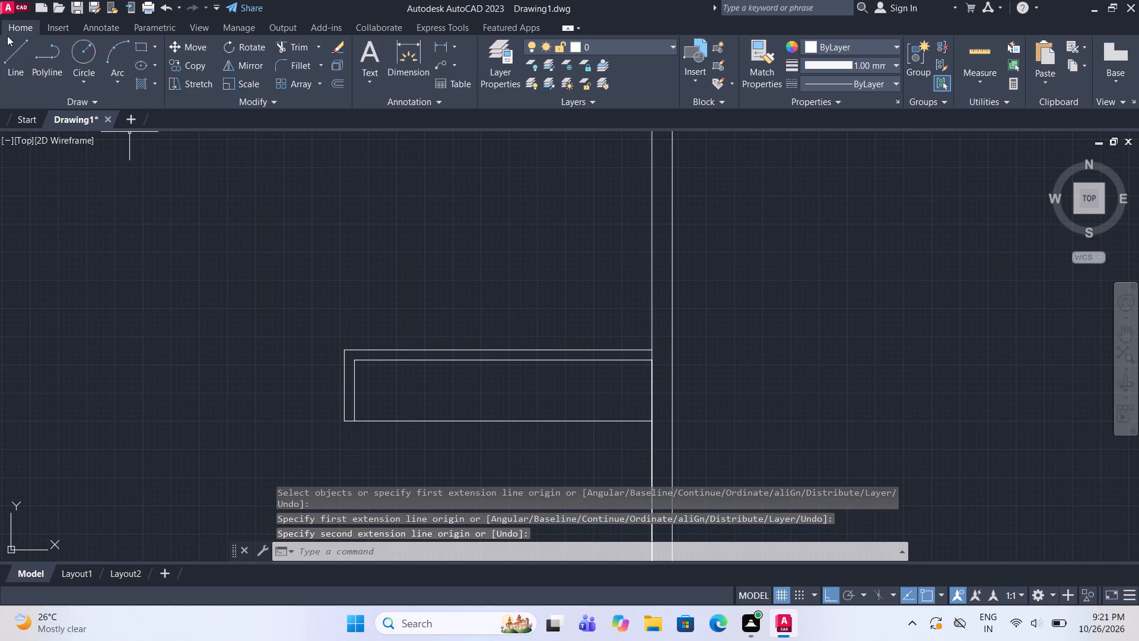
Draw a line from the strip's outer upper-left corner 3'7" further into the plan and straight down to the bottom wall's inner face.
left_click(11, 47)
middle_click_drag(317, 296, 345, 299)
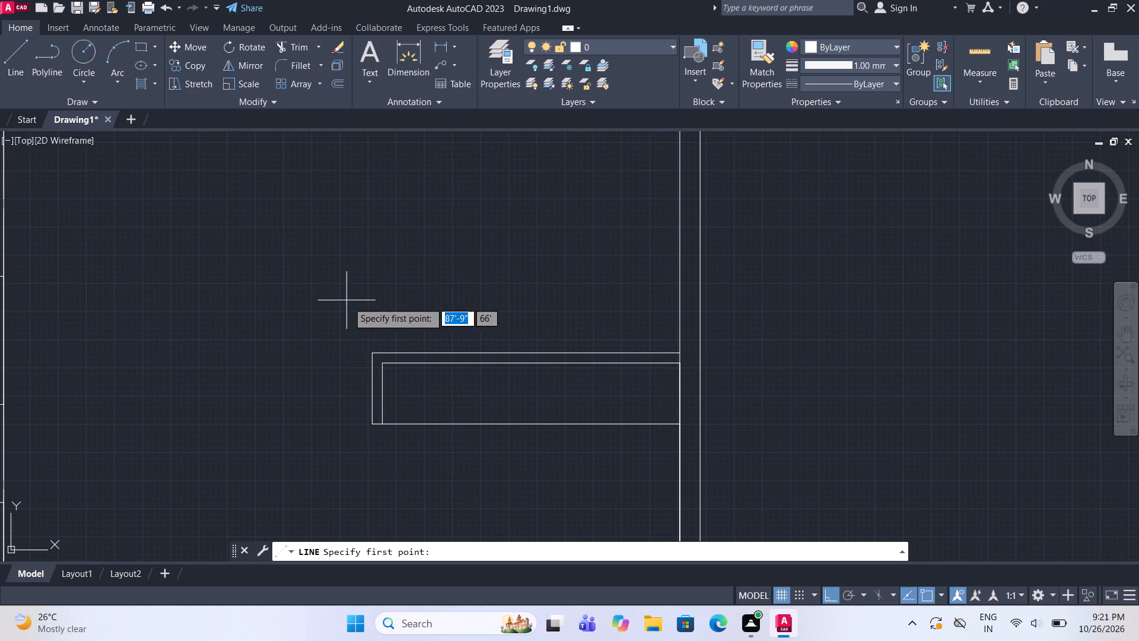
left_click(369, 354)
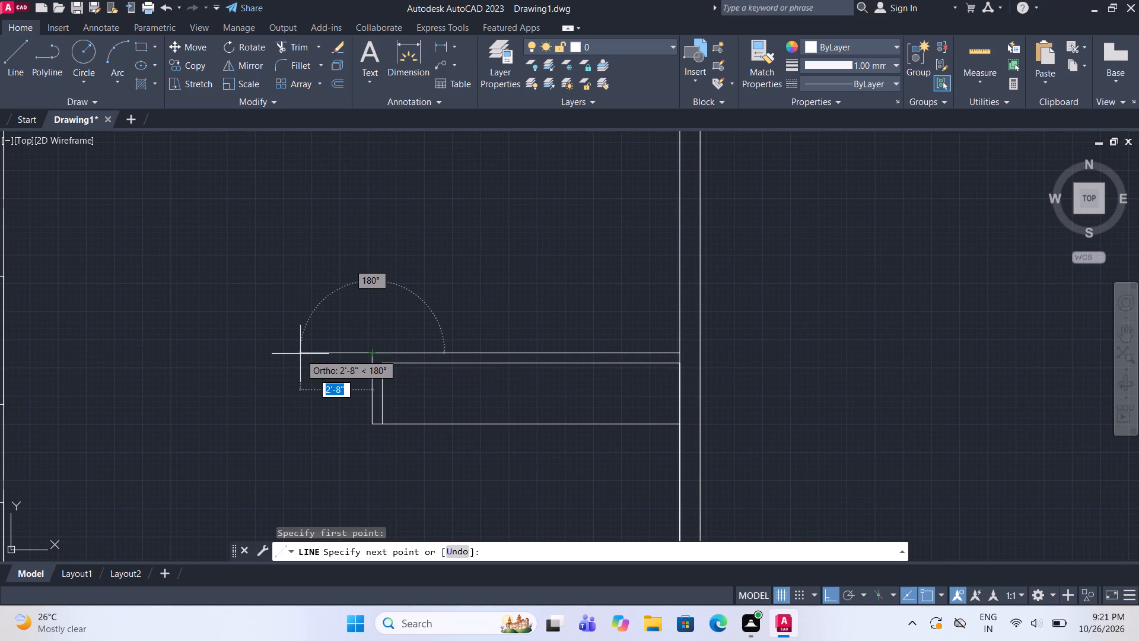
type("3'")
key("7")
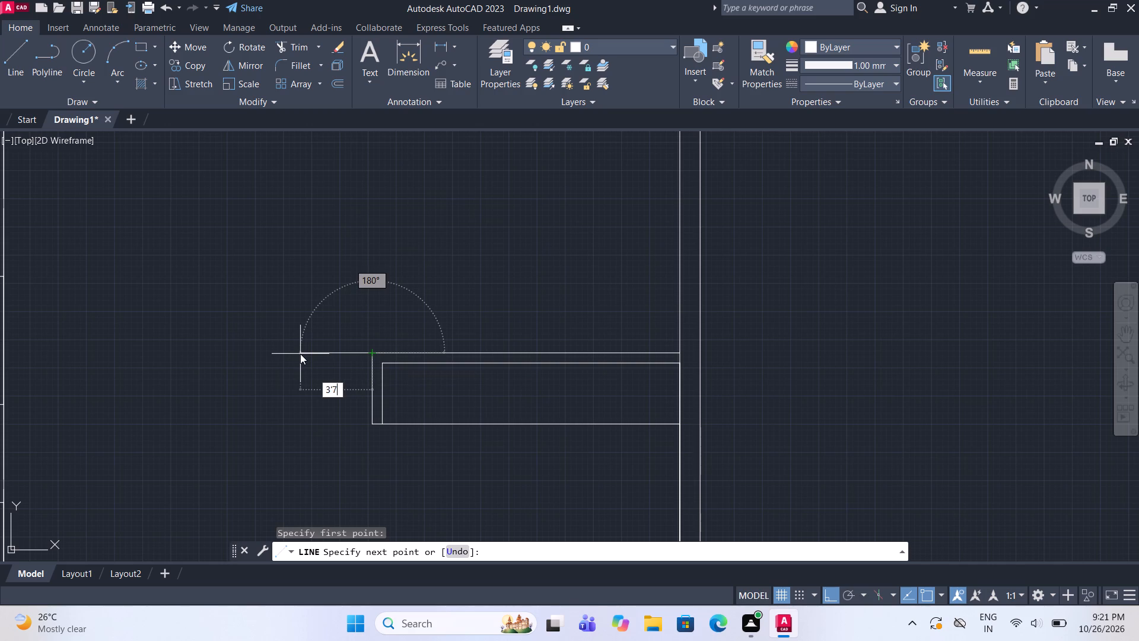
key("shift+quotedbl")
key("Return")
scroll(300, 354, "down", 3)
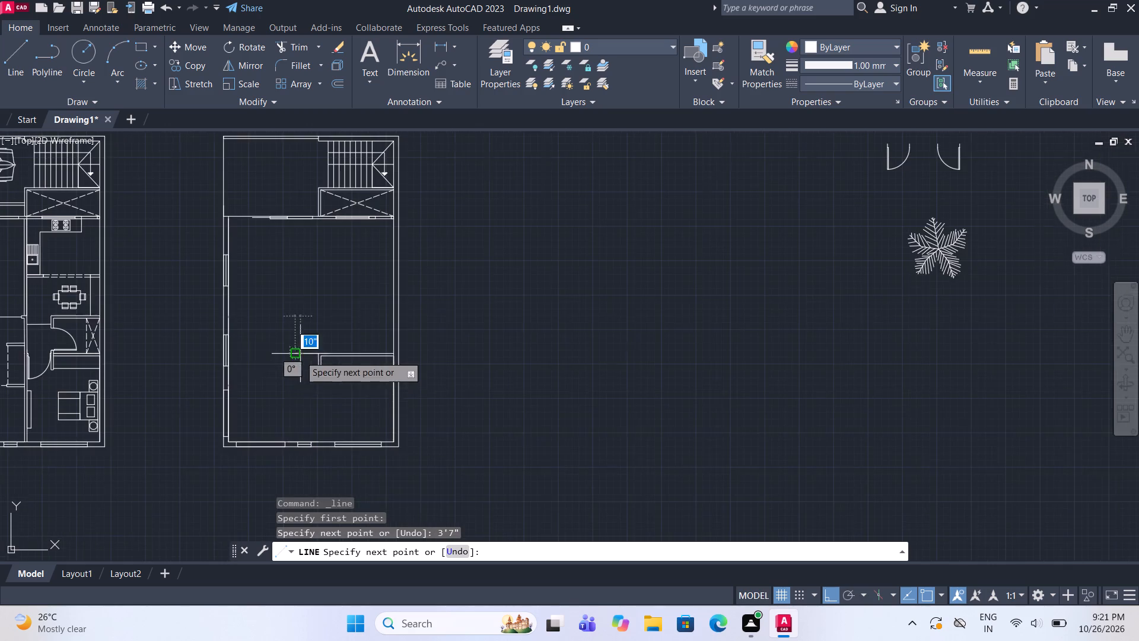
middle_click_drag(301, 375, 335, 332)
scroll(335, 351, "up", 1)
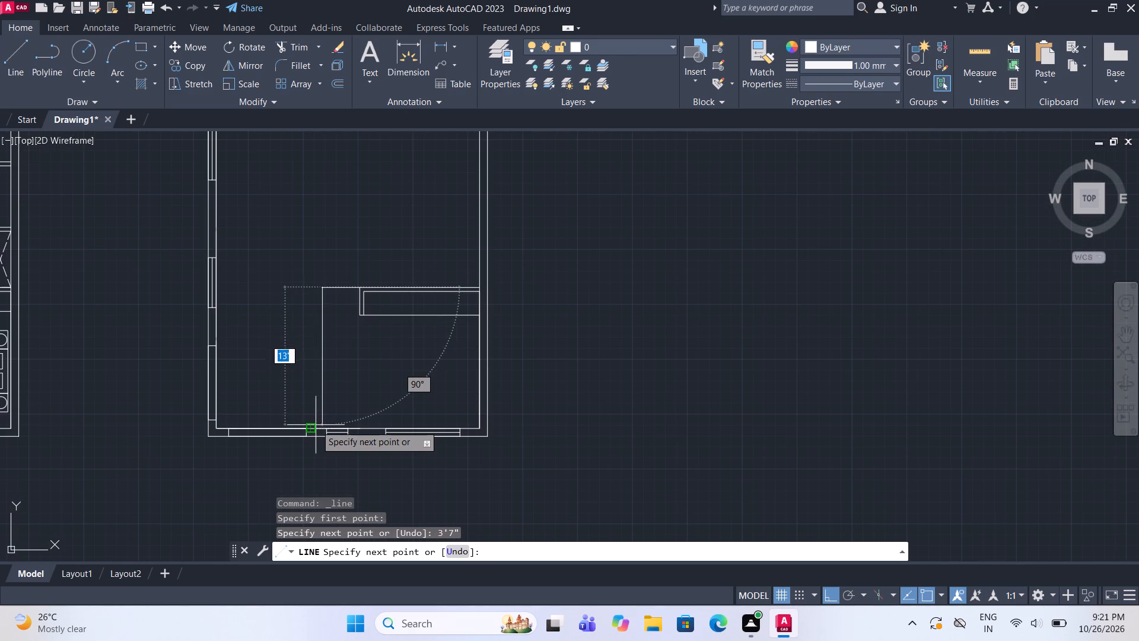
left_click(319, 425)
key("Escape")
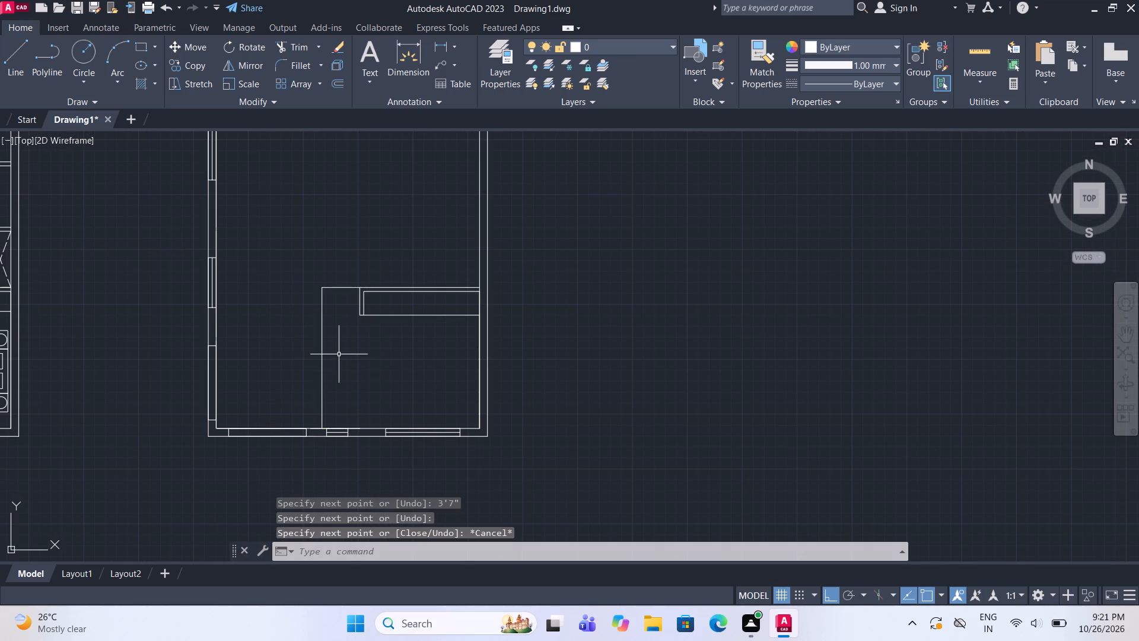
Offset the new vertical line 4.5" to its left, away from the strip, as the wall's second face.
middle_click_drag(336, 353, 355, 370)
middle_click_drag(362, 355, 371, 361)
middle_click_drag(360, 329, 378, 332)
left_click(366, 369)
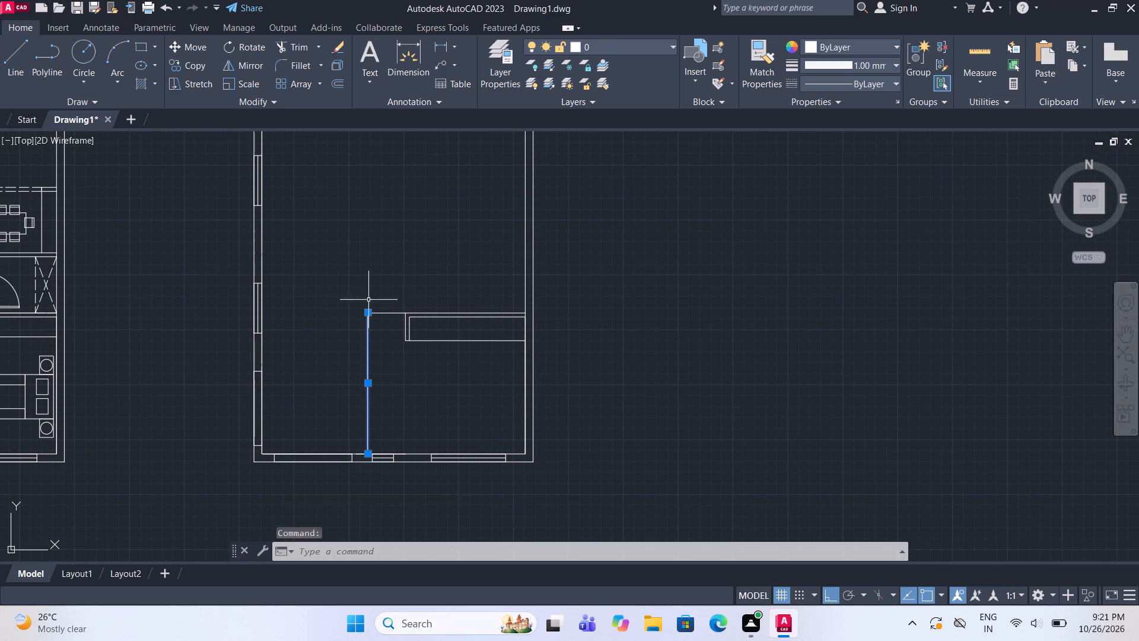
left_click(341, 84)
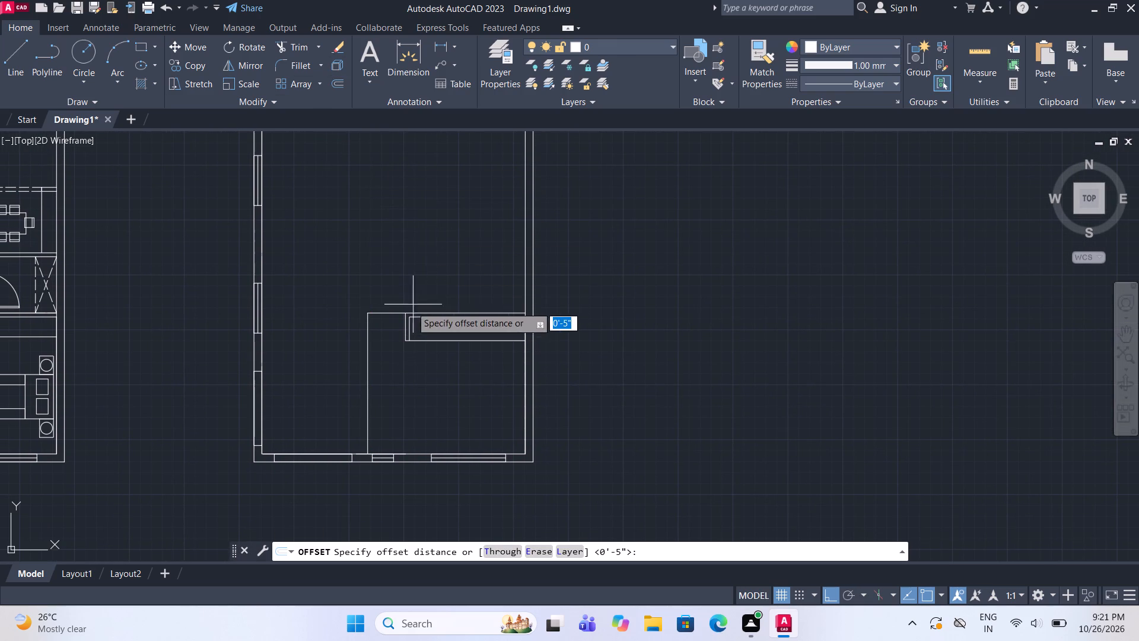
left_click(367, 372)
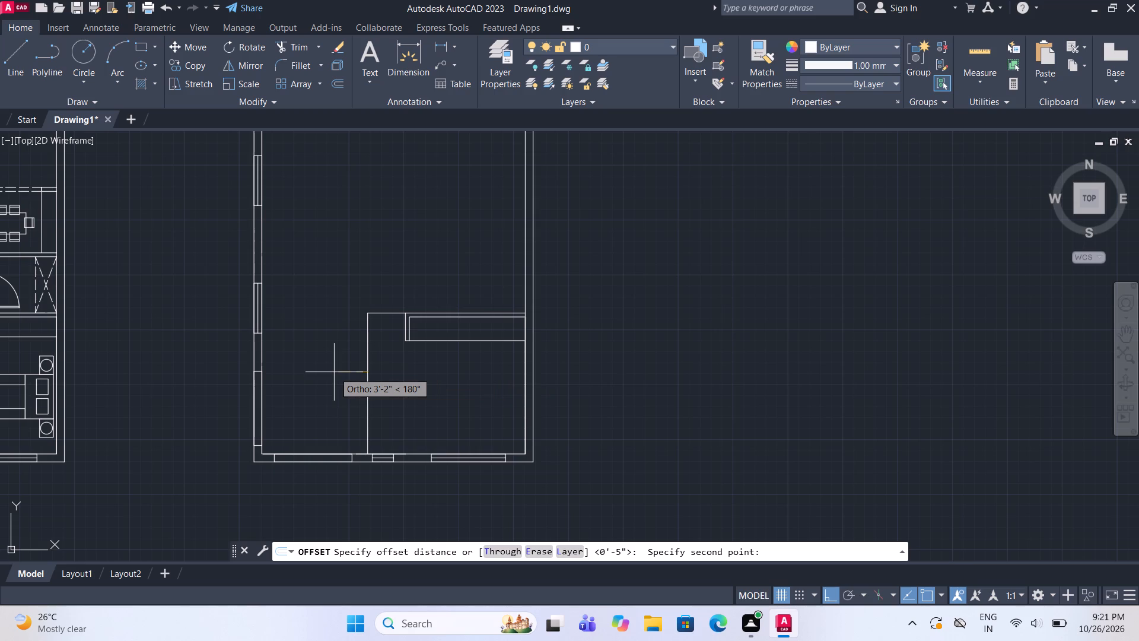
key("4")
type(".5\"")
key("Return")
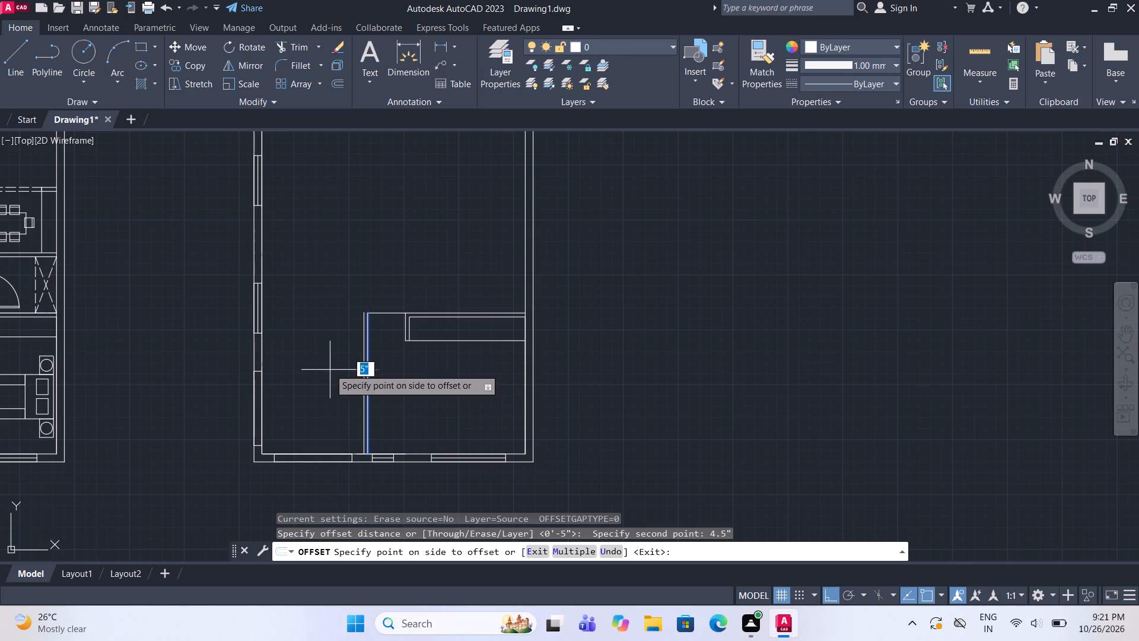
left_click(324, 365)
middle_click_drag(324, 365, 343, 377)
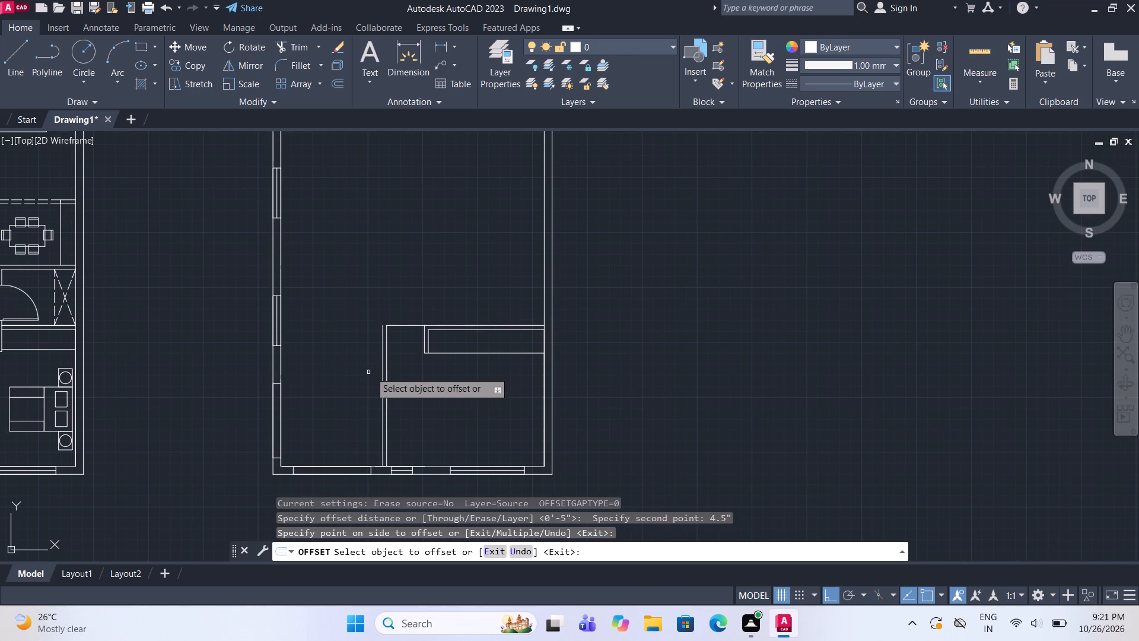
Draw a line from the offset line's lower end 4'8" left along the bottom wall, 8'4" up, and across to the vertical wall.
scroll(370, 364, "down", 2)
scroll(375, 363, "up", 1)
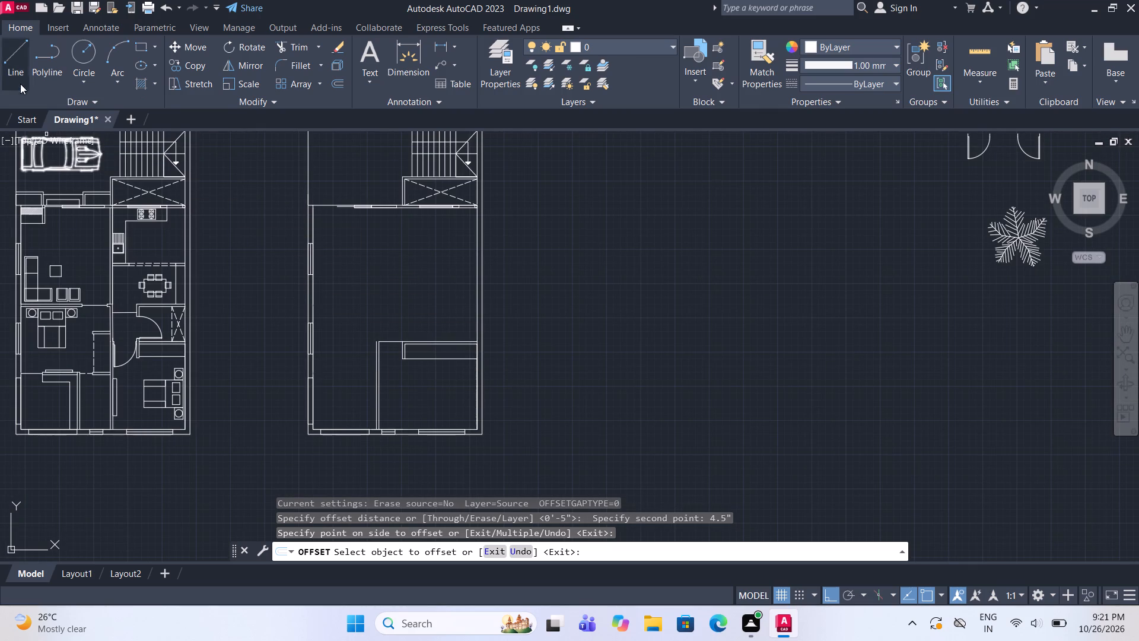
left_click(21, 59)
scroll(397, 421, "up", 2)
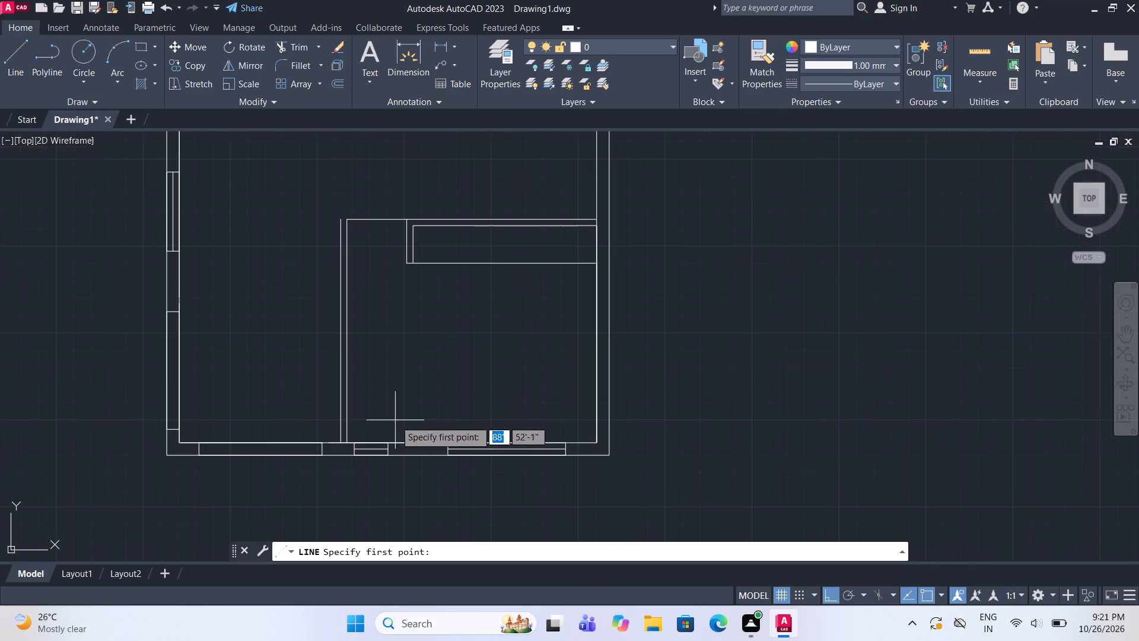
left_click(339, 443)
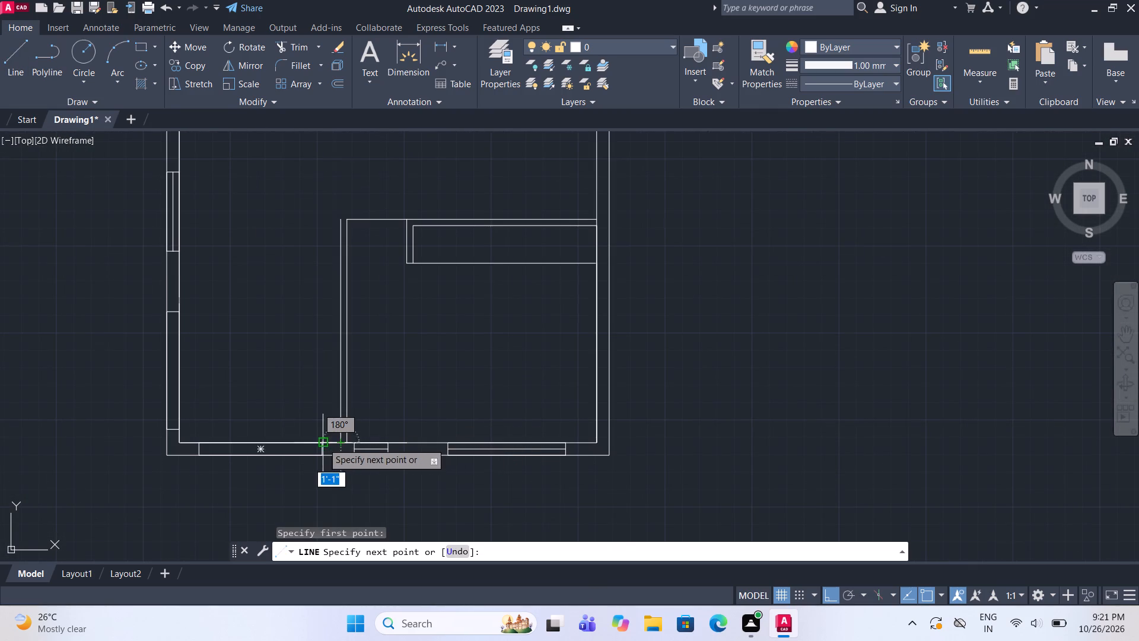
scroll(311, 445, "up", 2)
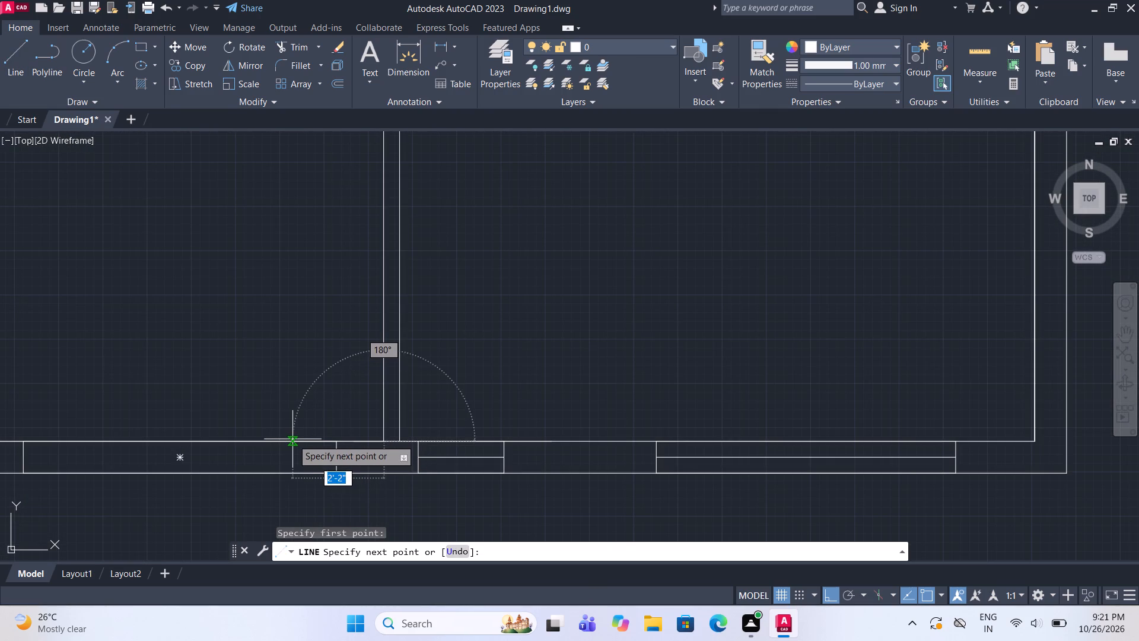
type("4'")
type("8\"")
key("Return")
scroll(296, 299, "down", 1)
middle_click_drag(269, 293, 291, 309)
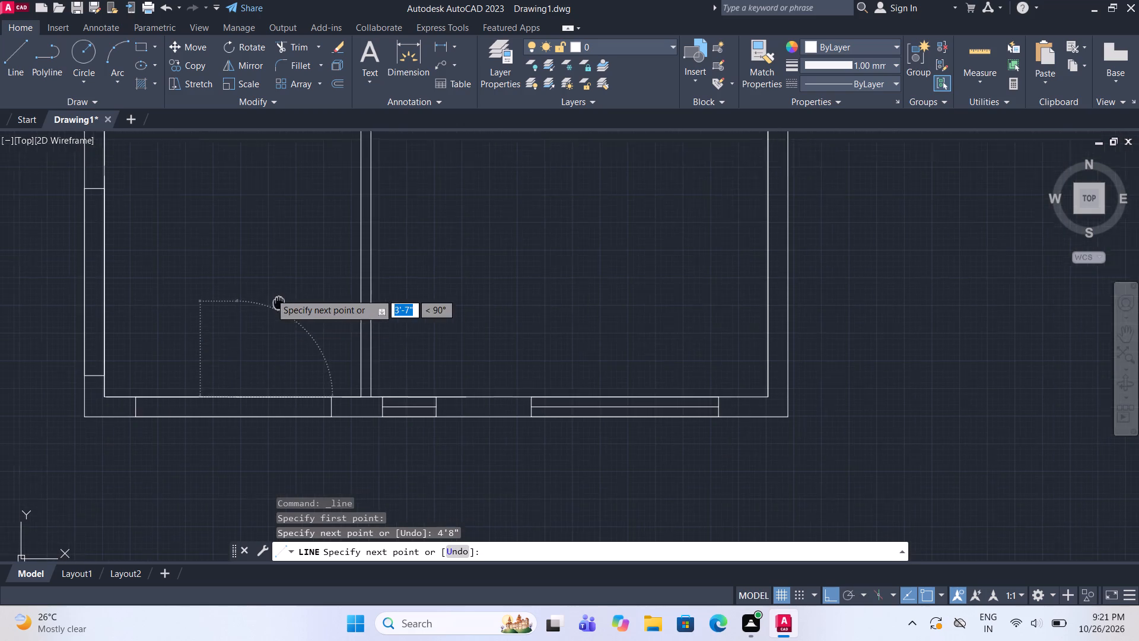
middle_click_drag(291, 309, 336, 340)
type("8'4\"")
key("Return")
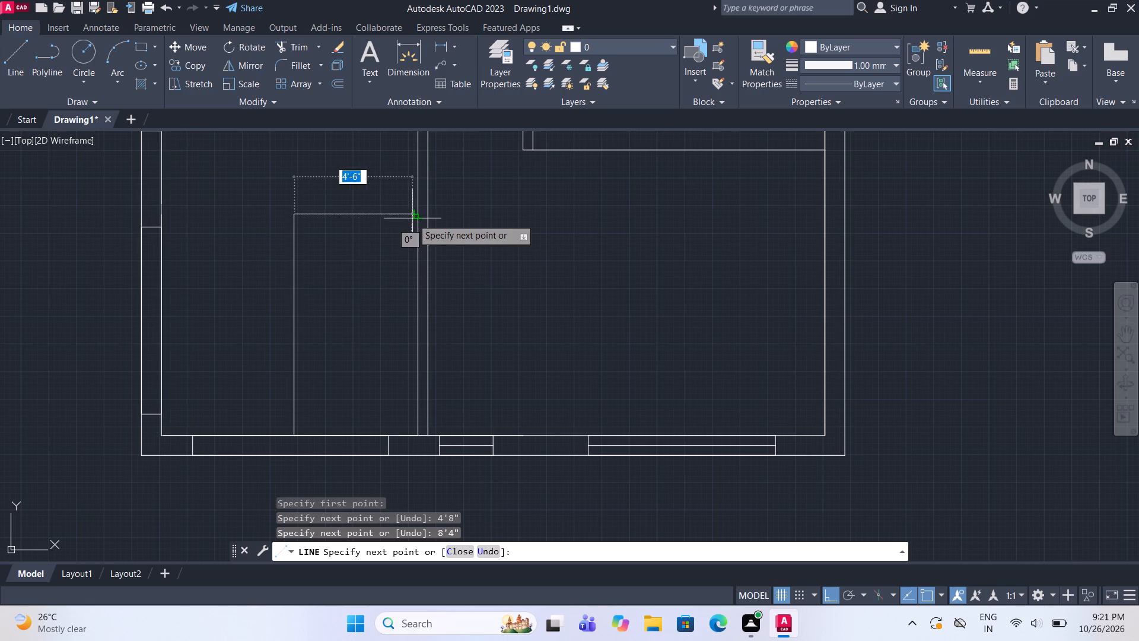
left_click(416, 217)
middle_click_drag(414, 217, 433, 224)
key("Escape")
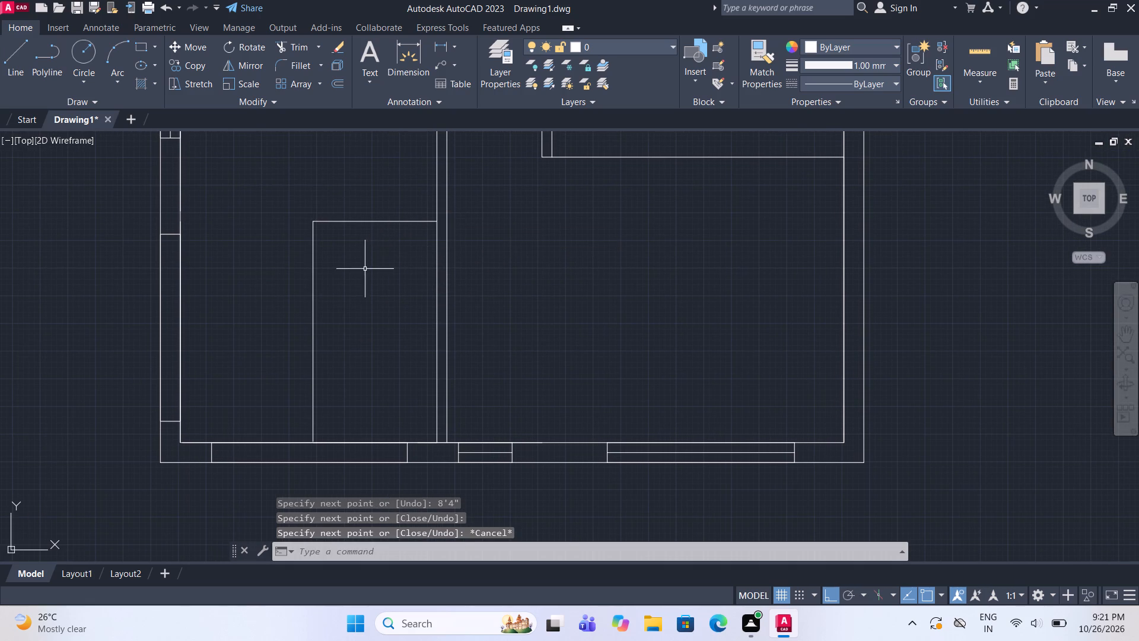
Offset the new room's vertical and horizontal lines 4.5" outward.
left_click_drag(360, 269, 349, 258)
left_click(288, 202)
left_click(345, 87)
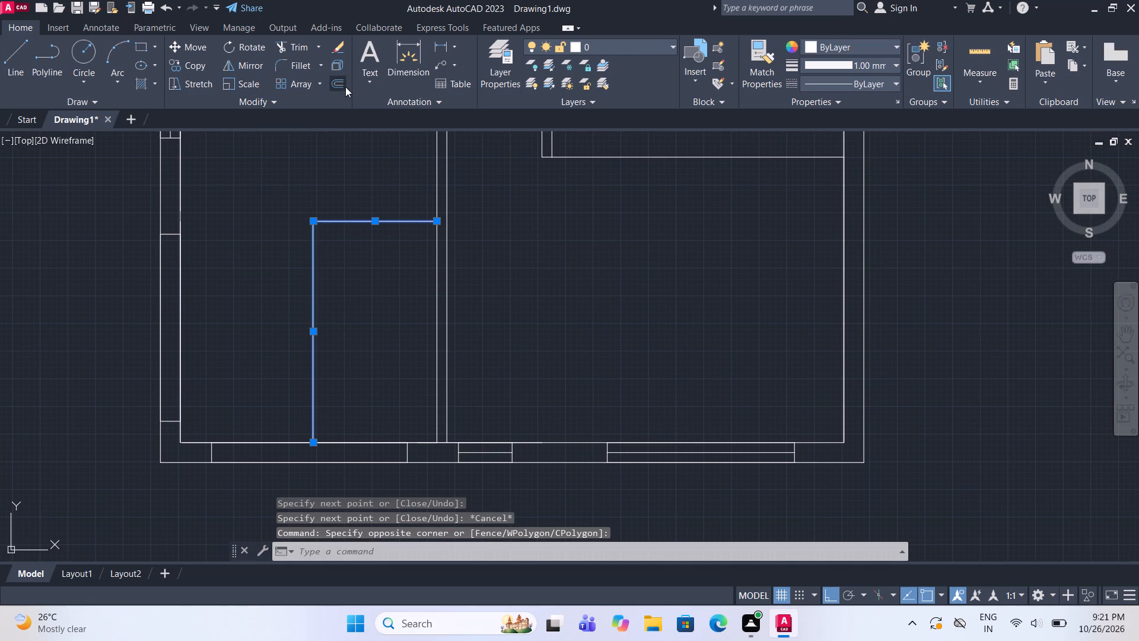
left_click(316, 316)
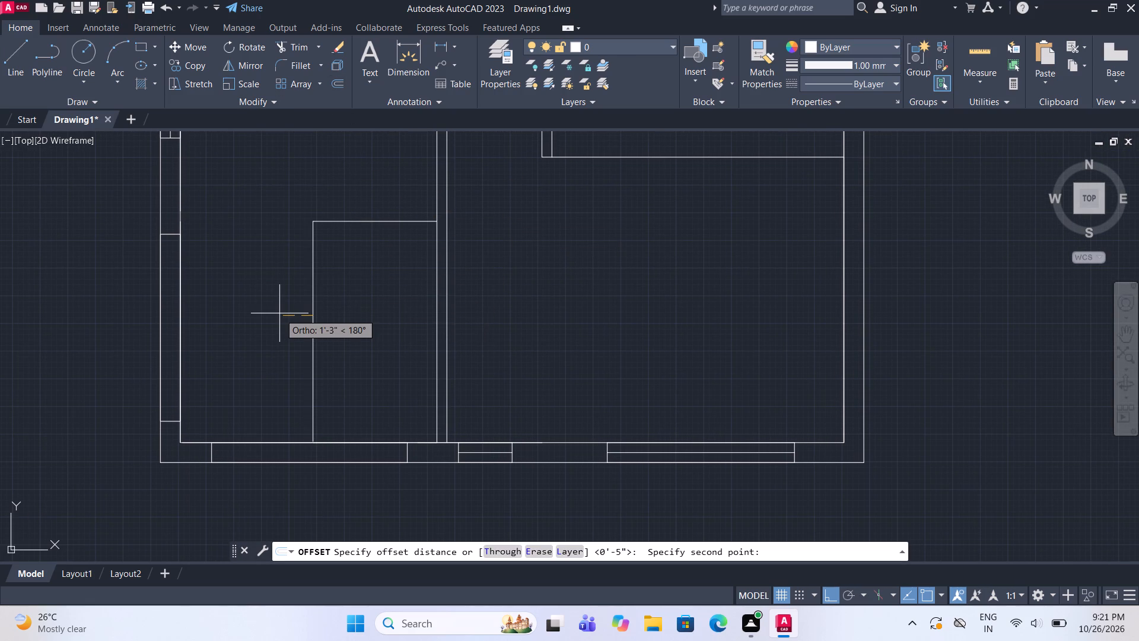
key("4")
type(".5")
key("shift+quotedbl")
key("Return")
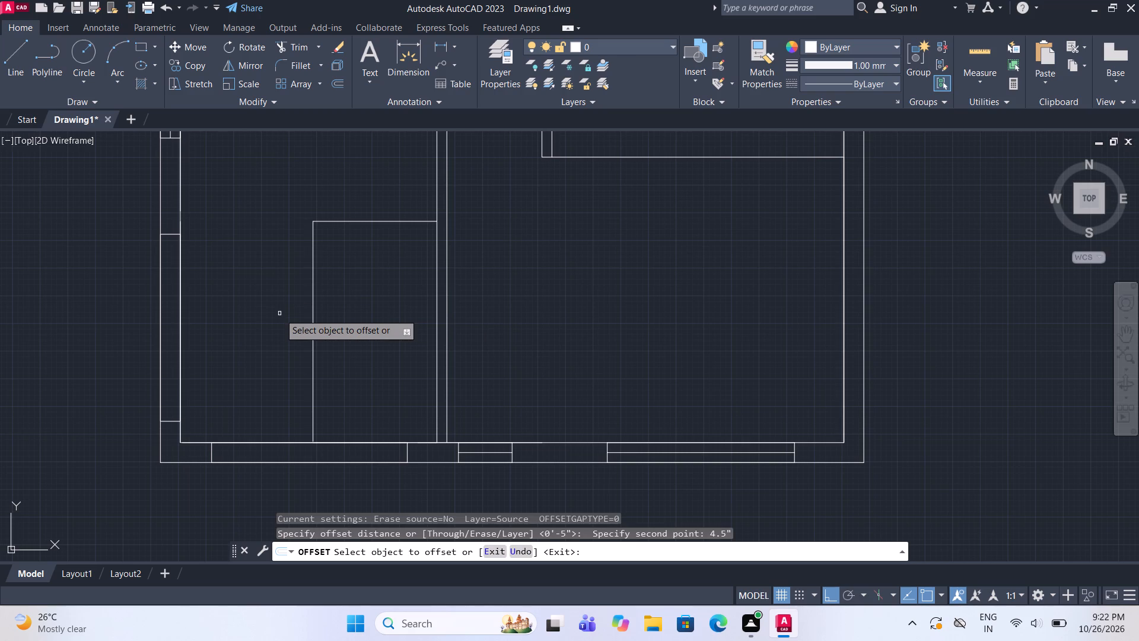
left_click_drag(313, 336, 306, 332)
left_click(296, 324)
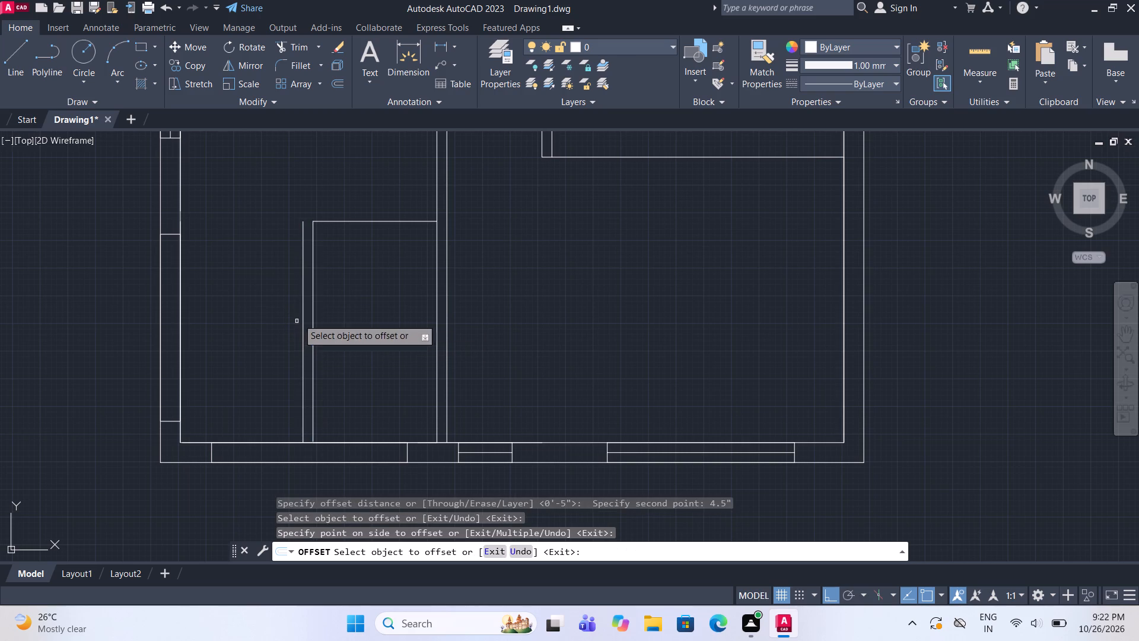
left_click(345, 223)
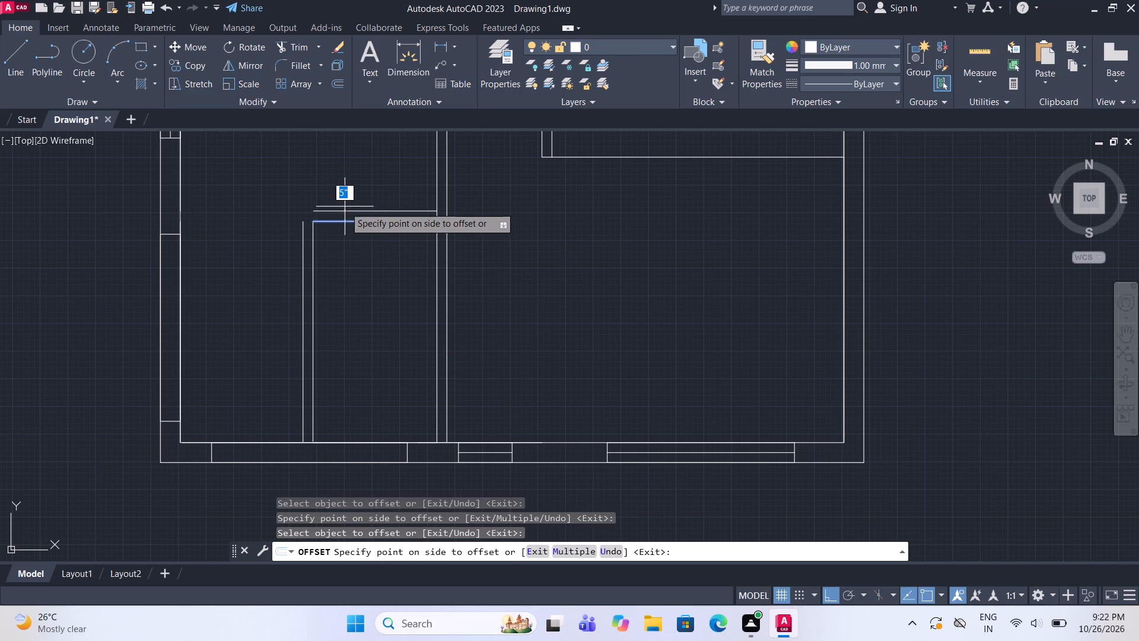
left_click(345, 207)
Fillet the offset horizontal line with the offset vertical line into a closed outer corner.
left_click(299, 65)
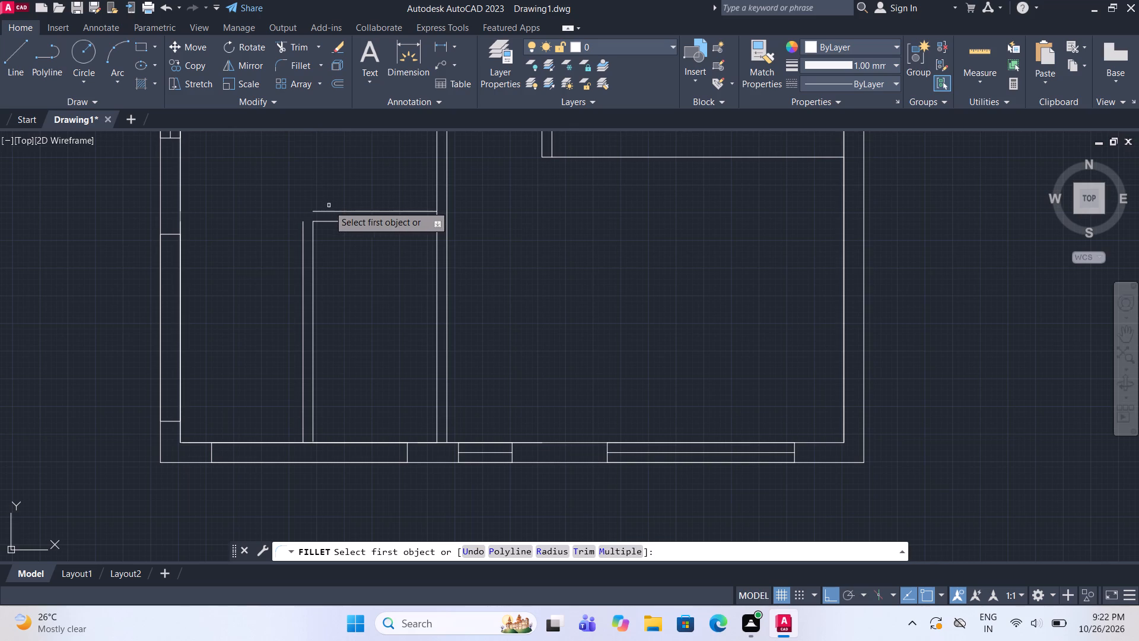
left_click(334, 212)
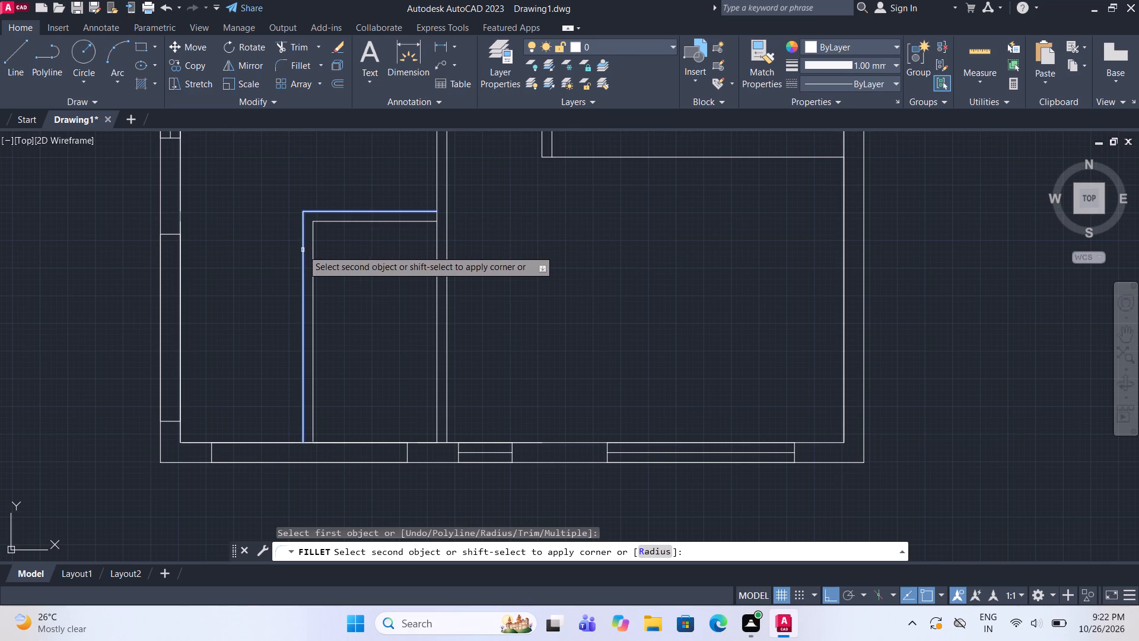
left_click(303, 250)
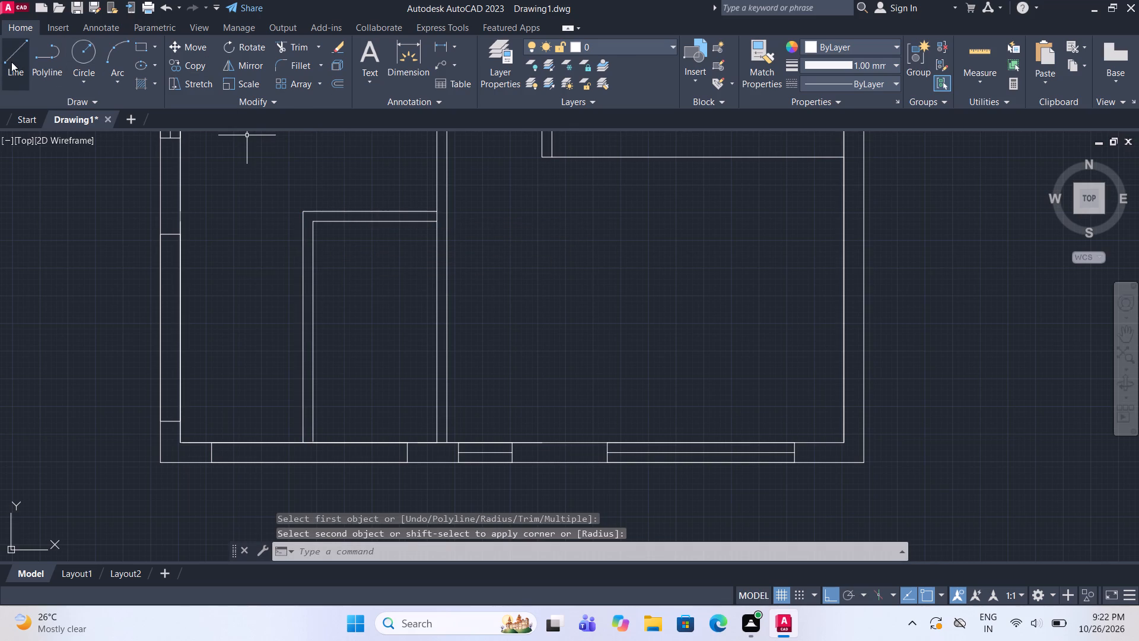
Draw two horizontal lines continuing the partition from its inner and outer corners to the left outer wall's inner face.
left_click(11, 62)
middle_click_drag(271, 239, 332, 281)
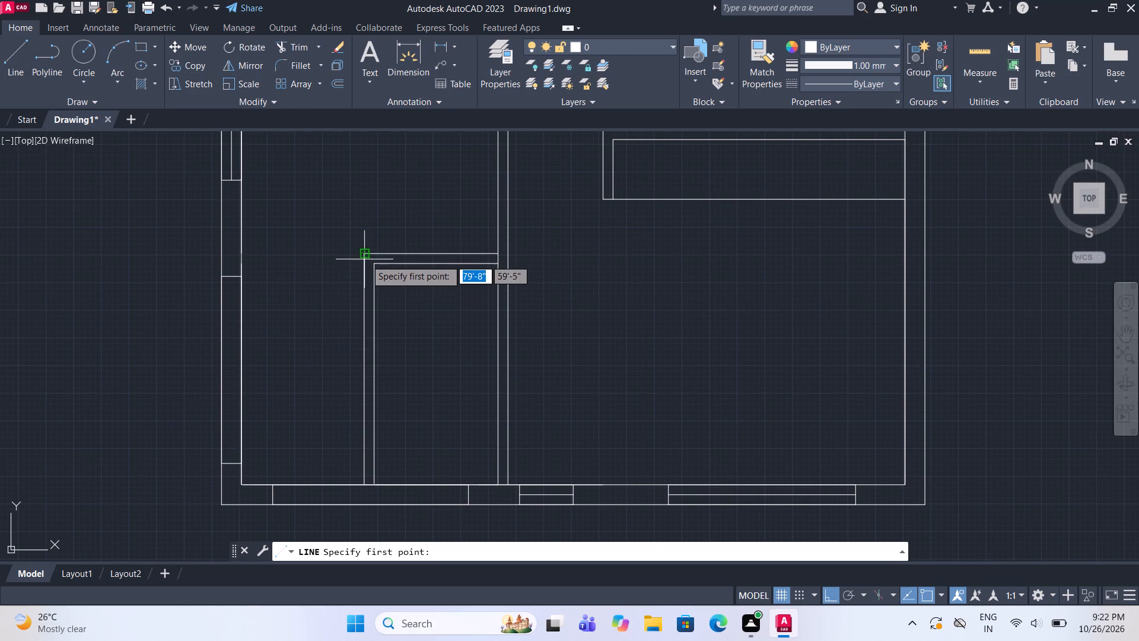
left_click(375, 266)
left_click(244, 262)
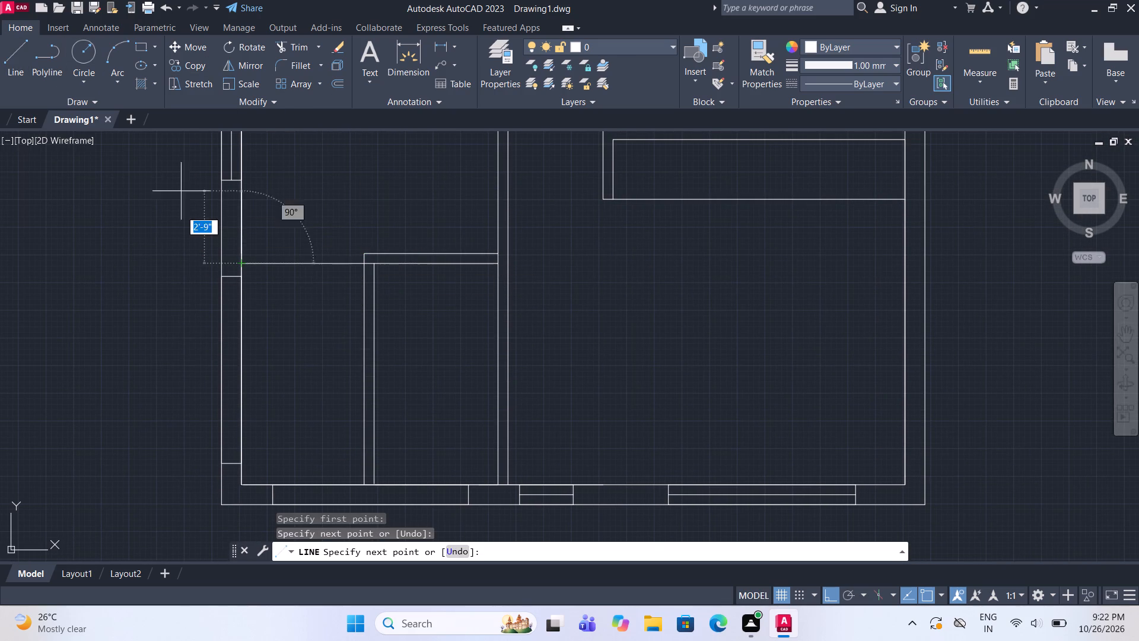
left_click(7, 50)
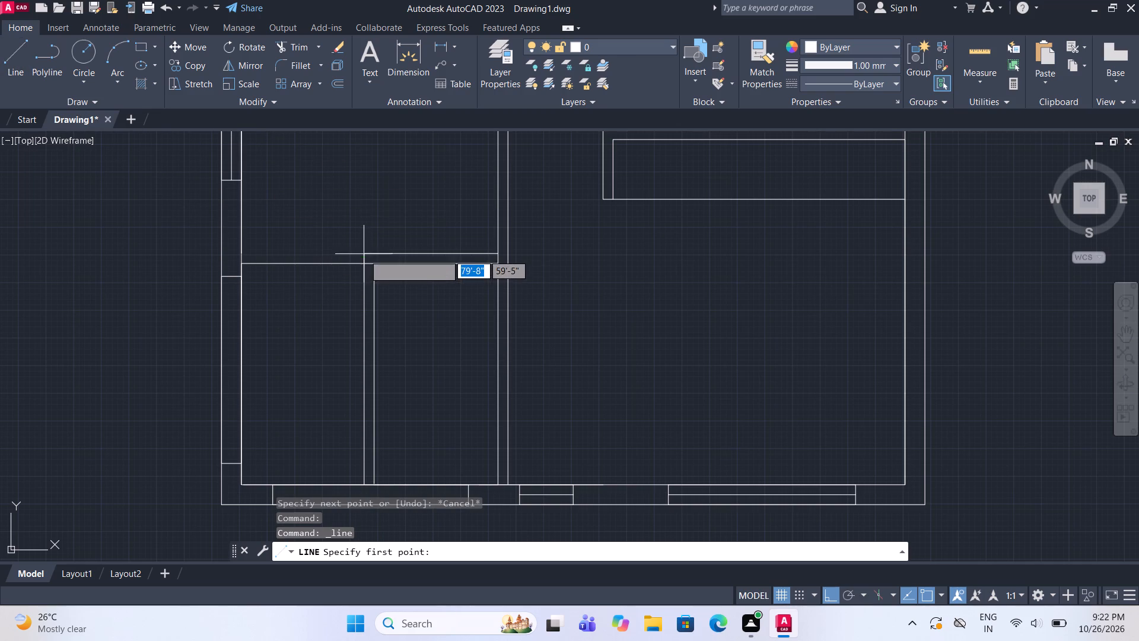
left_click(364, 254)
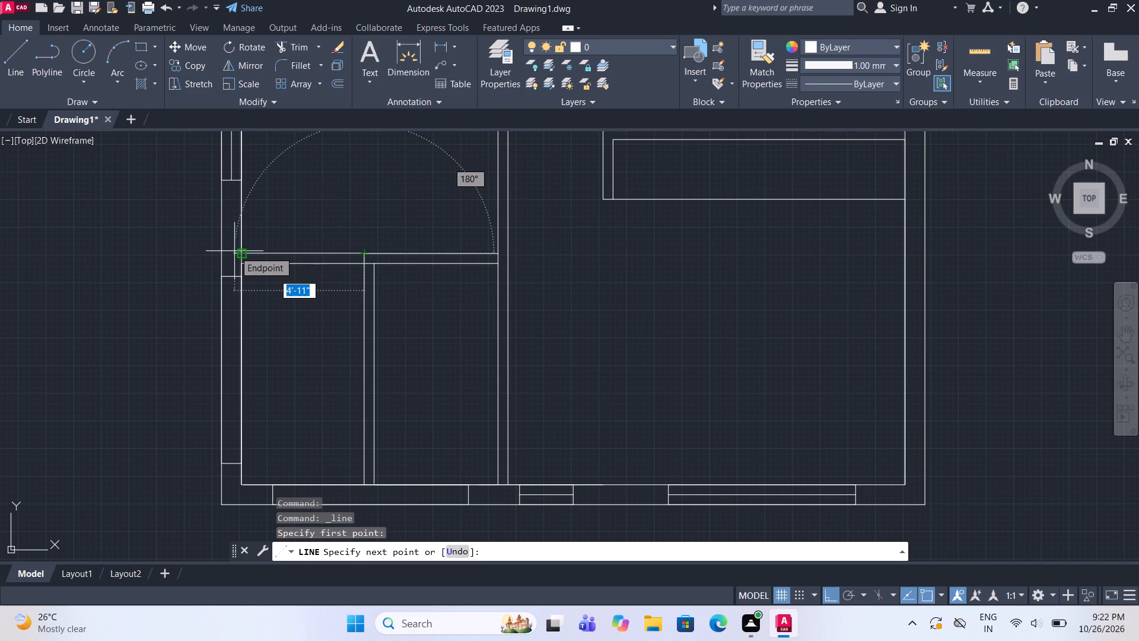
left_click(243, 253)
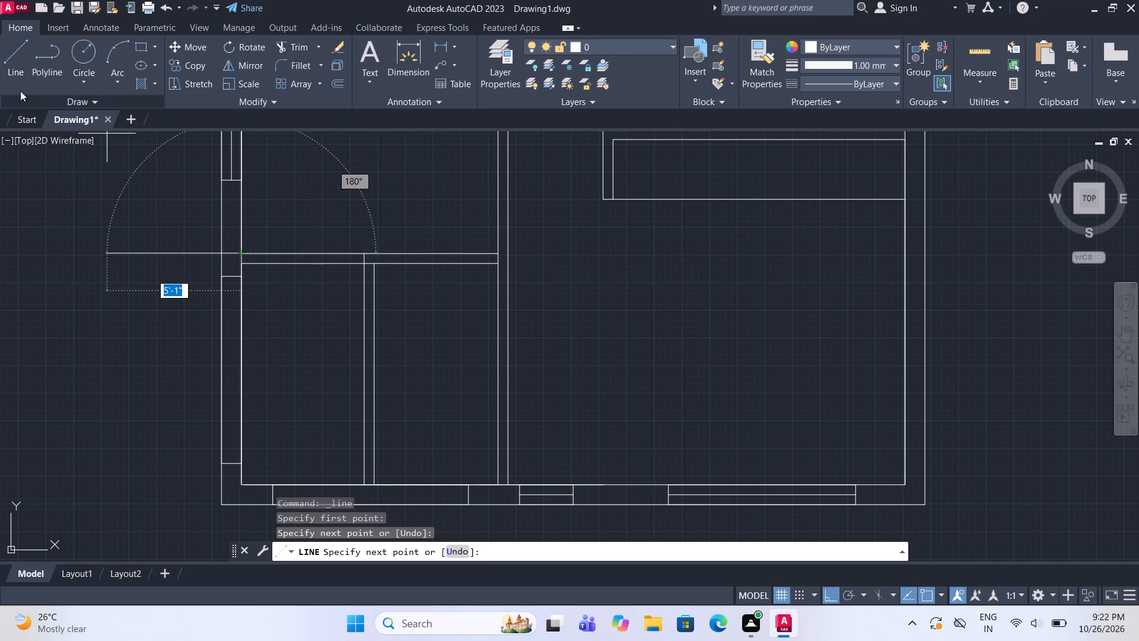
Draw a short line across the left outer wall's thickness, in line with the horizontal partition's lower face.
left_click(22, 56)
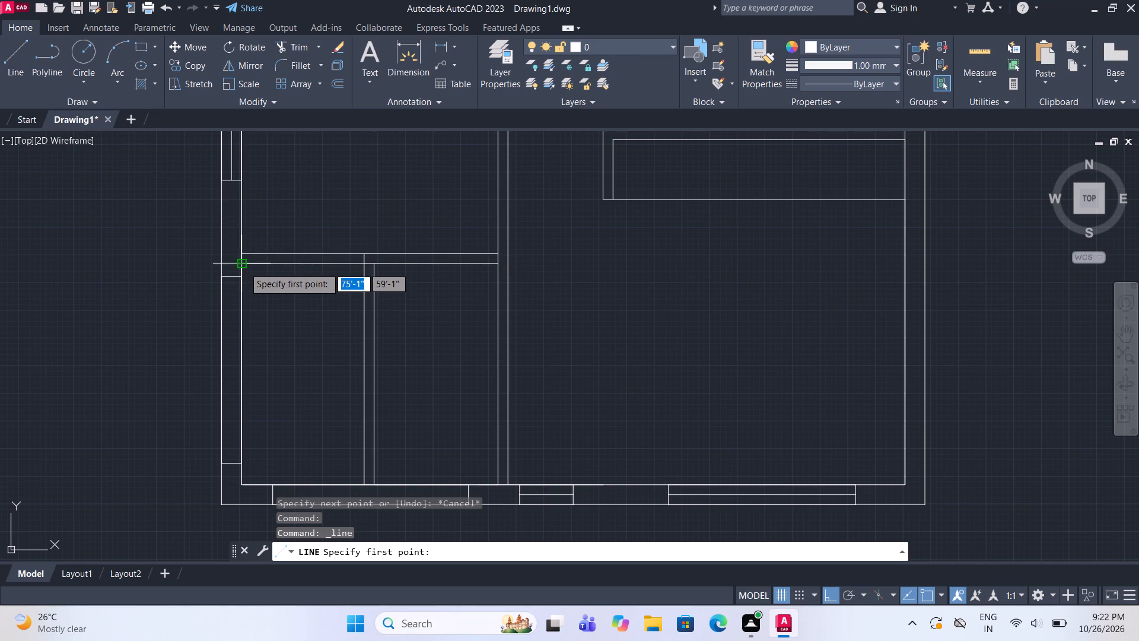
left_click(244, 267)
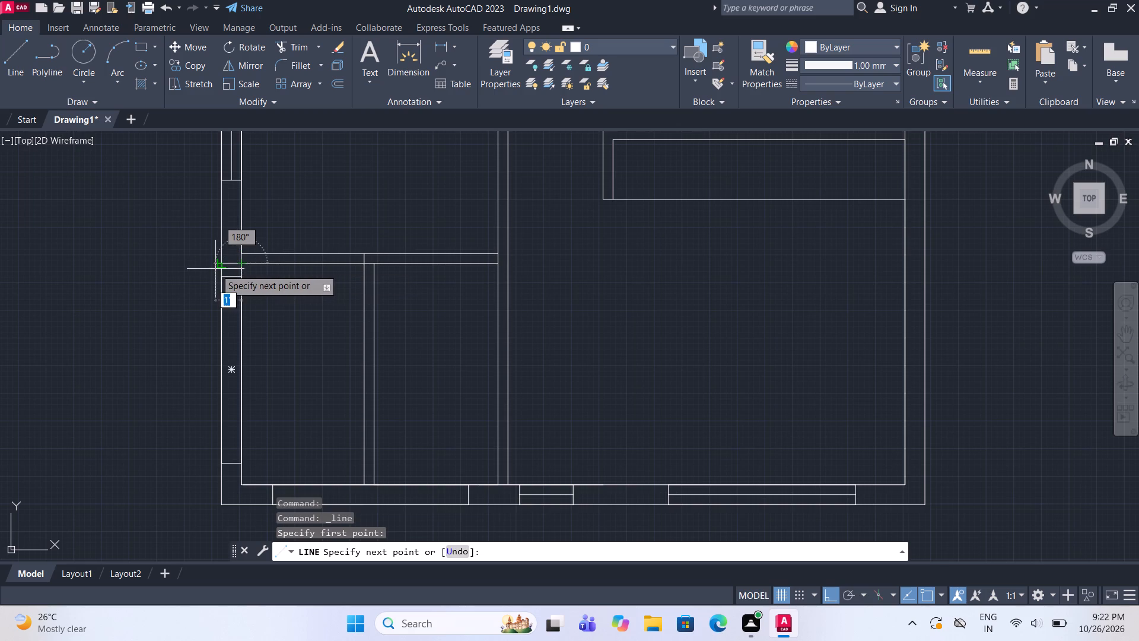
left_click(219, 268)
middle_click_drag(272, 285, 260, 251)
key("Escape")
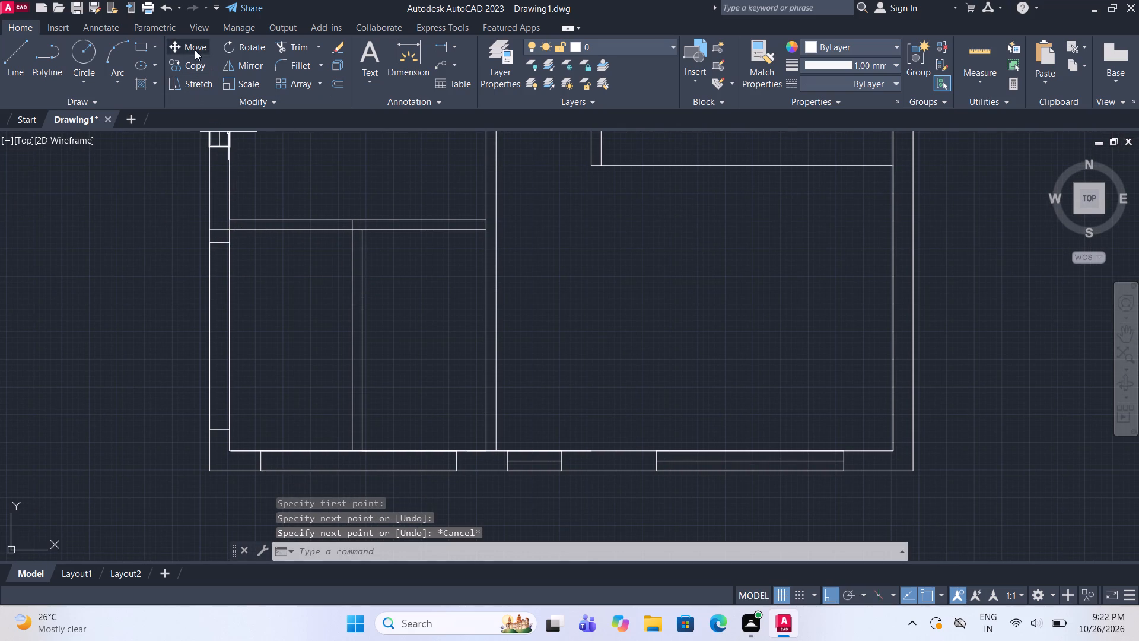
Trim the outer walls' inner face lines and window end lines around the lower-left space, left of the vertical partition.
left_click(292, 50)
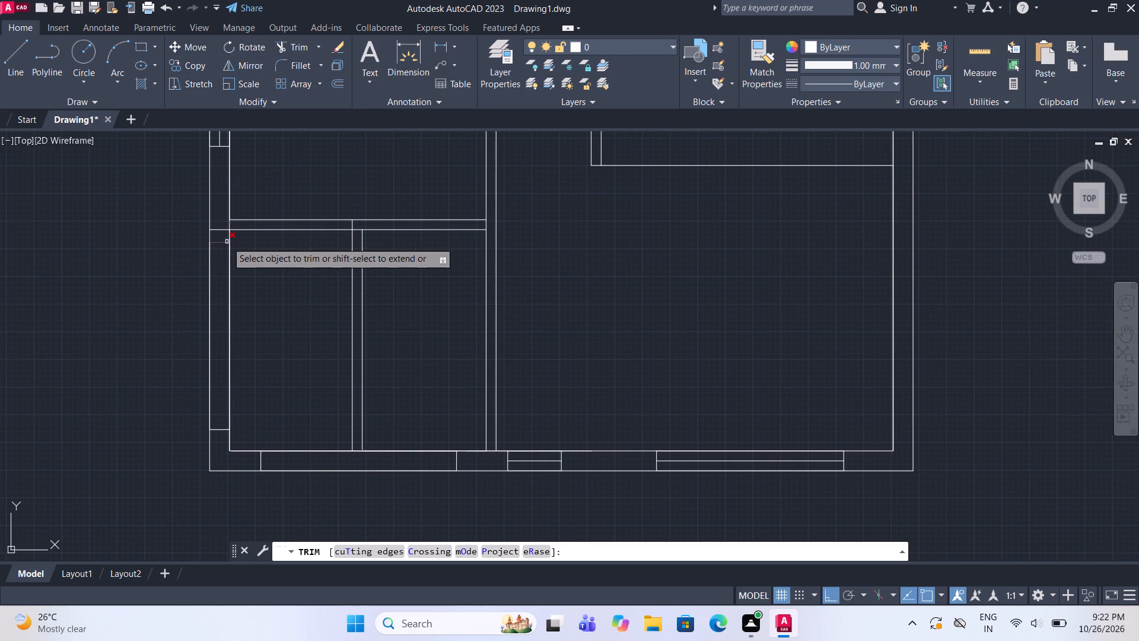
left_click_drag(225, 241, 243, 280)
left_click(228, 277)
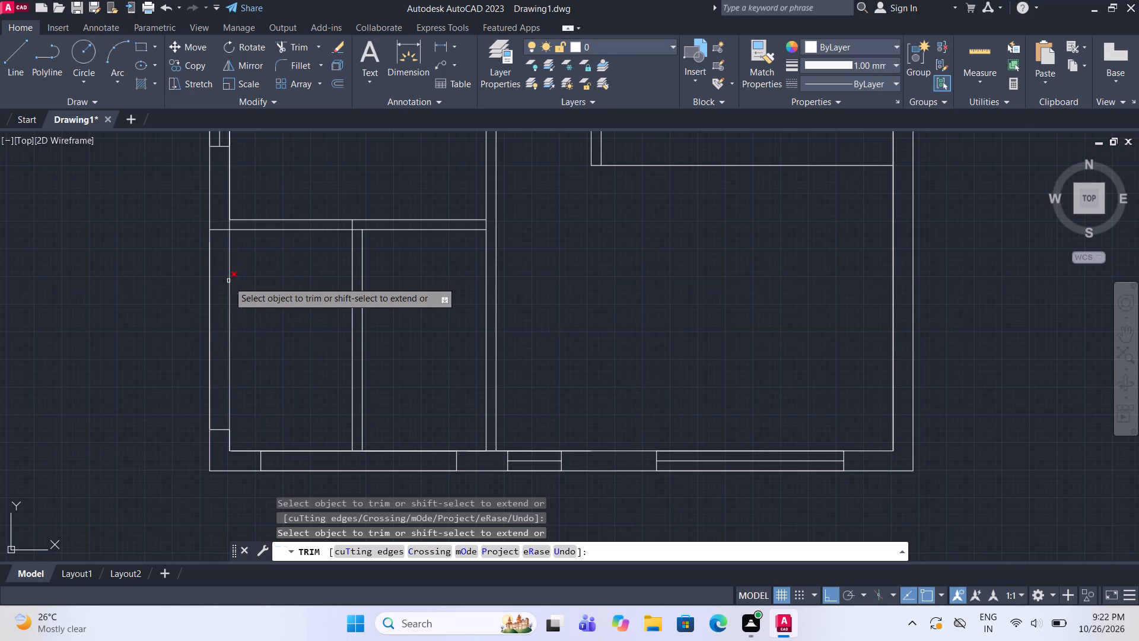
left_click(228, 281)
left_click(228, 281)
middle_click_drag(271, 345, 275, 337)
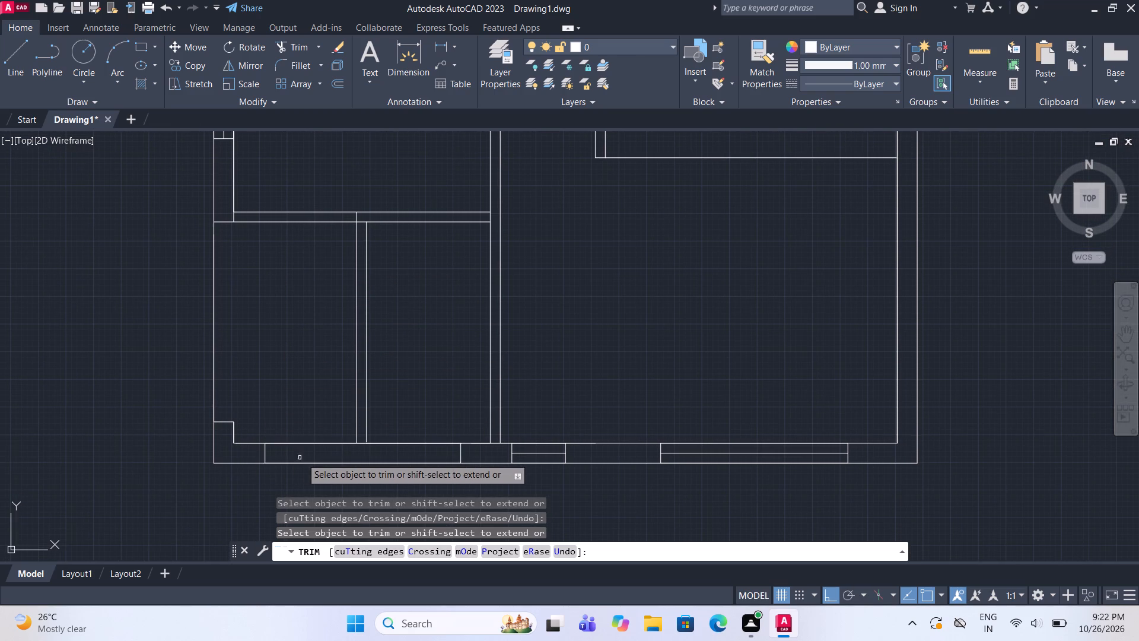
left_click_drag(314, 455, 305, 422)
left_click_drag(294, 448, 249, 415)
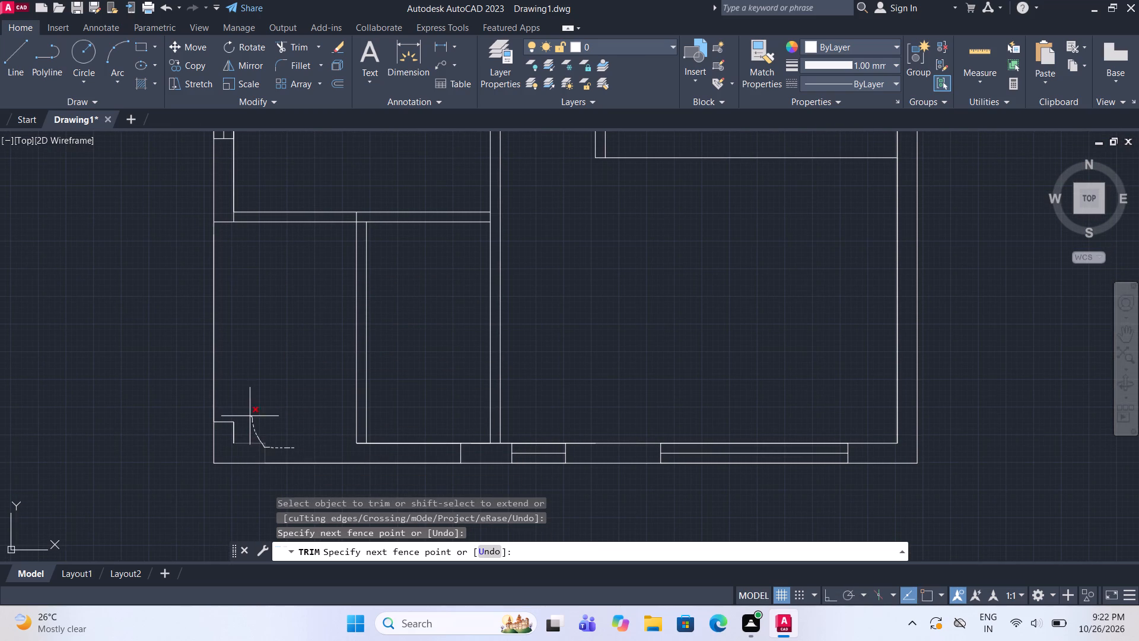
left_click_drag(249, 415, 246, 427)
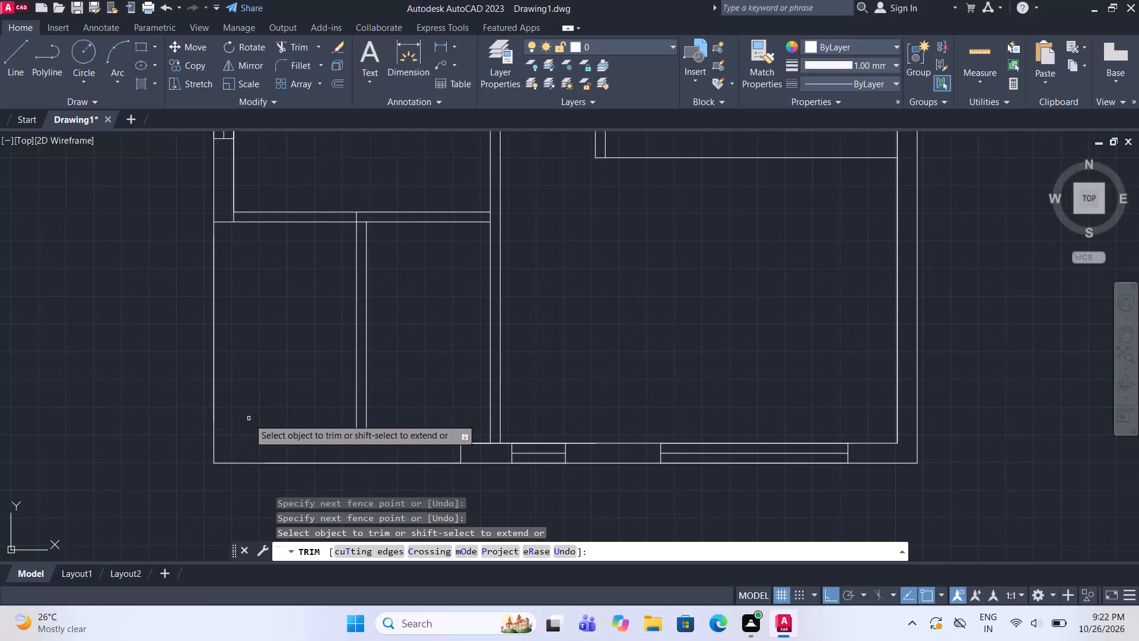
key("Escape")
Draw a vertical line from the midpoint of the left outer wall's short cross line down to the bottom wall's inner face level.
left_click(12, 68)
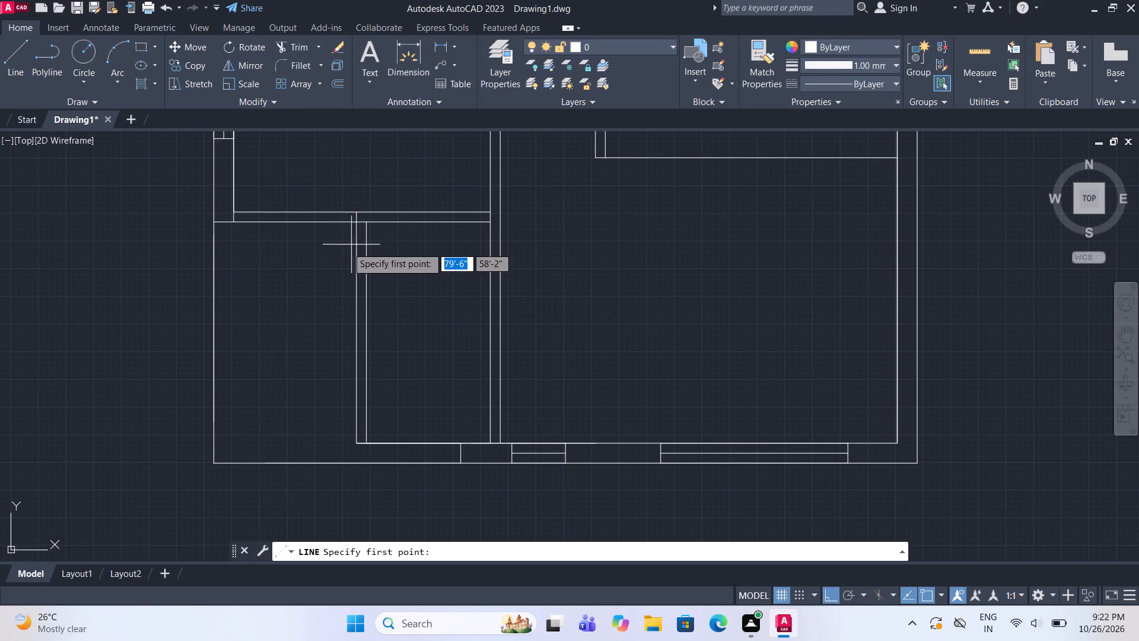
left_click(224, 221)
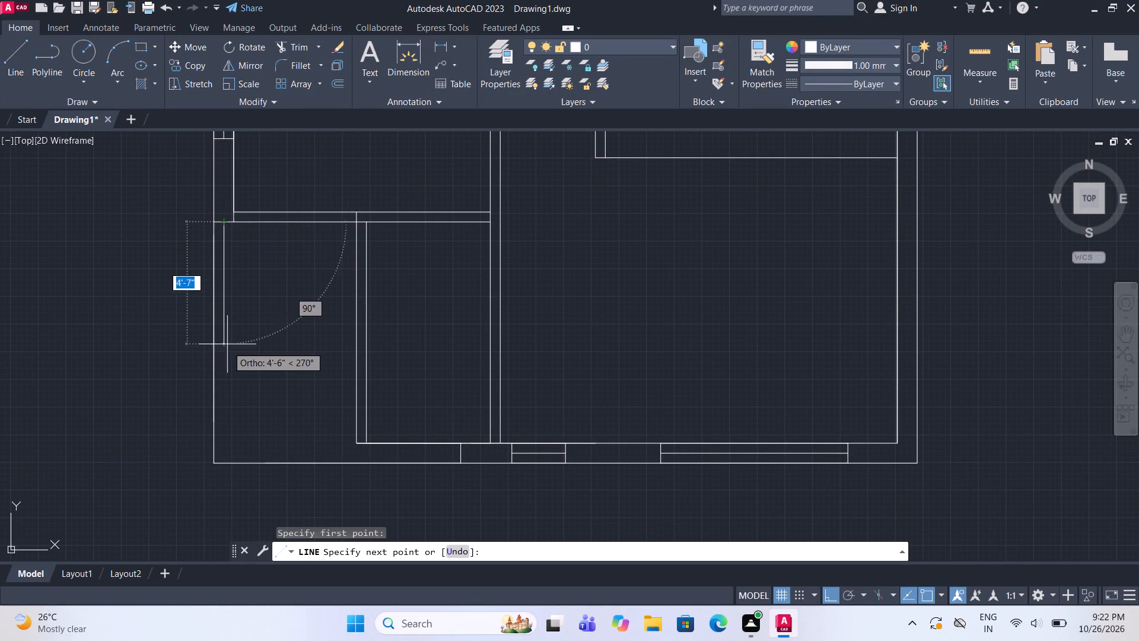
left_click(223, 443)
Draw a short line across the bottom outer wall's thickness, in line with the vertical partition's left face.
left_click(14, 56)
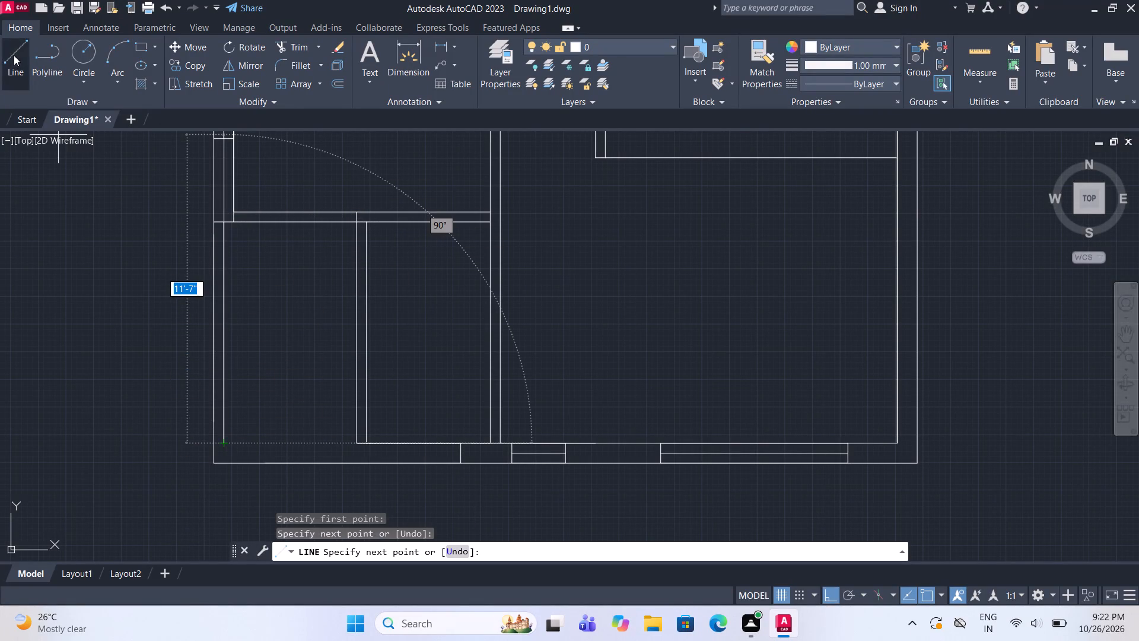
middle_click_drag(357, 426, 361, 405)
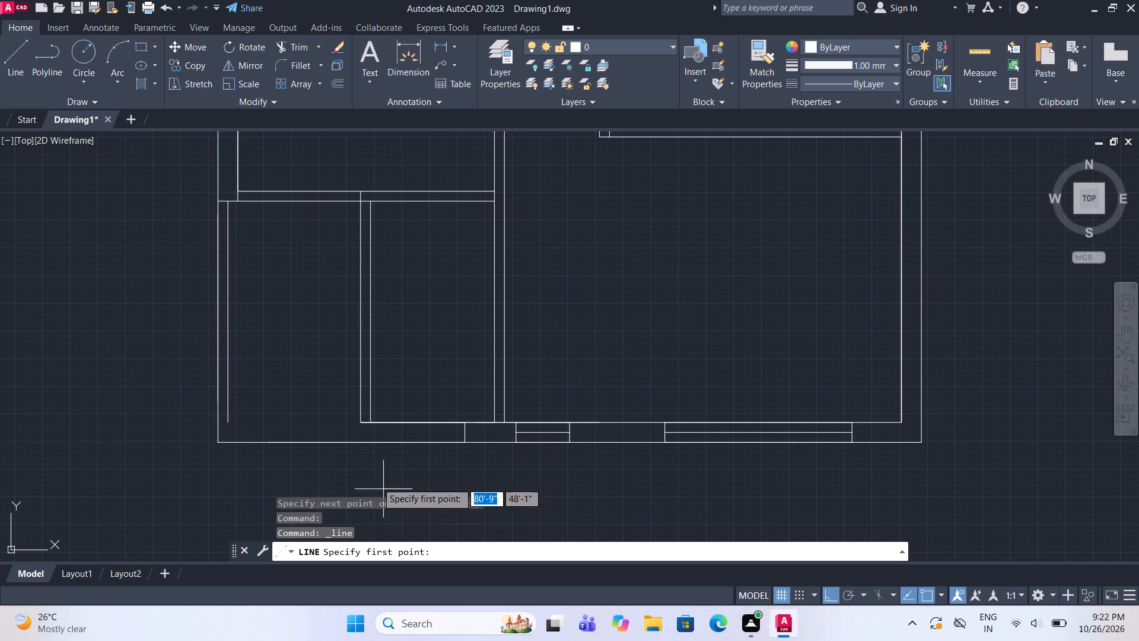
scroll(362, 442, "up", 1)
left_click(357, 410)
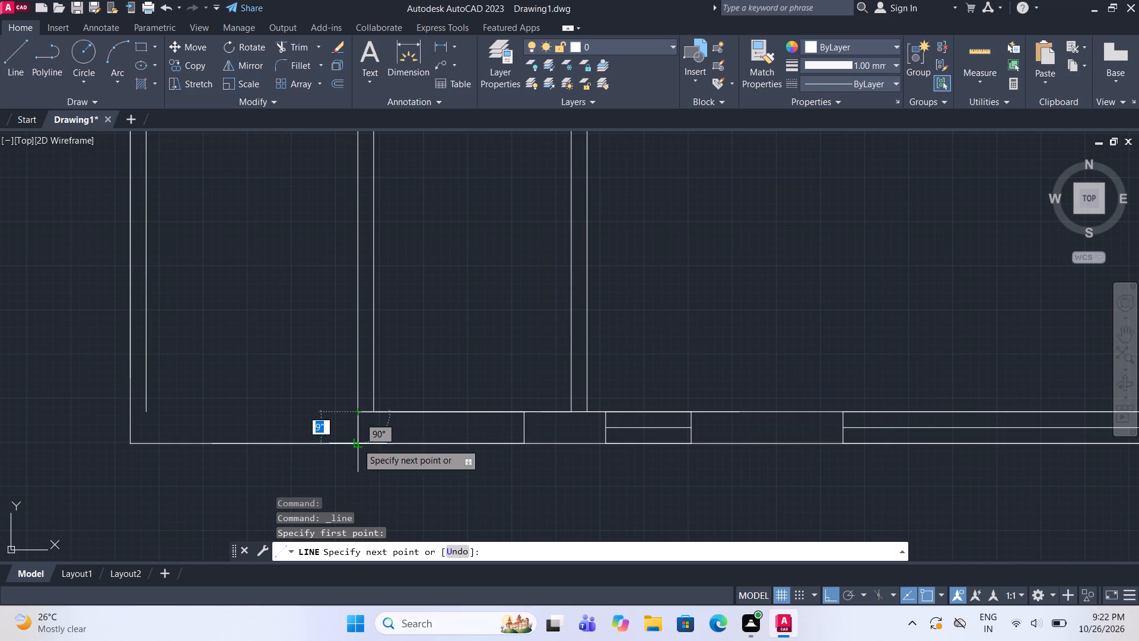
left_click(357, 443)
Draw a horizontal line leftward from the short bottom line's midpoint and fillet it with the new vertical line into an inner wall corner.
left_click(21, 51)
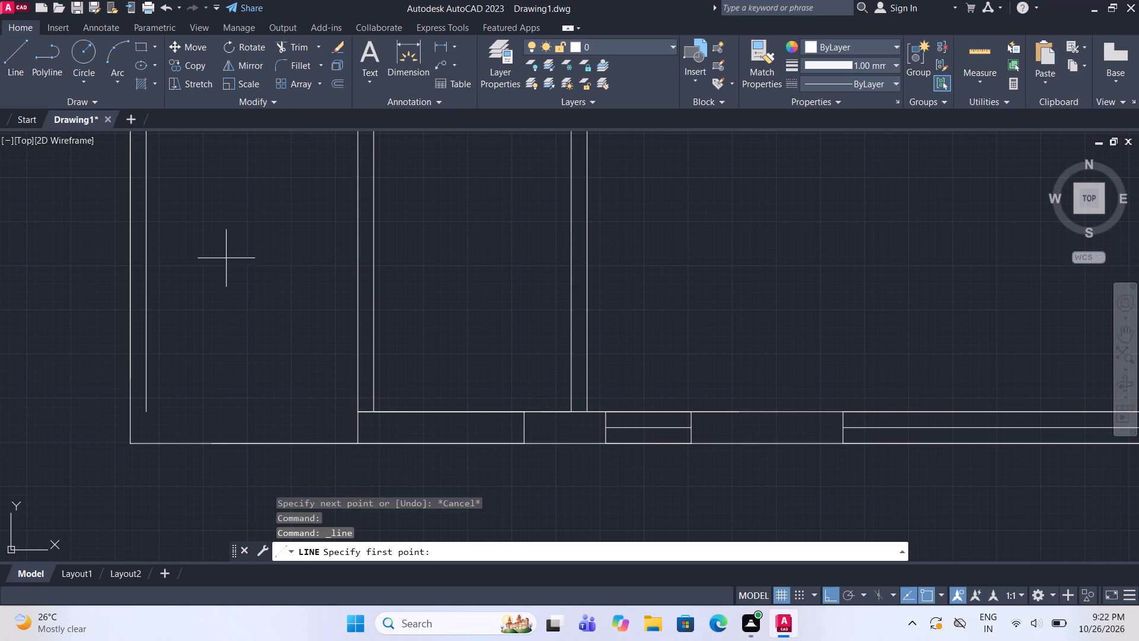
double_click(358, 424)
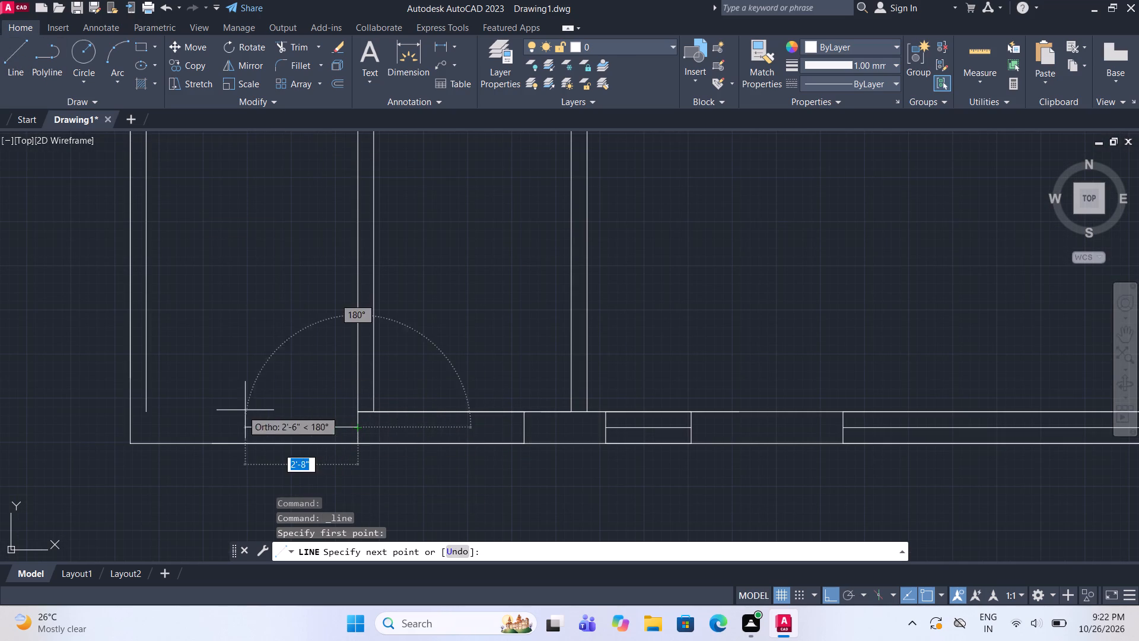
left_click(164, 415)
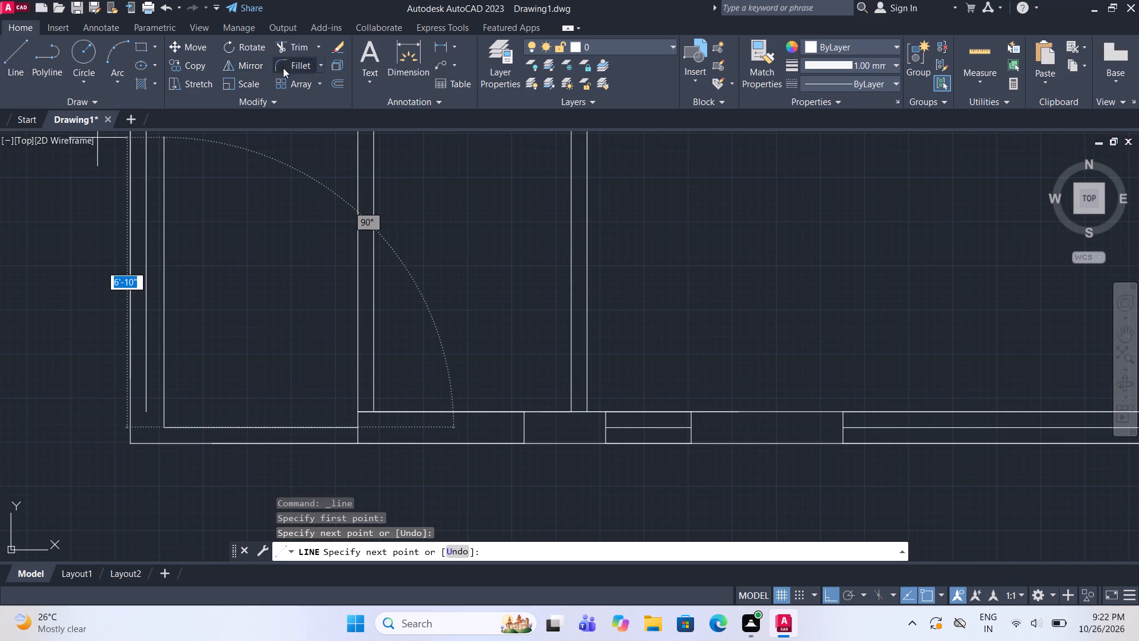
left_click(304, 65)
left_click(144, 368)
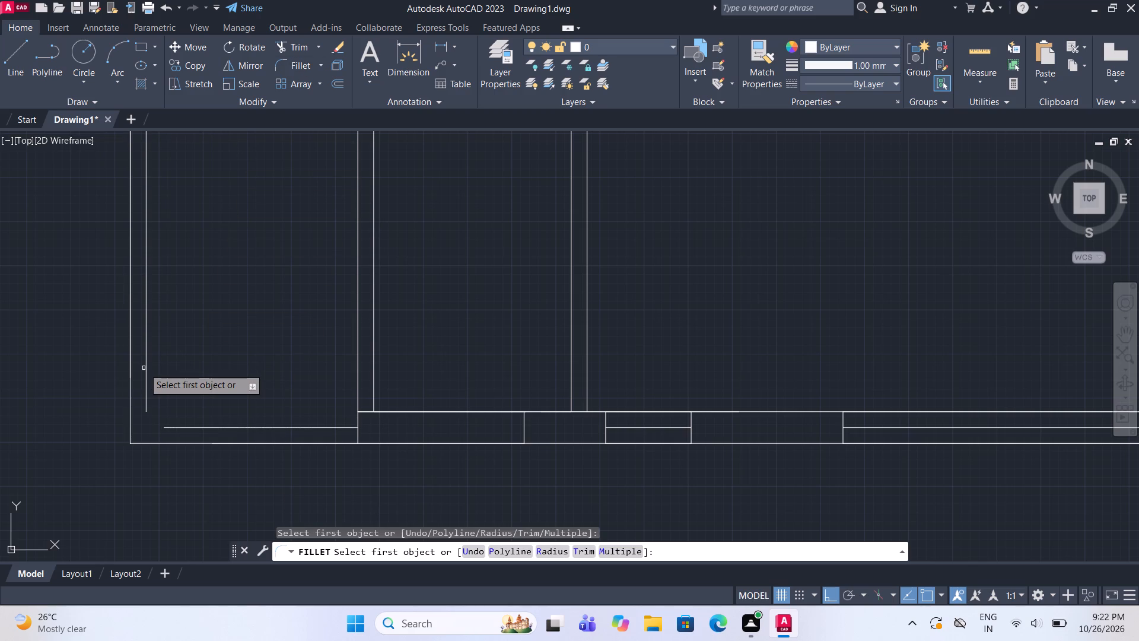
left_click(145, 375)
double_click(176, 427)
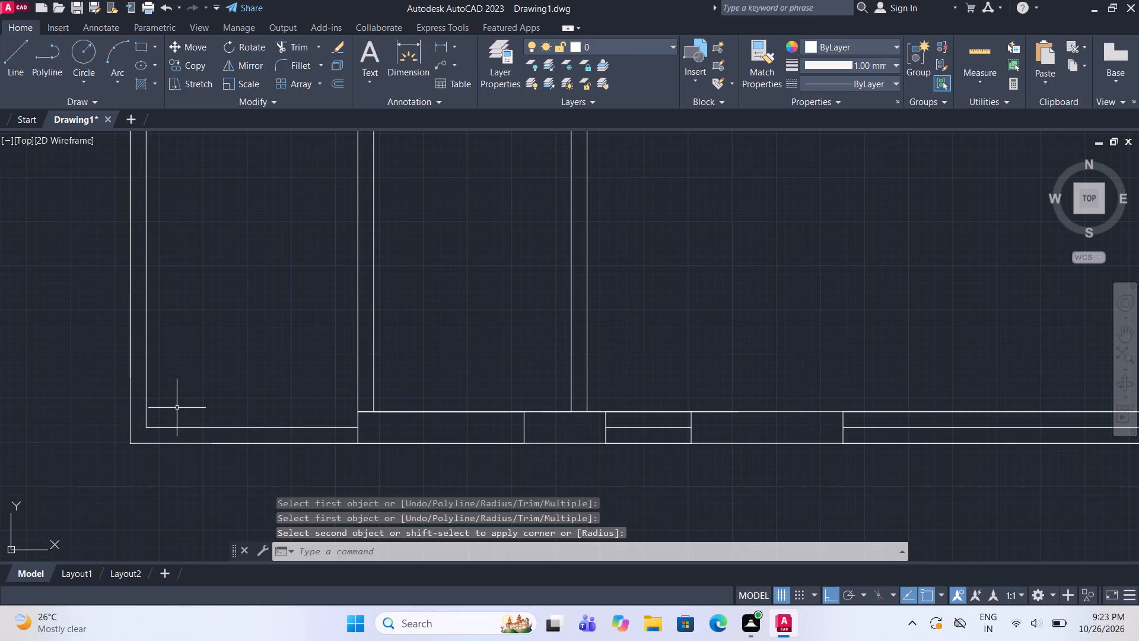
Measure the widths of the three lower spaces along the bottom wall's inner face without placing dimensions.
scroll(181, 424, "down", 3)
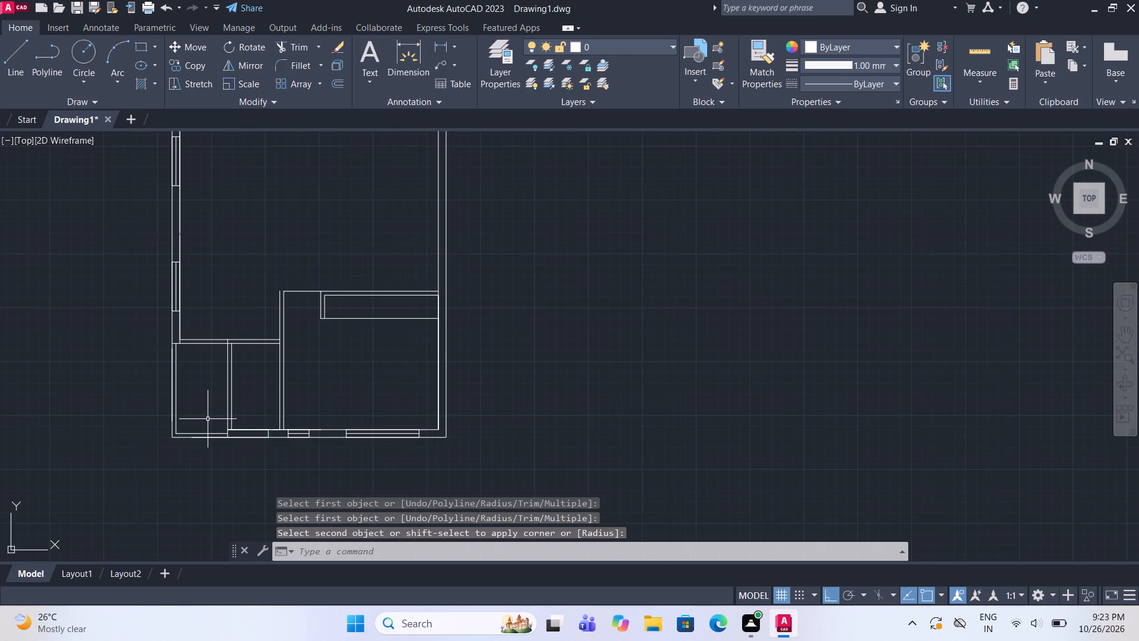
middle_click_drag(225, 414, 249, 407)
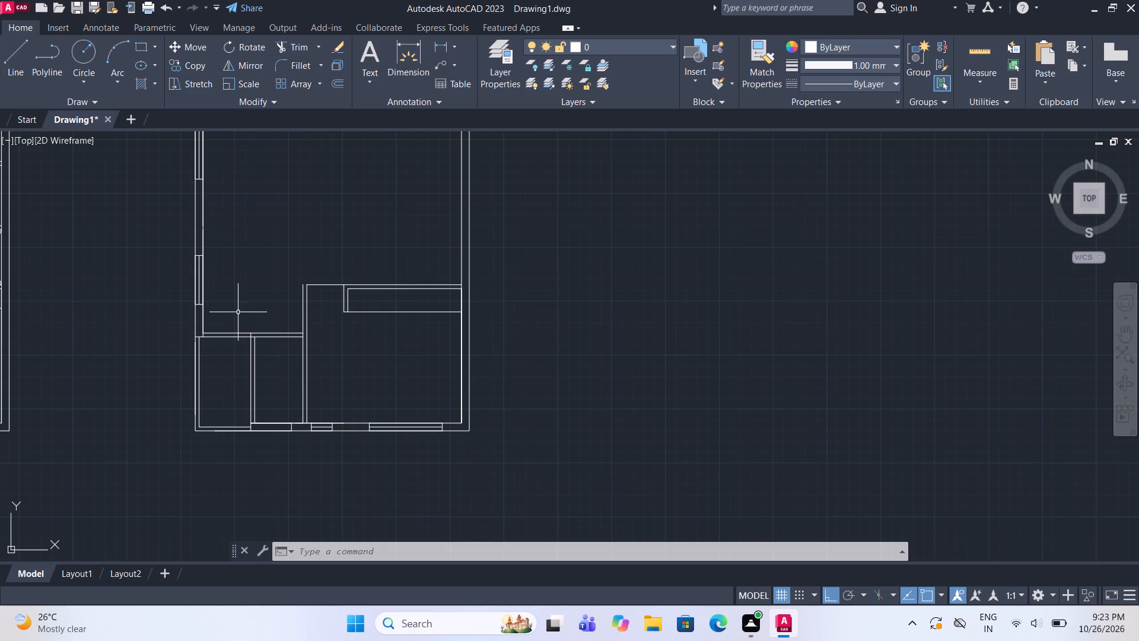
left_click(395, 58)
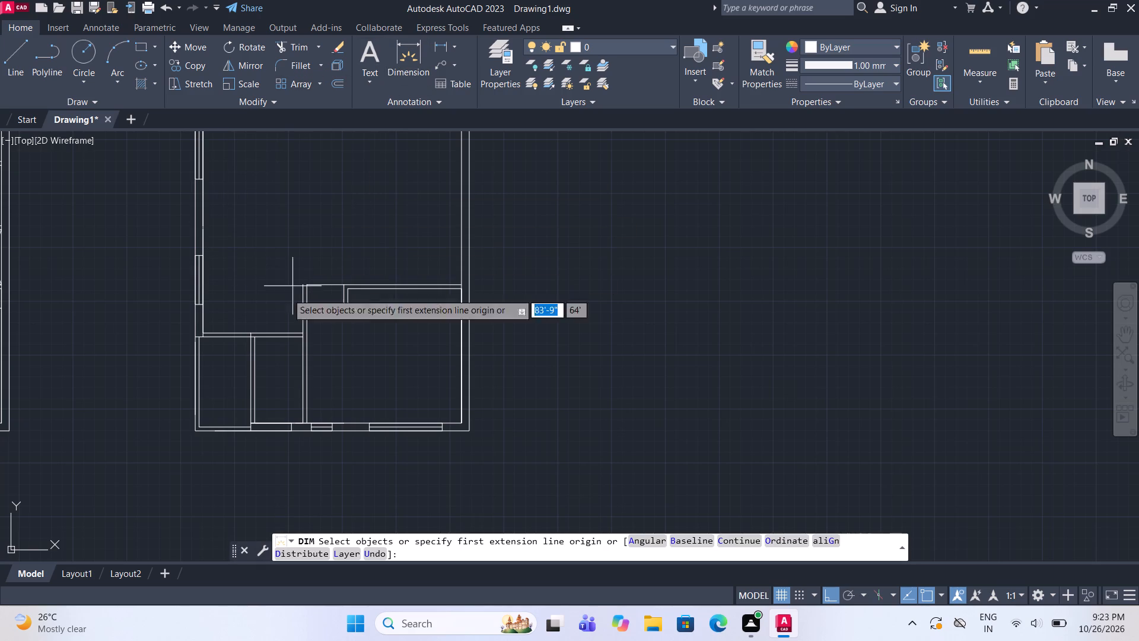
scroll(209, 428, "up", 3)
left_click(161, 424)
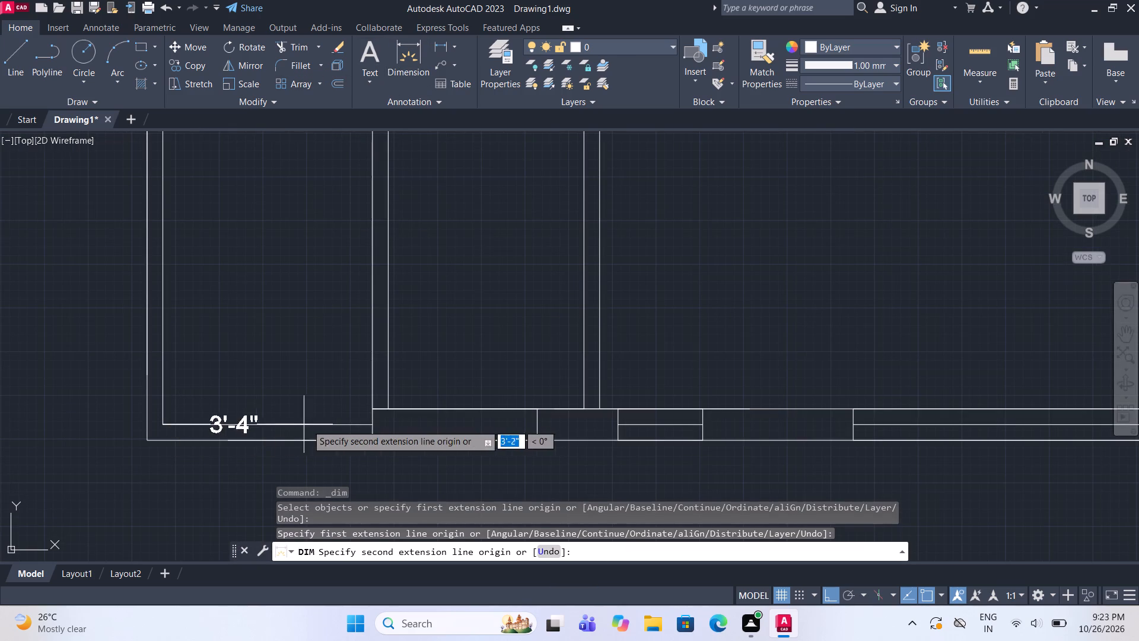
left_click(414, 68)
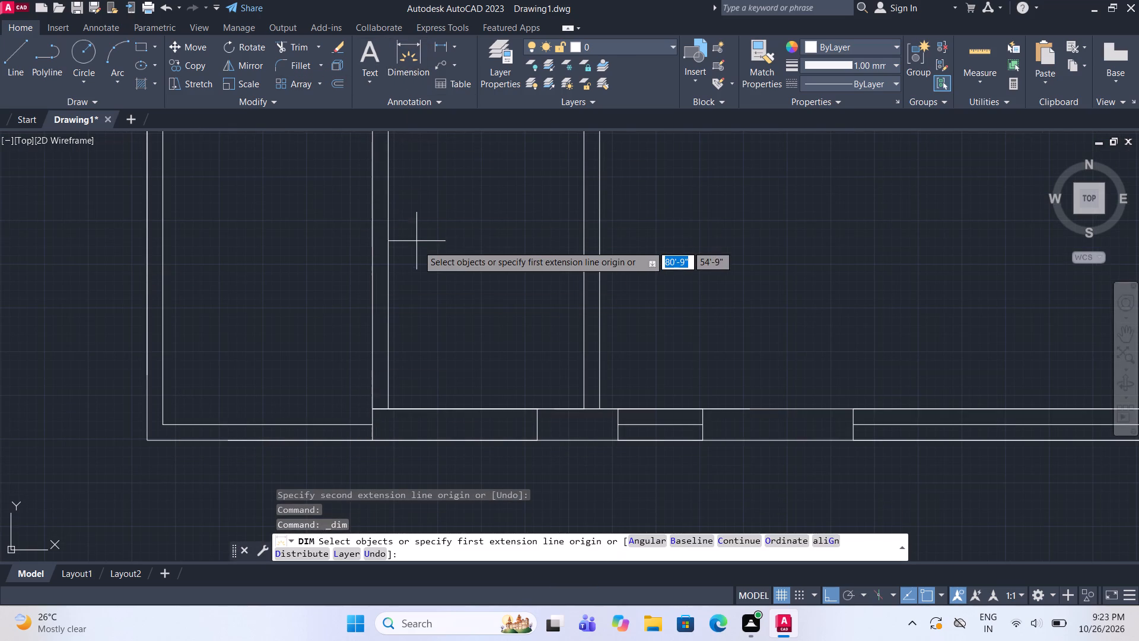
middle_click_drag(414, 253, 359, 293)
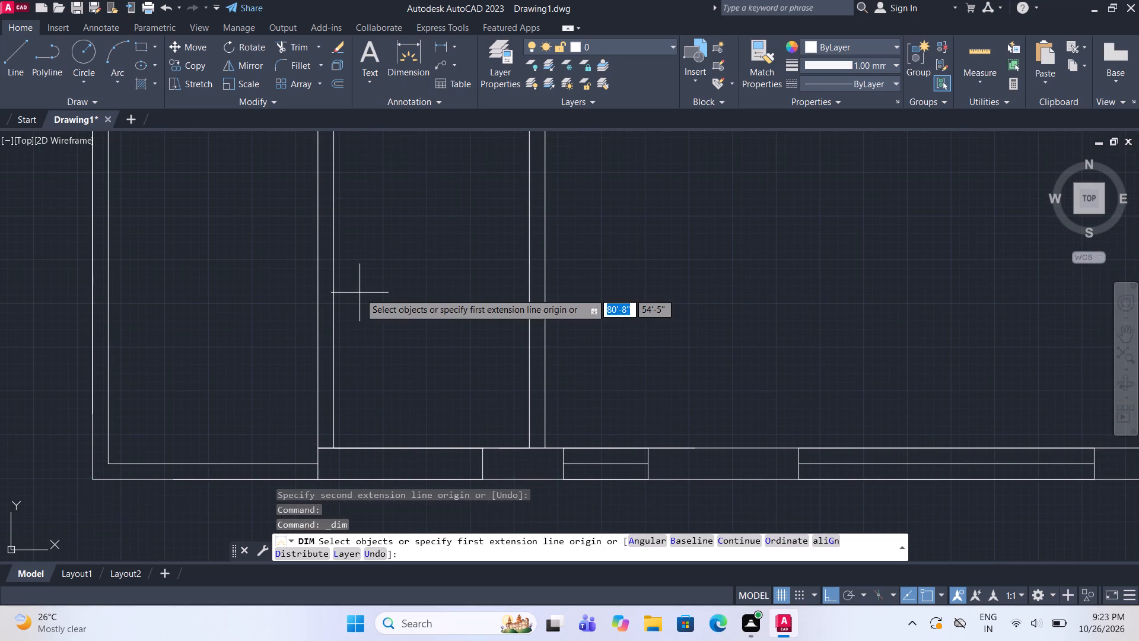
left_click(333, 446)
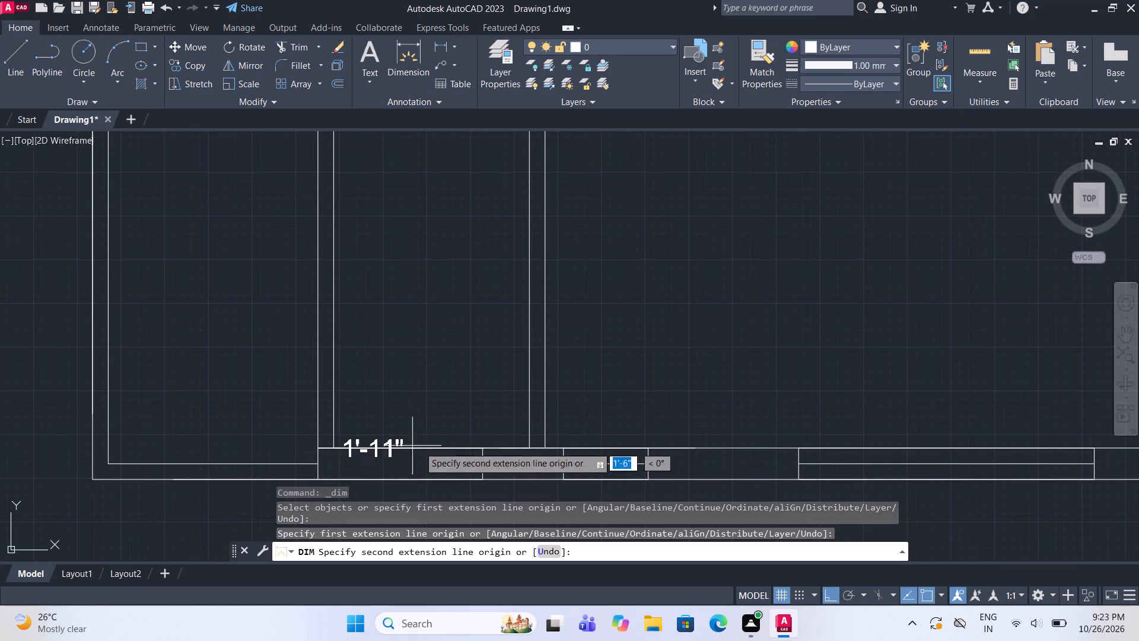
left_click(412, 70)
scroll(339, 224, "down", 1)
scroll(476, 356, "up", 1)
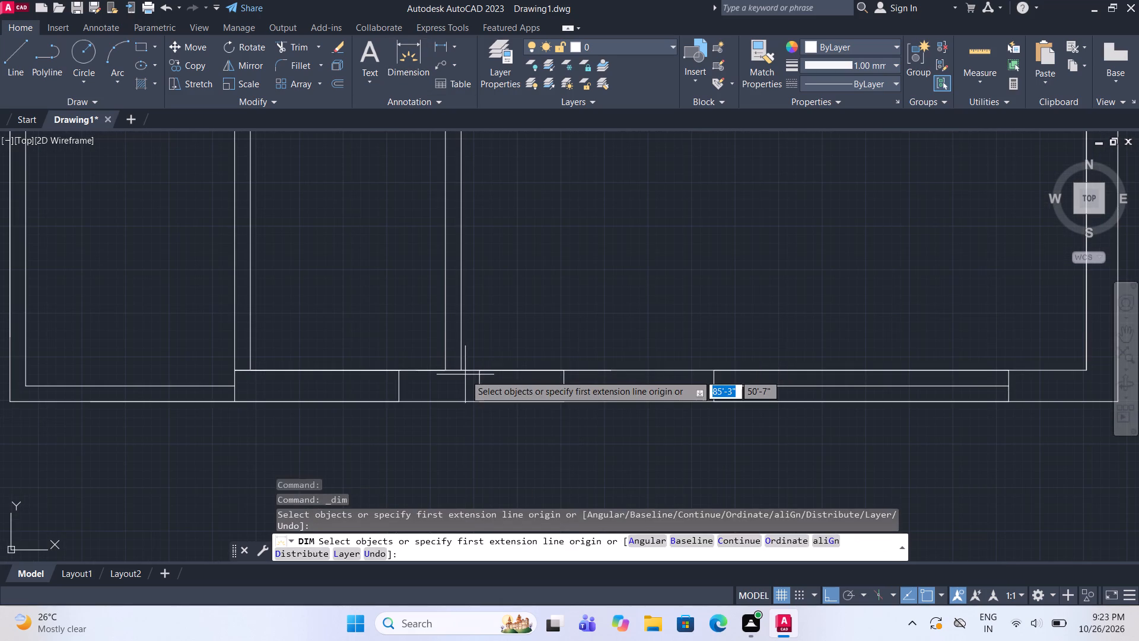
left_click(460, 369)
scroll(460, 369, "down", 1)
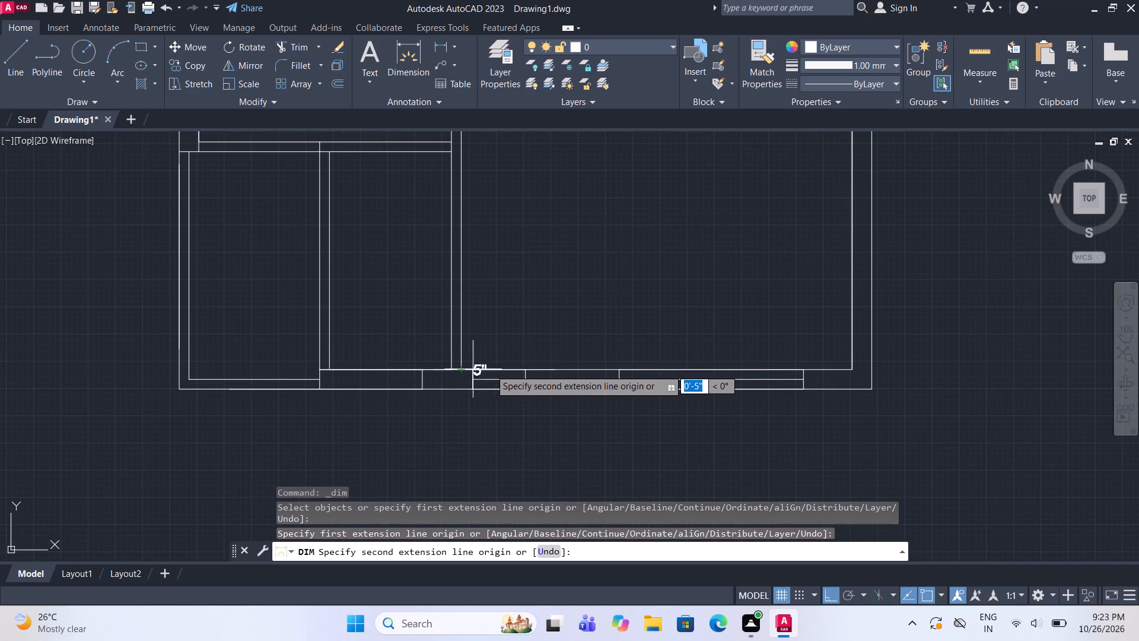
middle_click_drag(550, 370, 418, 378)
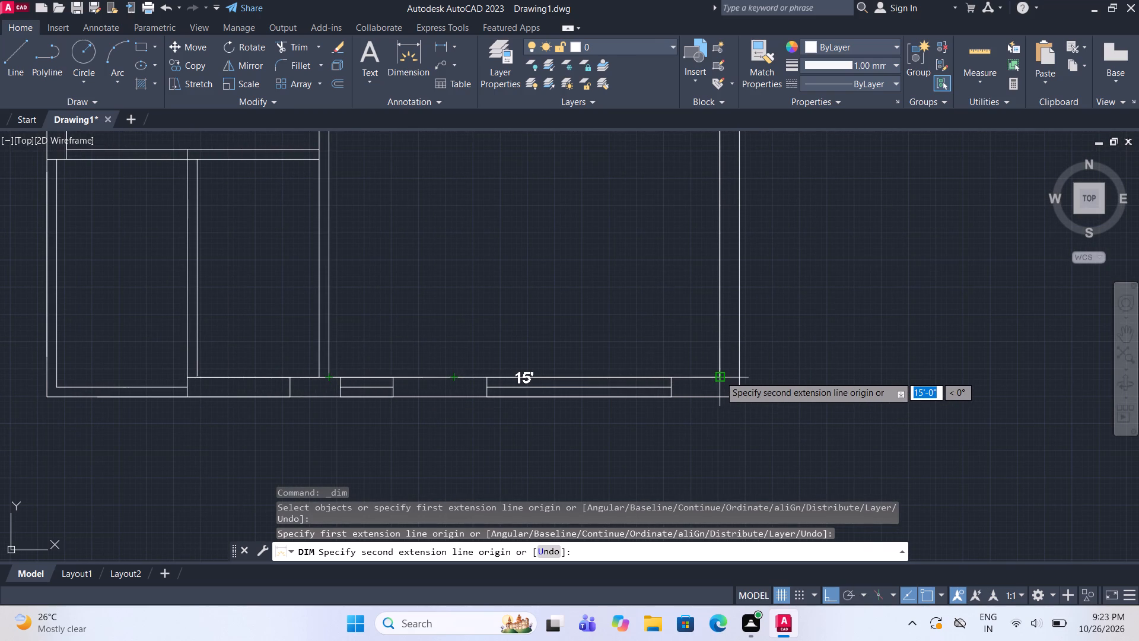
key("Escape")
Outline a room above the lower-left spaces: 13'7" up the left wall's inner face, 10' right, then down to the partition's upper corner.
scroll(577, 417, "down", 2)
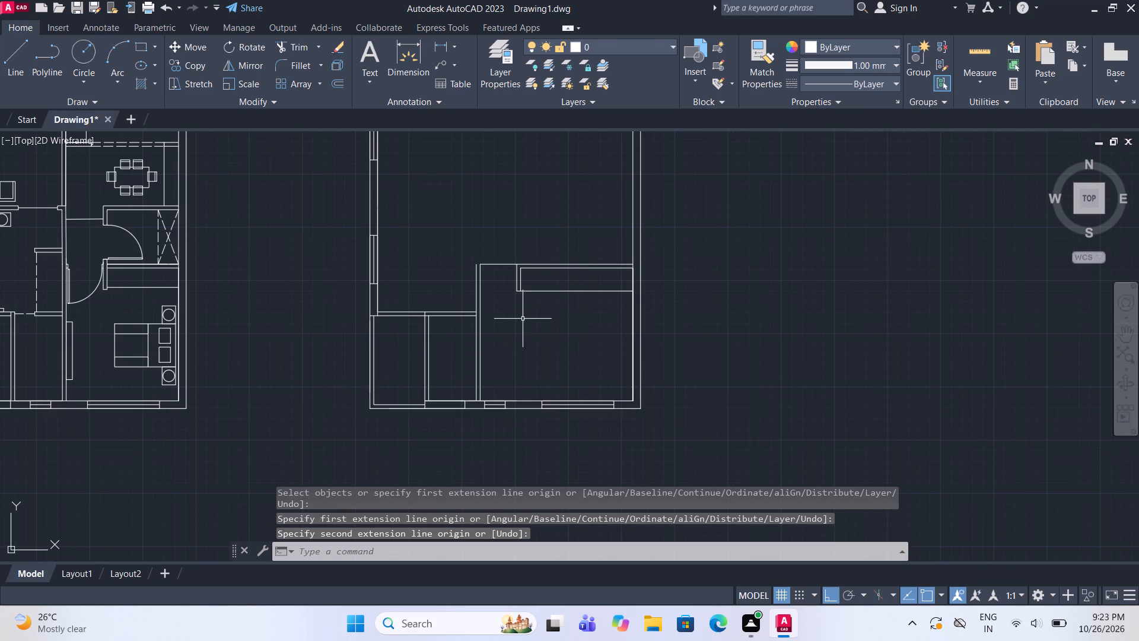
middle_click_drag(520, 319, 498, 383)
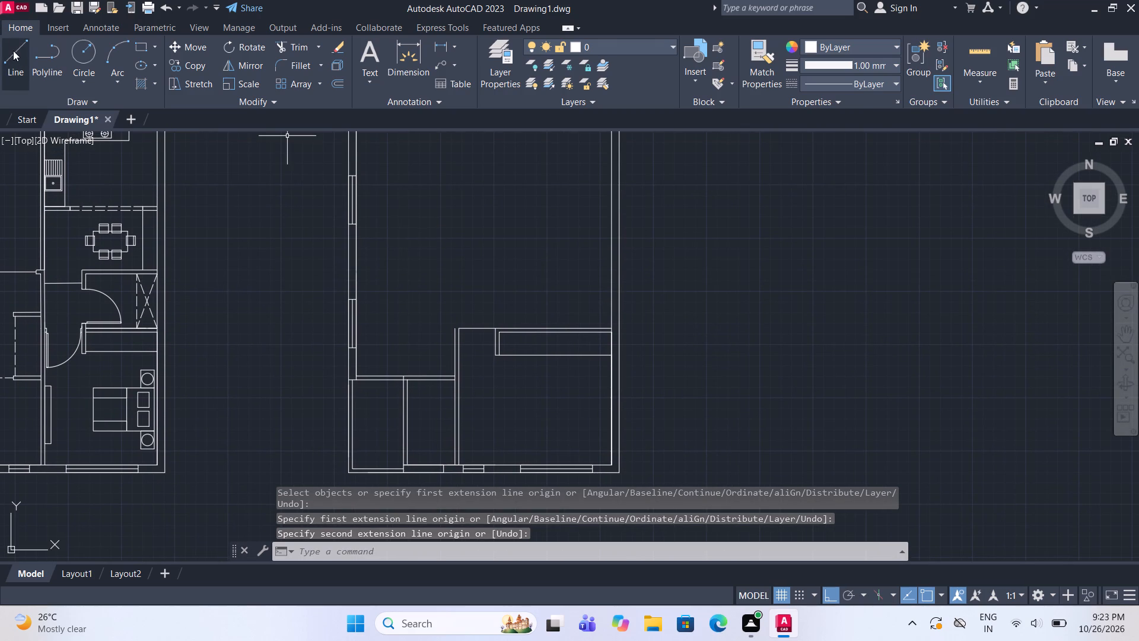
left_click(13, 50)
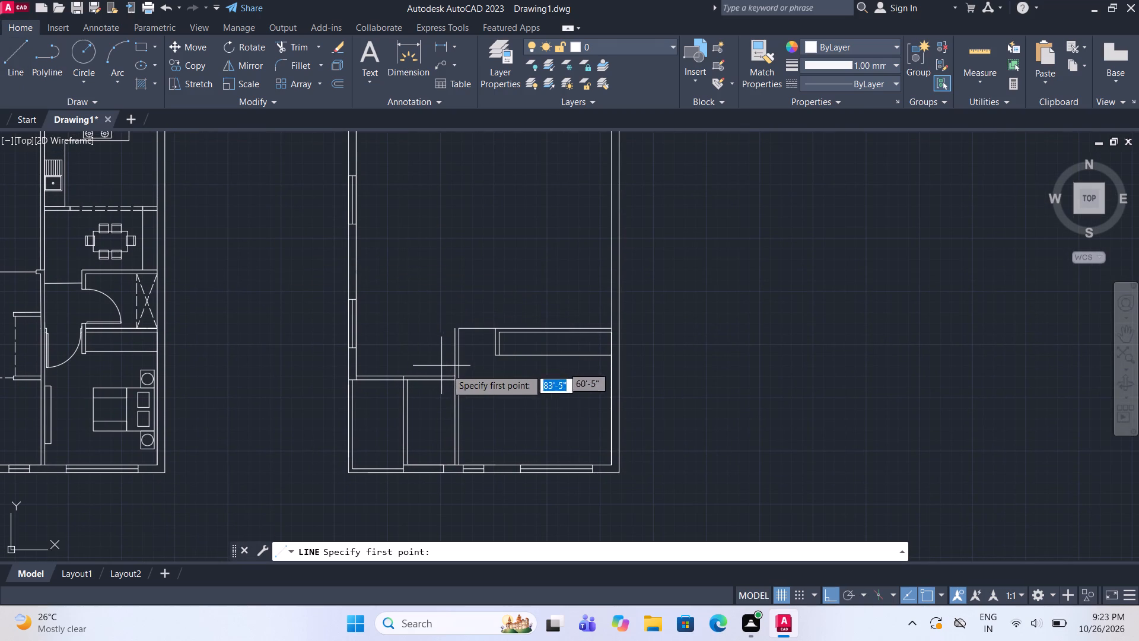
scroll(374, 379, "up", 1)
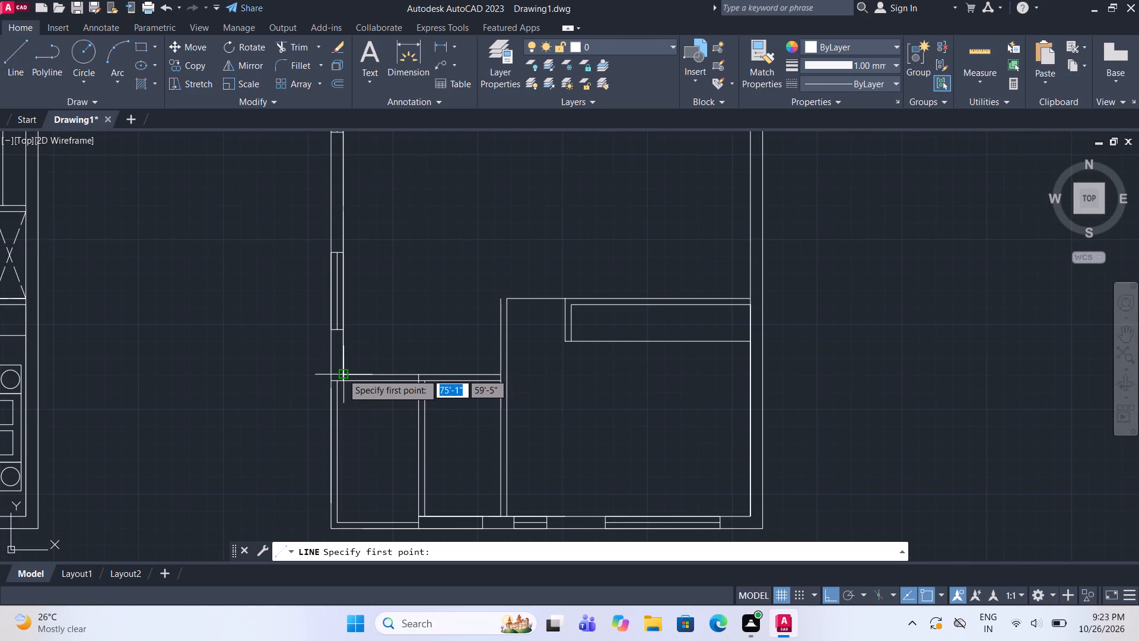
left_click(342, 373)
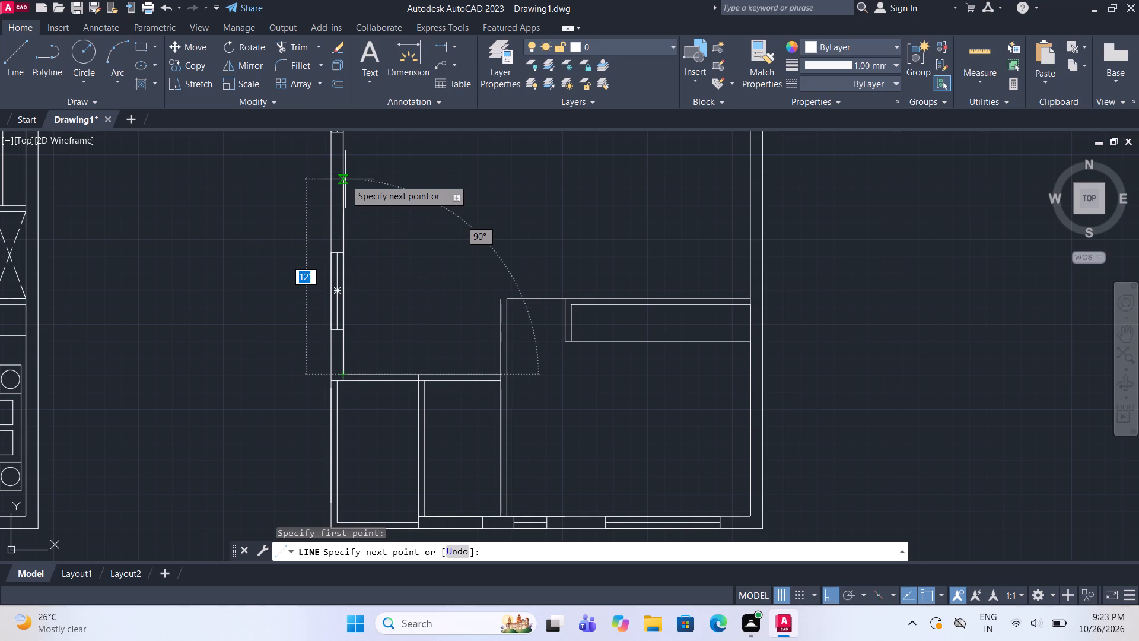
key("1")
type("3'7\"")
key("Return")
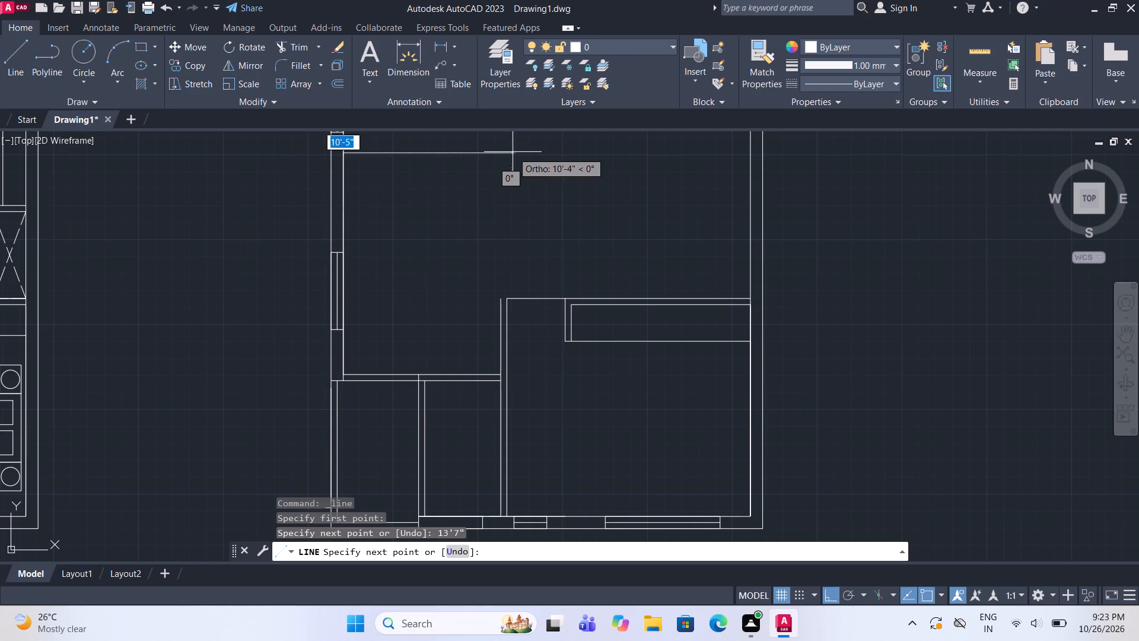
middle_click_drag(518, 159, 540, 220)
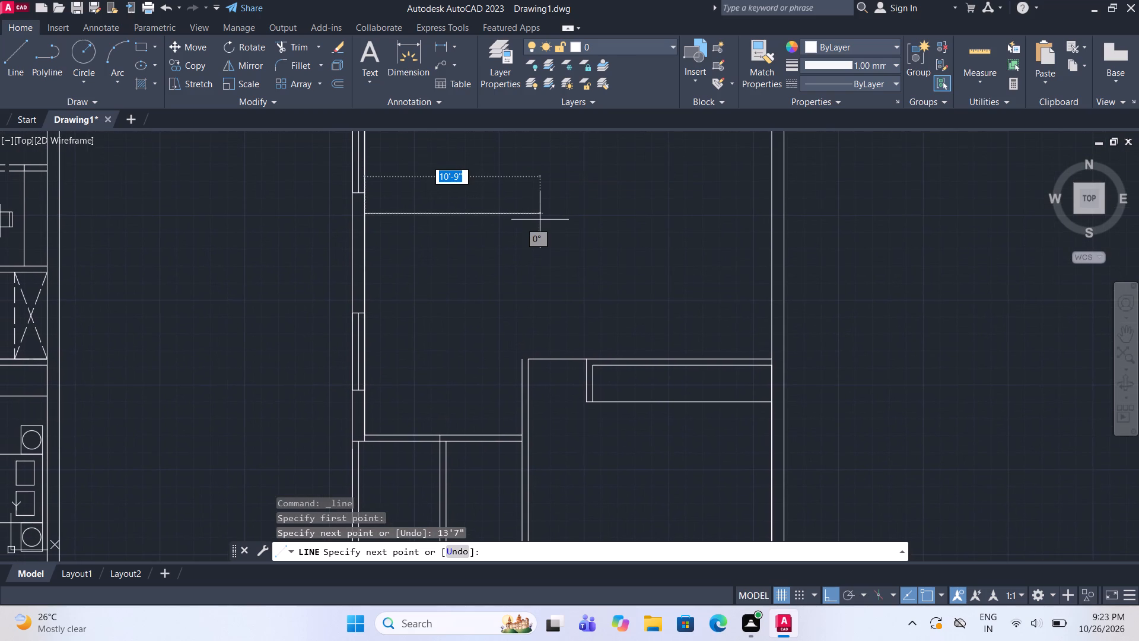
type("10'")
key("Return")
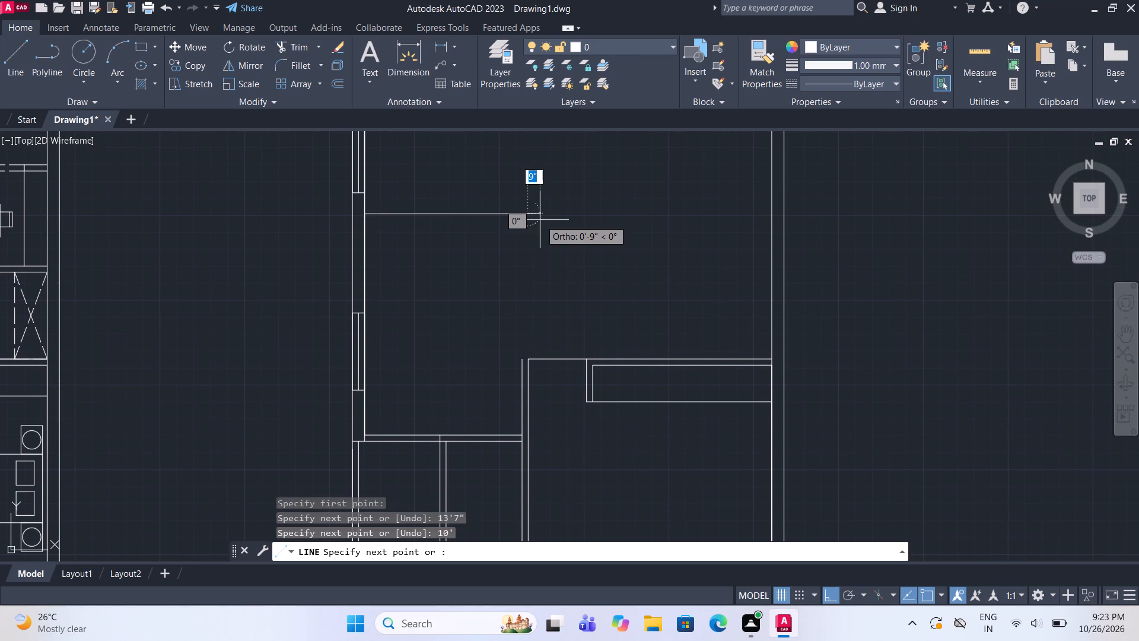
left_click(532, 358)
middle_click_drag(474, 357, 434, 360)
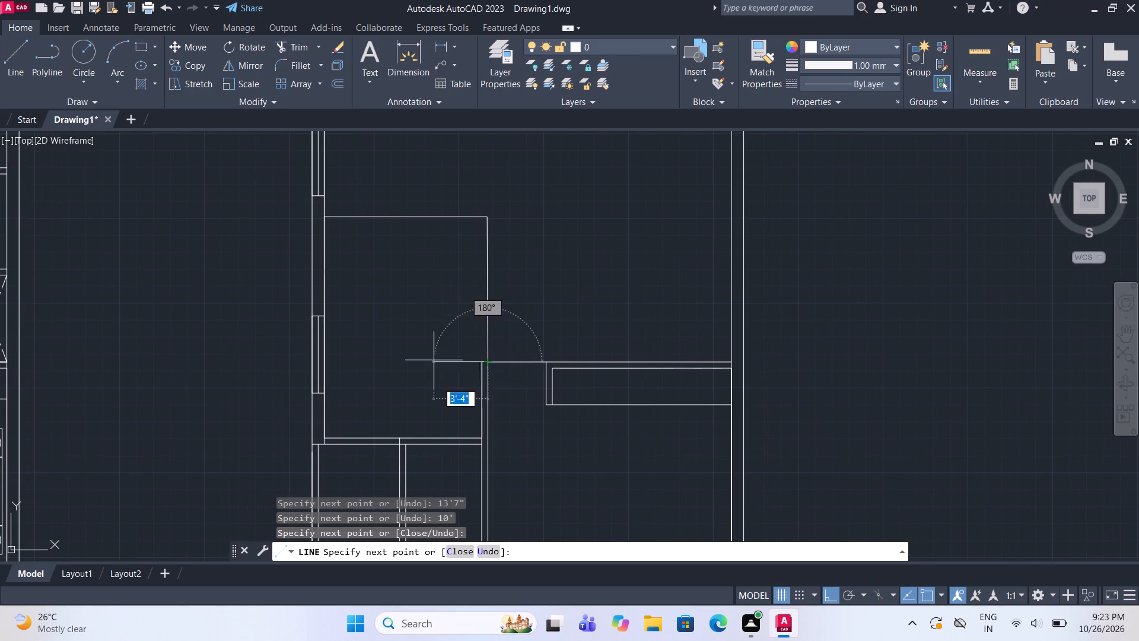
key("Escape")
Offset the new room's top line 9" upward.
middle_click_drag(475, 316, 475, 332)
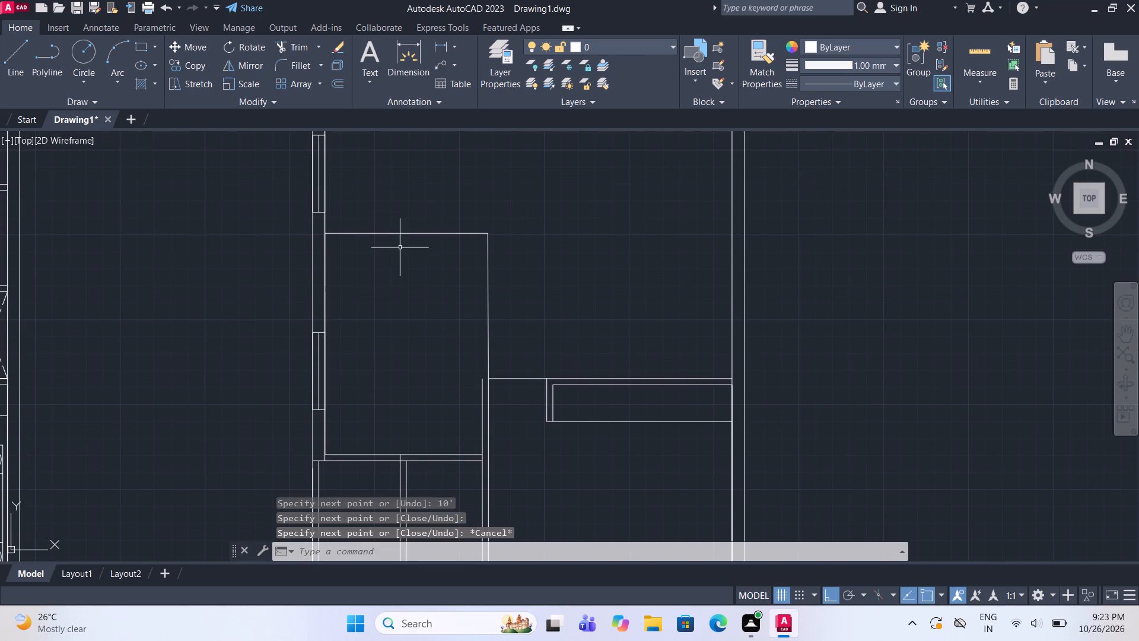
left_click_drag(399, 244, 396, 237)
left_click(390, 223)
left_click(333, 82)
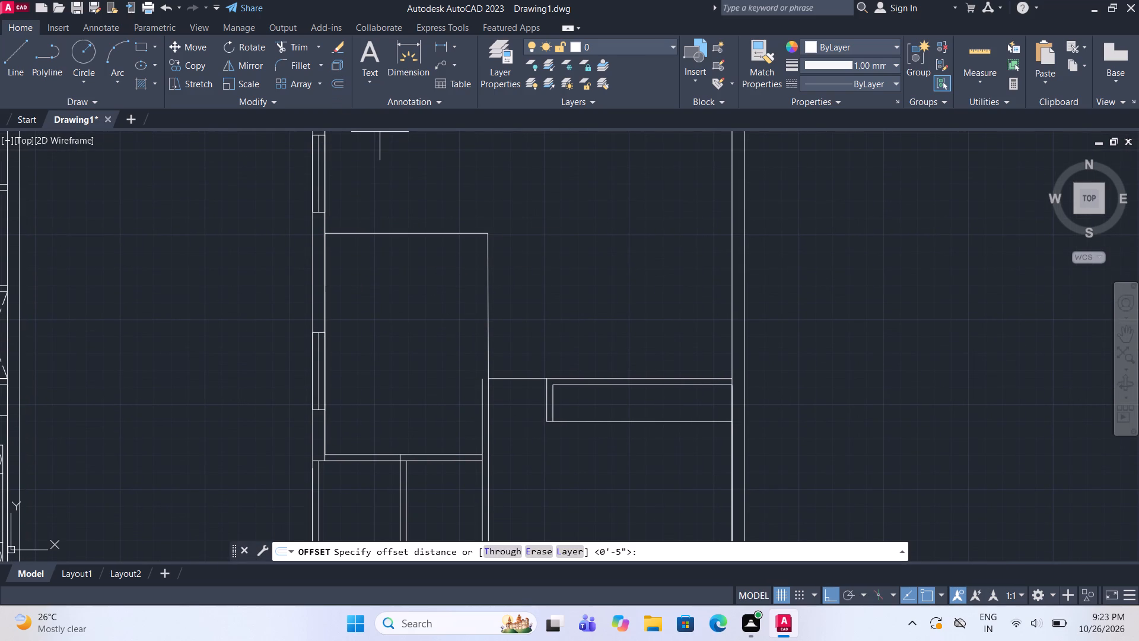
left_click(401, 232)
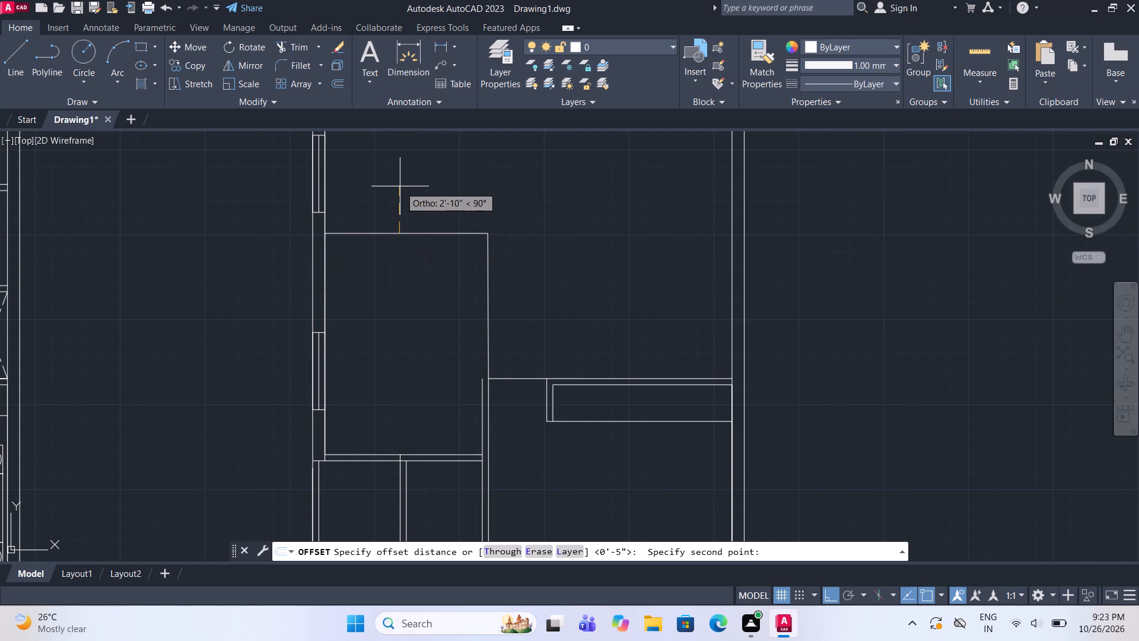
type("9\"")
key("Return")
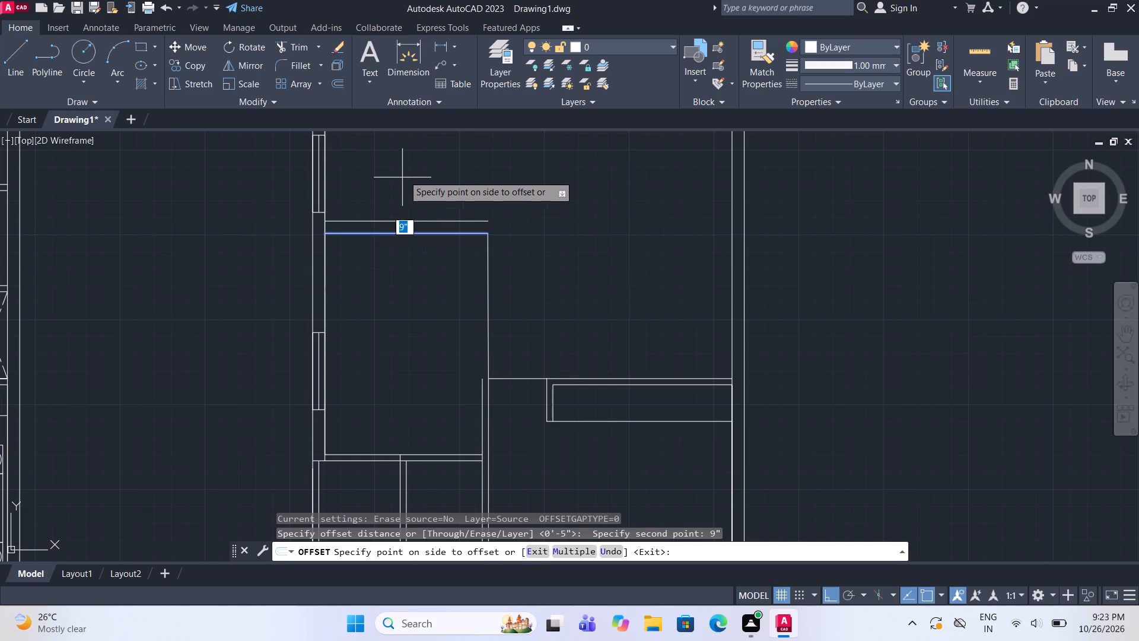
left_click(421, 162)
key("Escape")
Draw a vertical line continuing the partition's left face upward to just below the new room's top line.
left_click(19, 66)
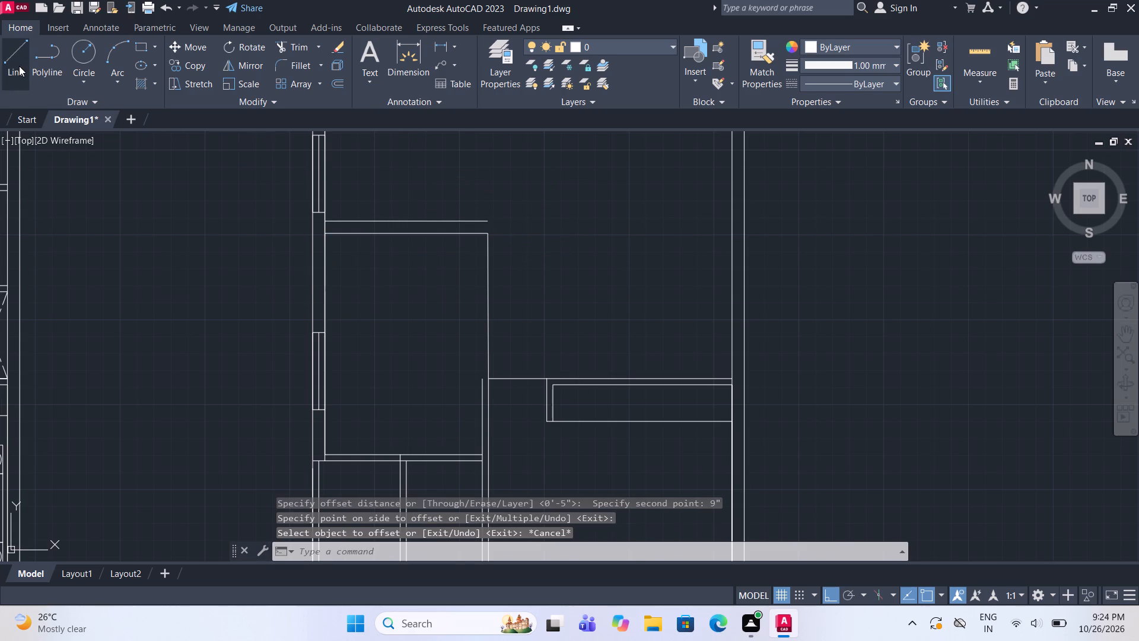
left_click(480, 386)
left_click(467, 242)
key("Escape")
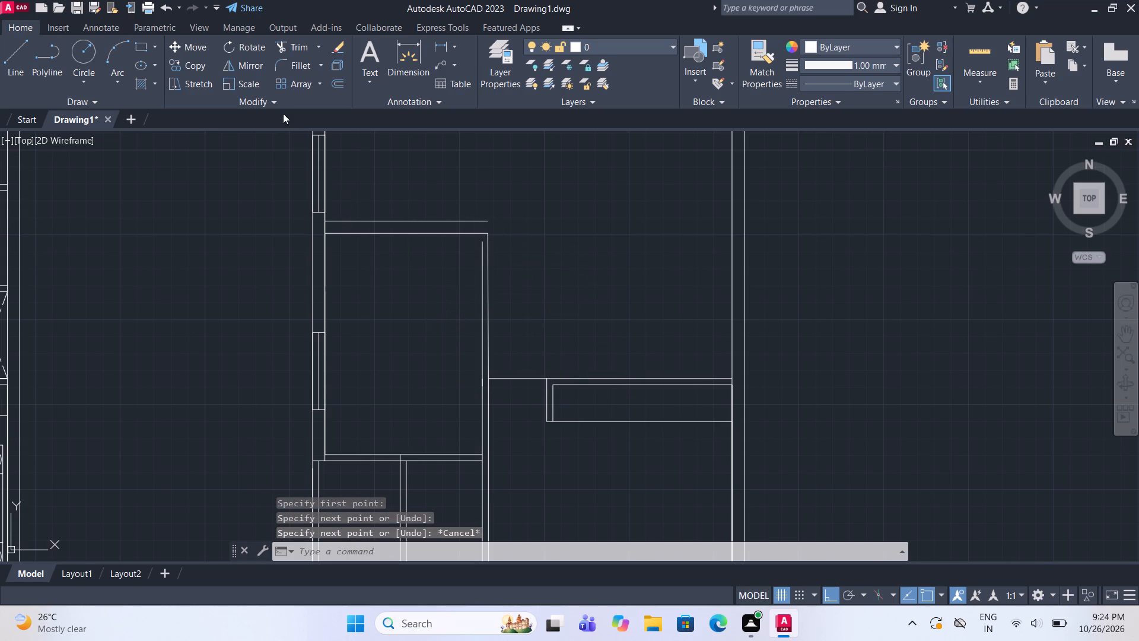
Fillet the outer and inner wall lines at the new left room's upper-right corner so both pairs meet squarely.
left_click(302, 59)
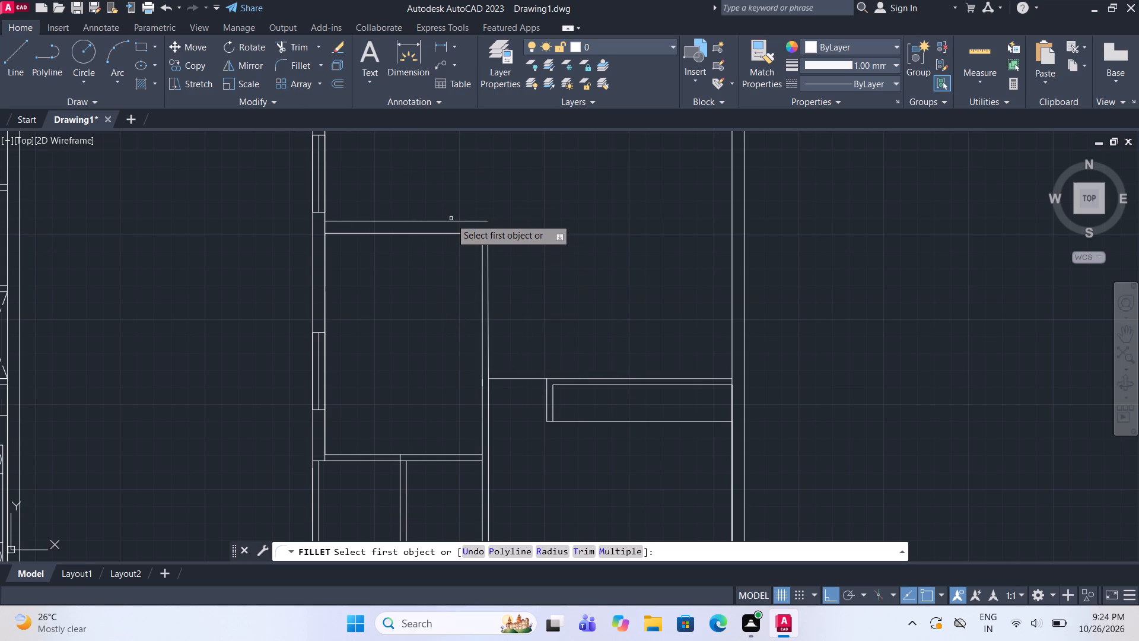
left_click(451, 218)
left_click(453, 221)
left_click(489, 257)
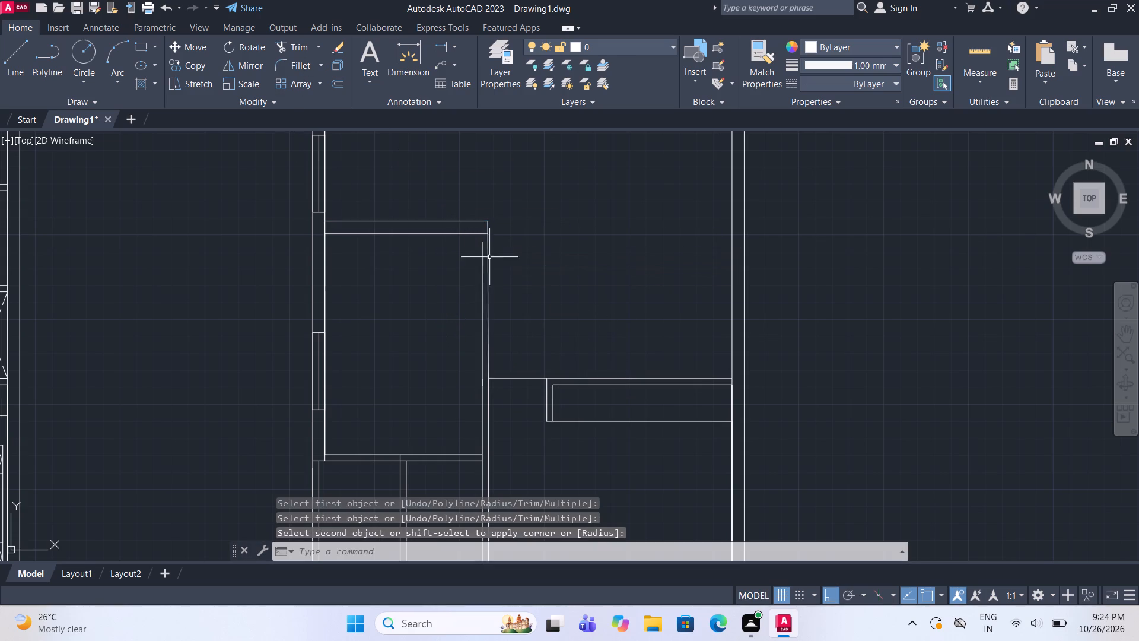
left_click(307, 68)
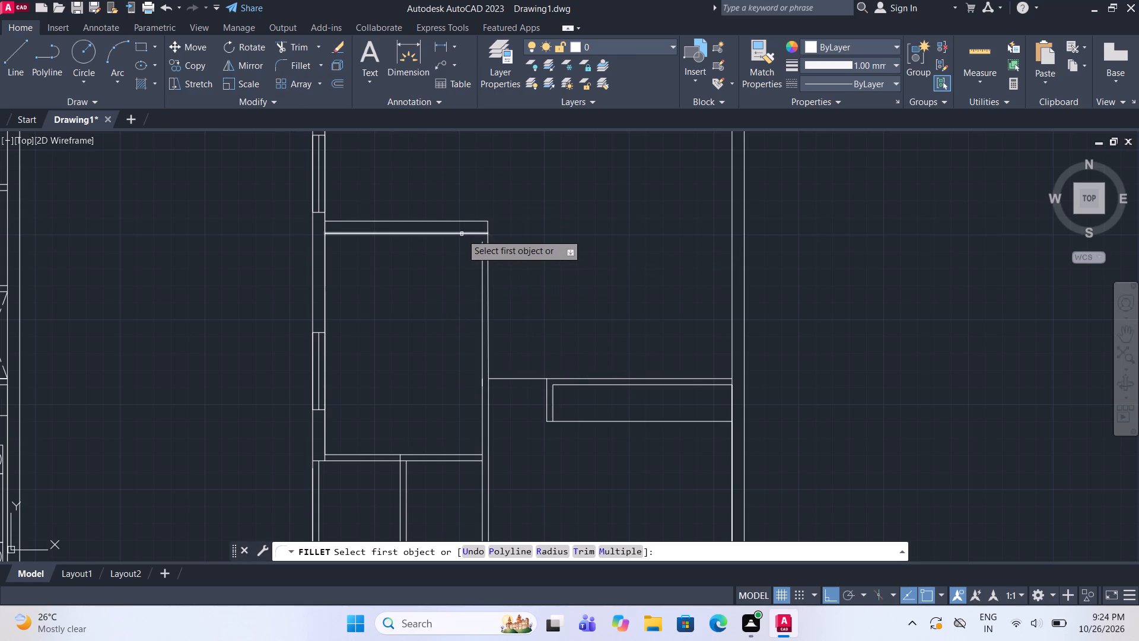
left_click(462, 234)
left_click(483, 265)
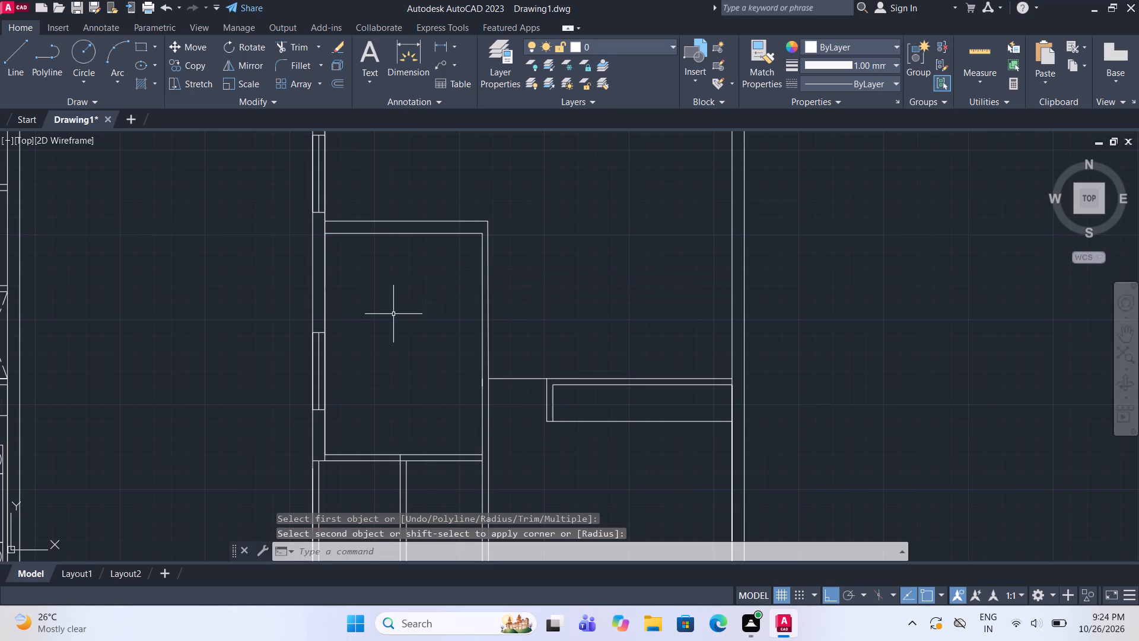
Outline a narrow space above the closet at the right wall: 2' left, 7'4" up, then back to the wall's inner face.
scroll(387, 323, "down", 1)
middle_click_drag(455, 320, 422, 331)
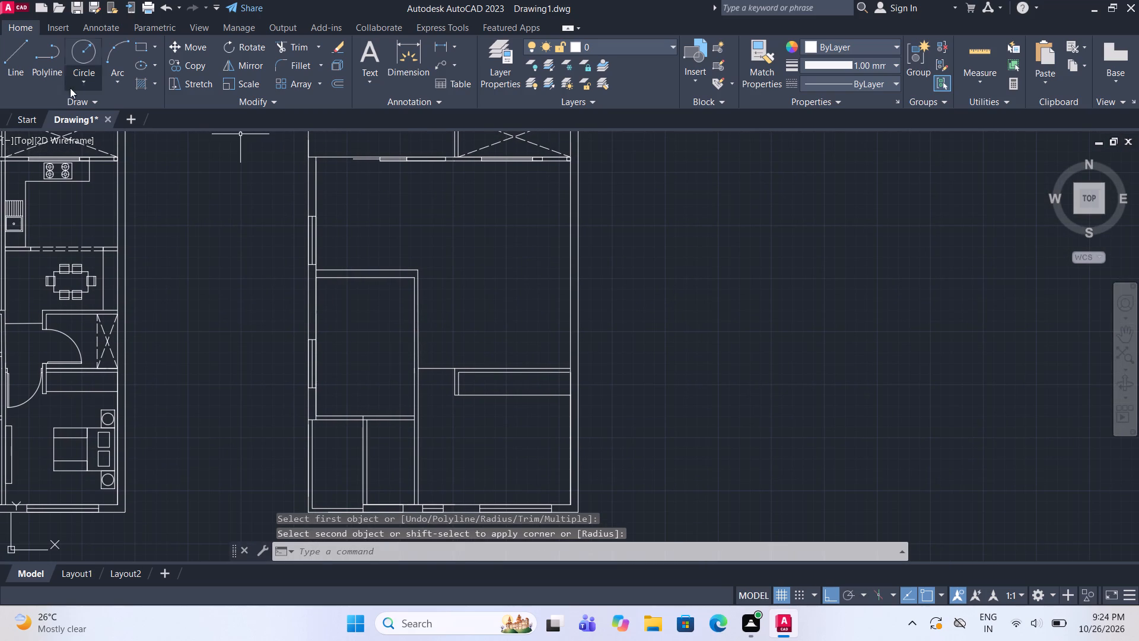
left_click(27, 55)
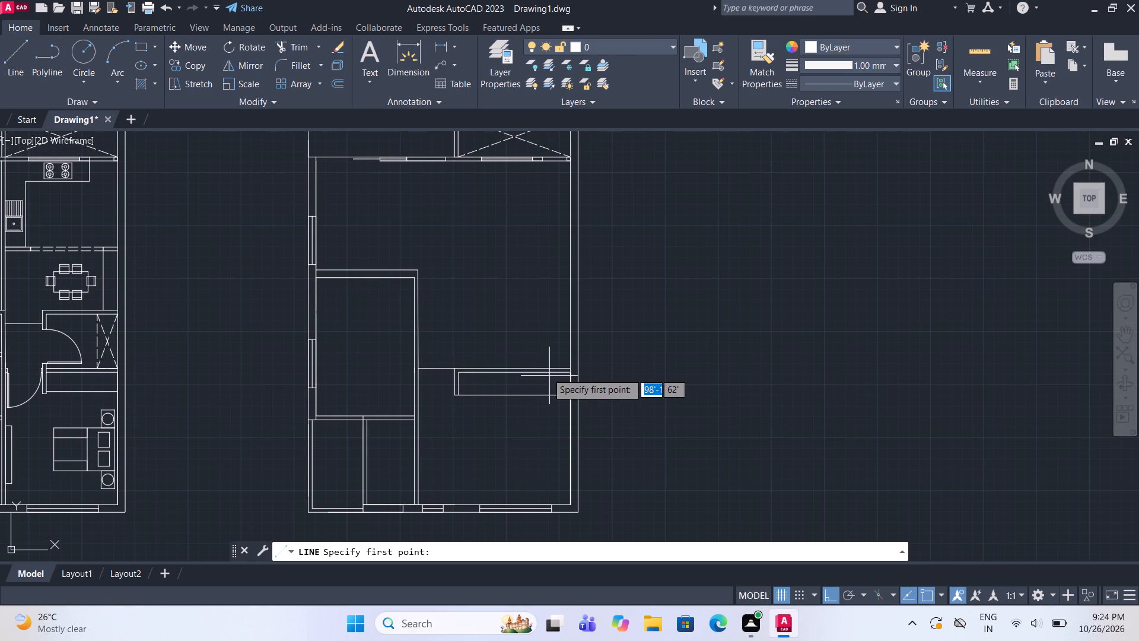
scroll(548, 361, "up", 2)
middle_click_drag(558, 379, 559, 396)
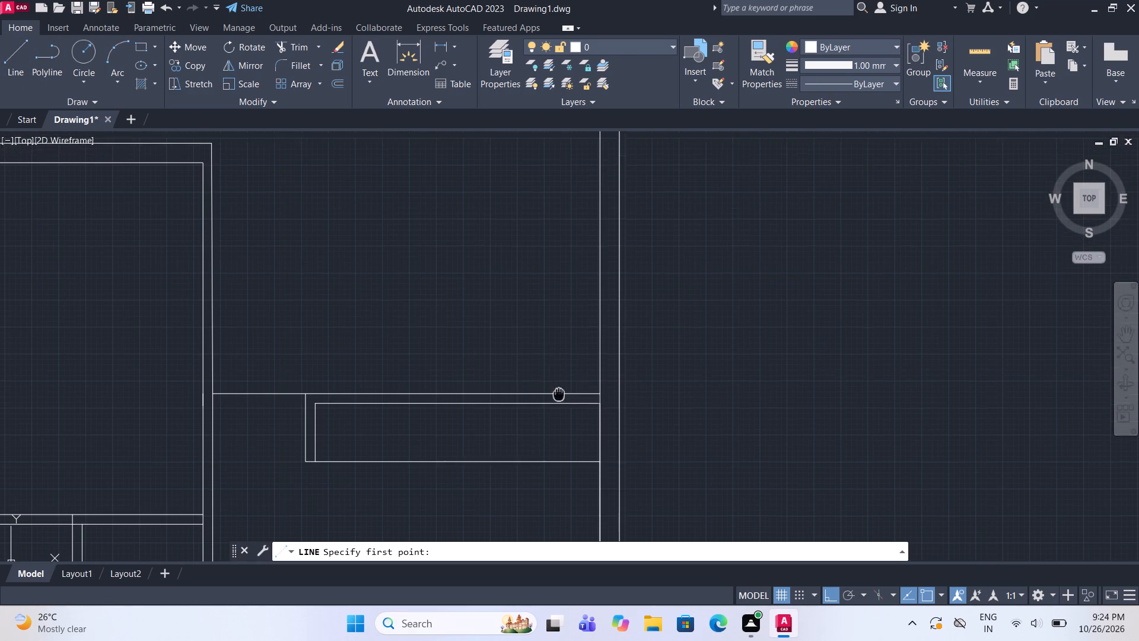
middle_click_drag(559, 396, 560, 420)
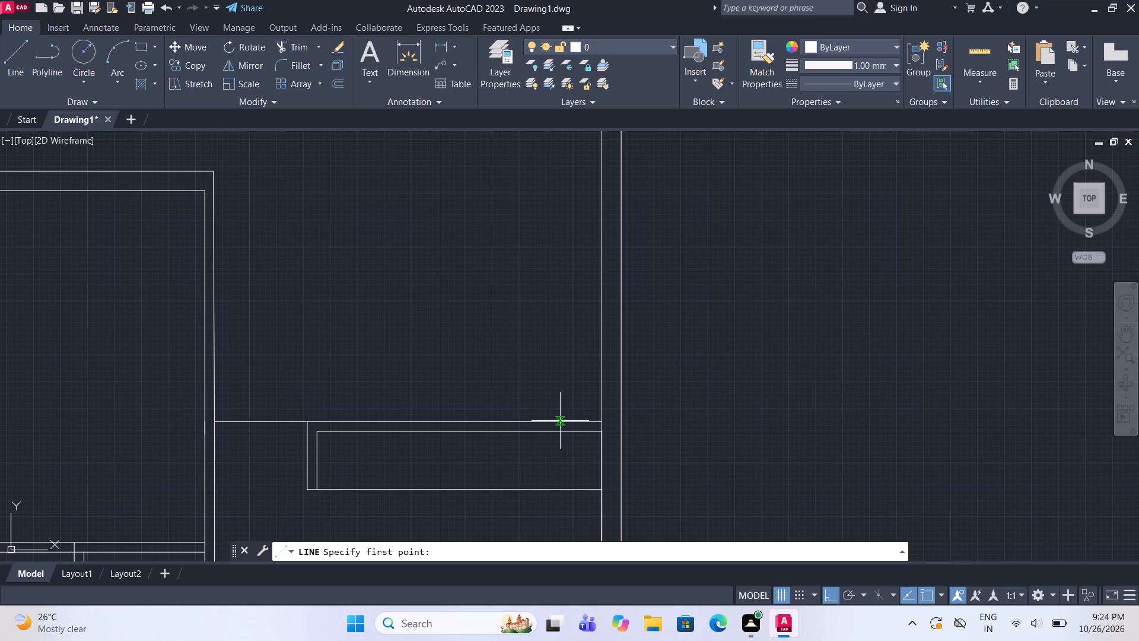
left_click(598, 418)
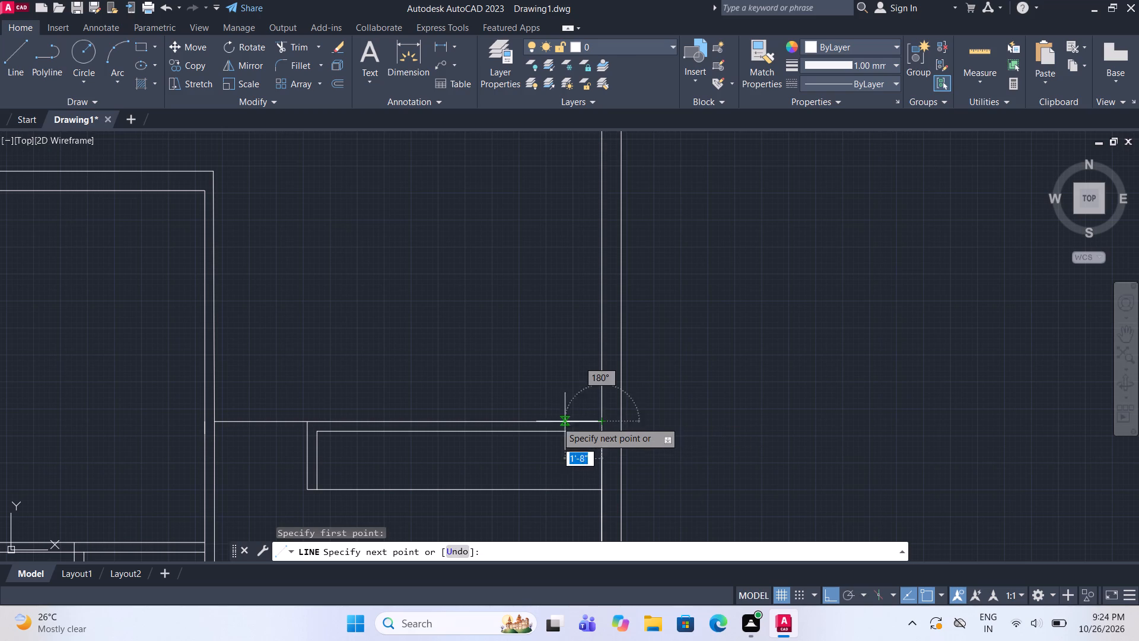
type("2'")
key("Return")
middle_click_drag(506, 267, 522, 334)
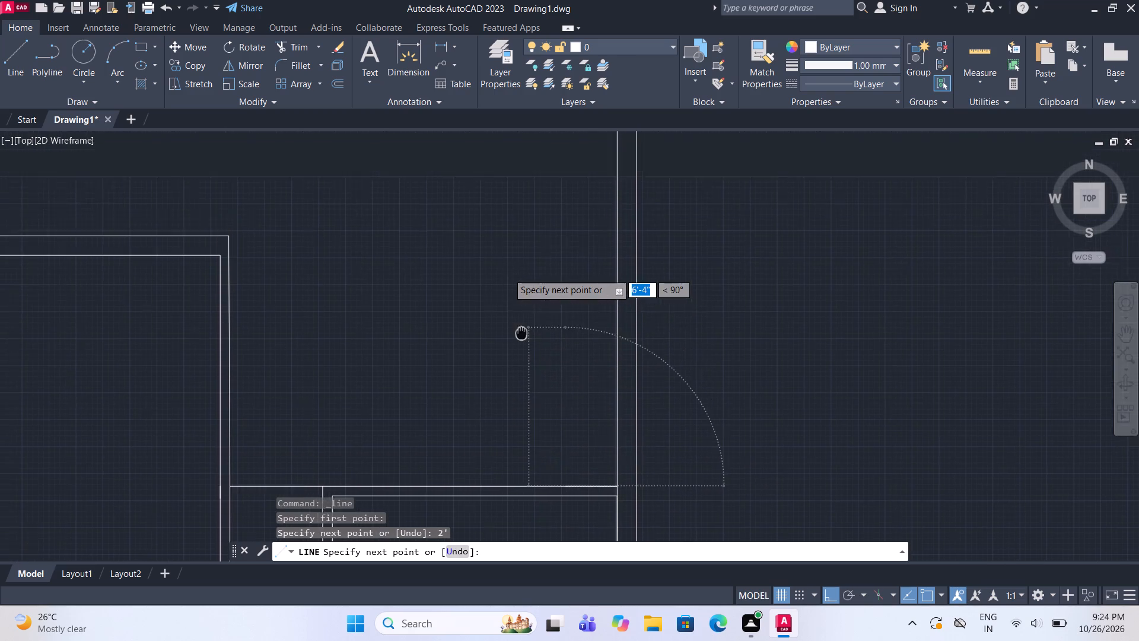
middle_click_drag(522, 334, 529, 362)
key("7")
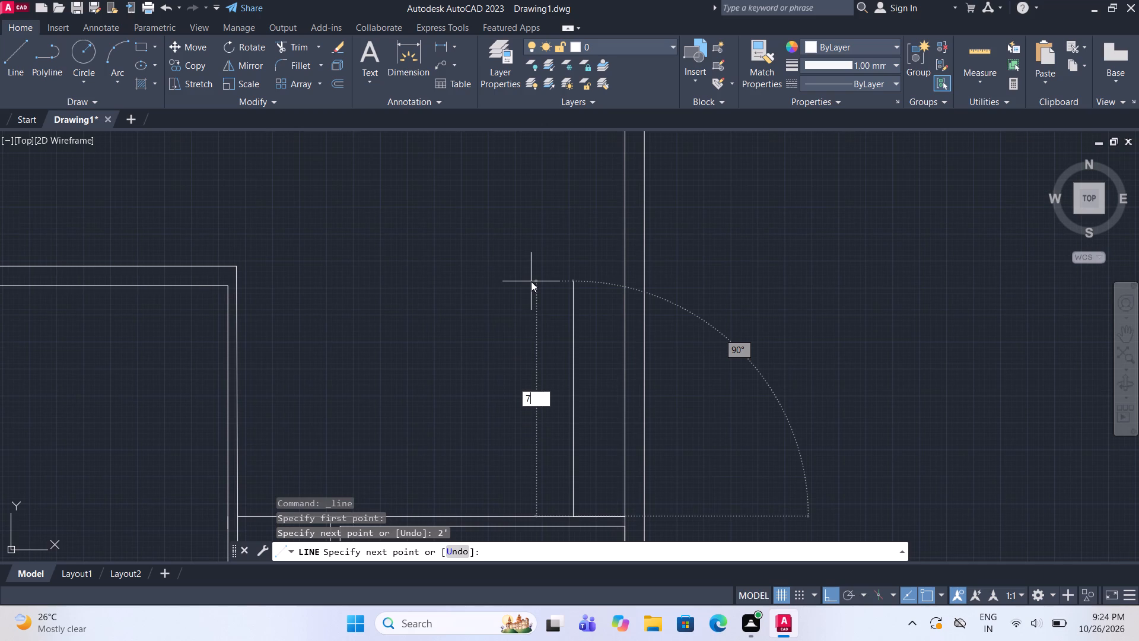
key("apostrophe")
key("4")
key("shift+quotedbl")
key("Return")
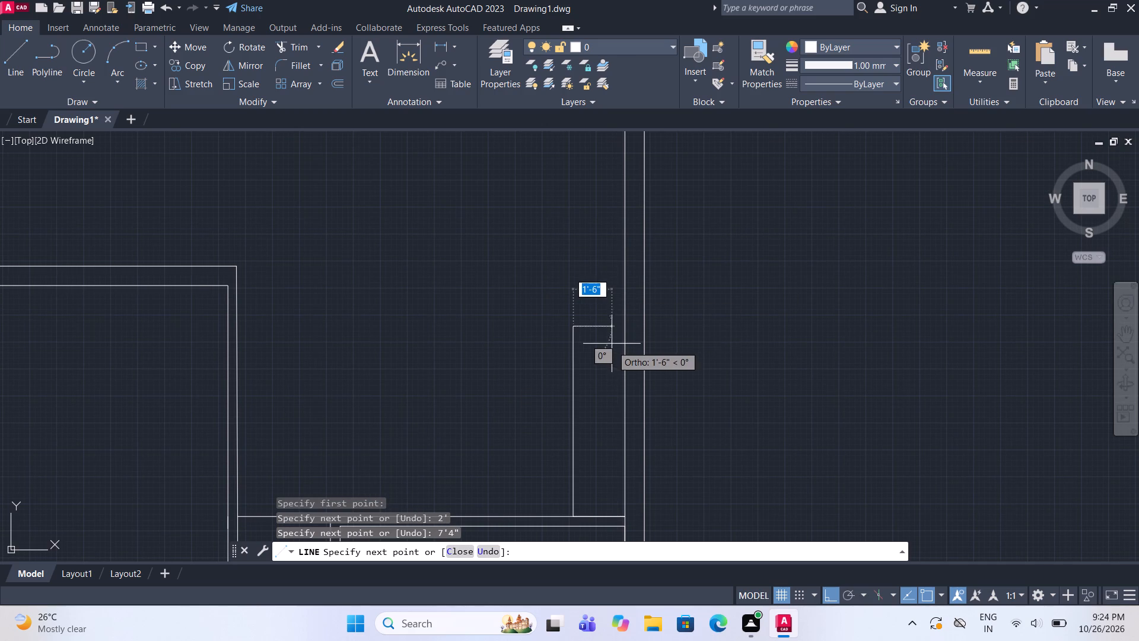
left_click(625, 325)
middle_click_drag(625, 325, 545, 339)
key("Escape")
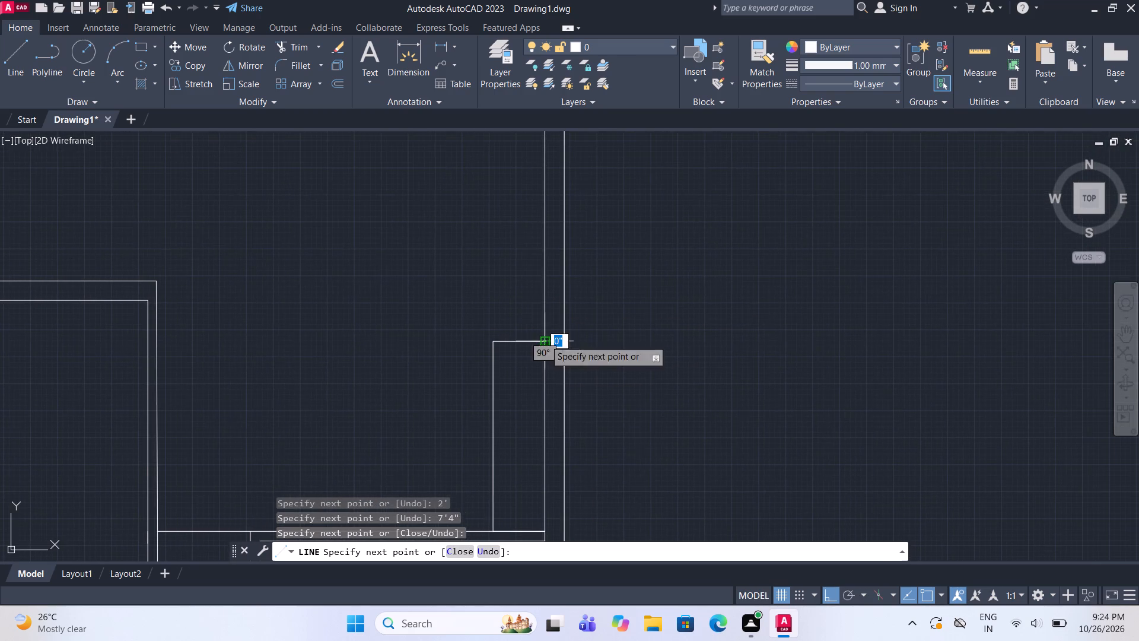
Offset the narrow space's left line 4.5" to the left and its top line 4.5" upward.
scroll(477, 323, "down", 2)
scroll(497, 360, "up", 1)
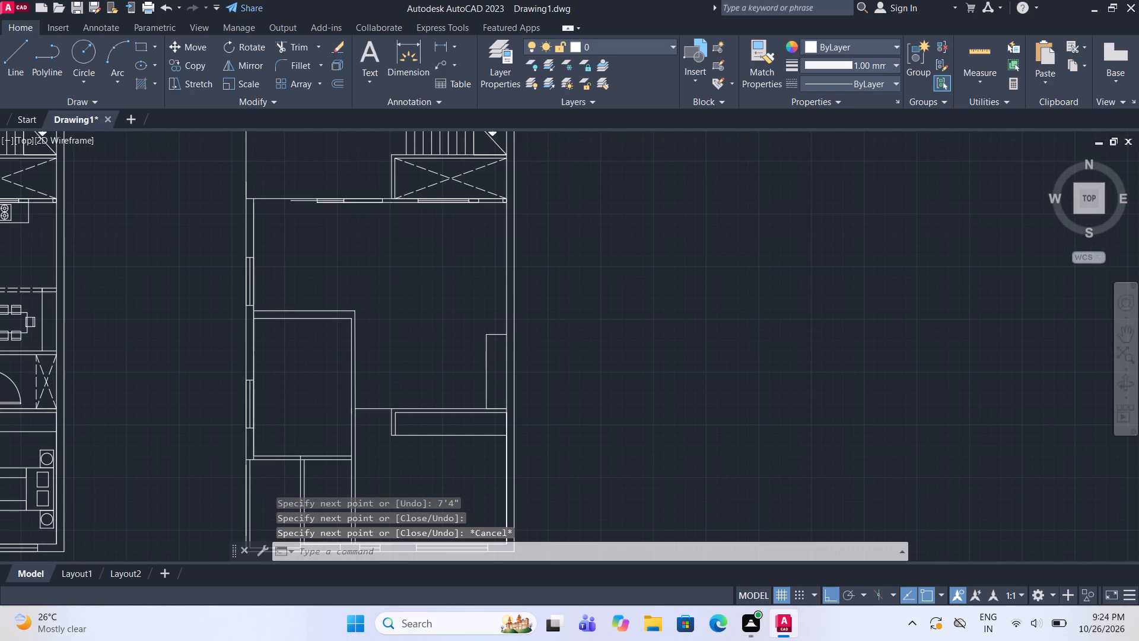
left_click_drag(492, 353, 491, 347)
left_click(464, 289)
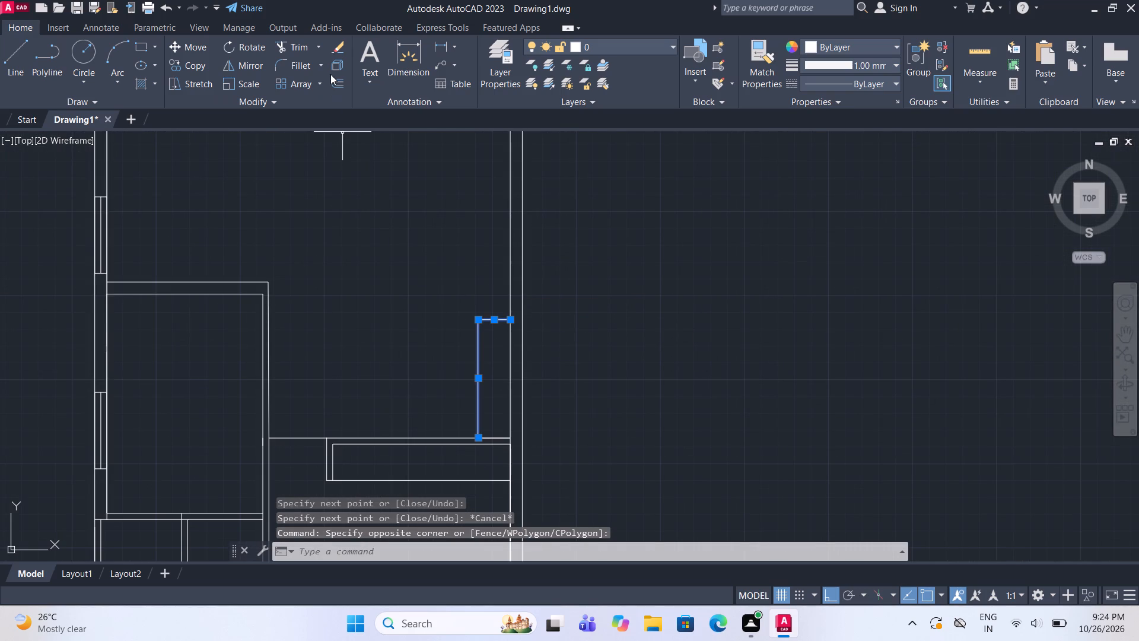
left_click(335, 85)
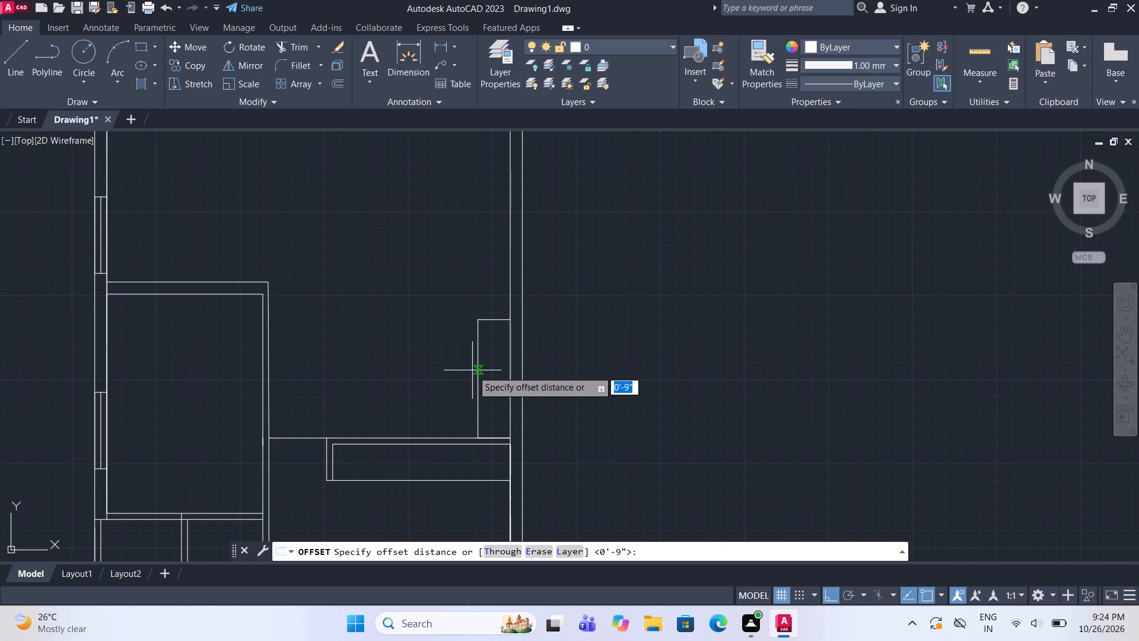
left_click(478, 375)
key("4")
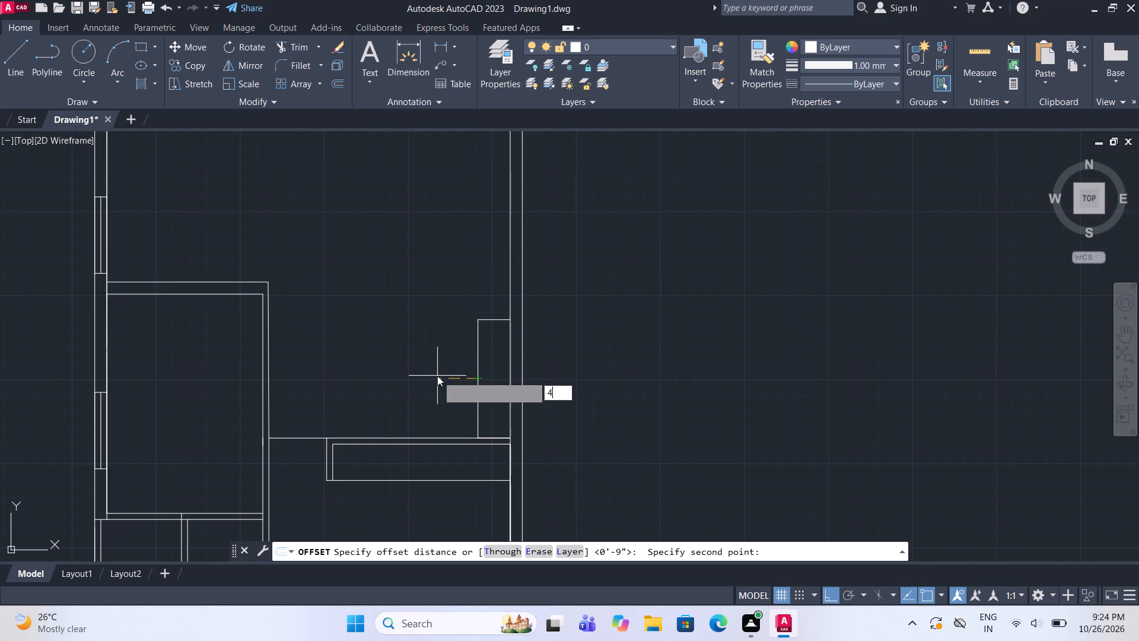
type(".5")
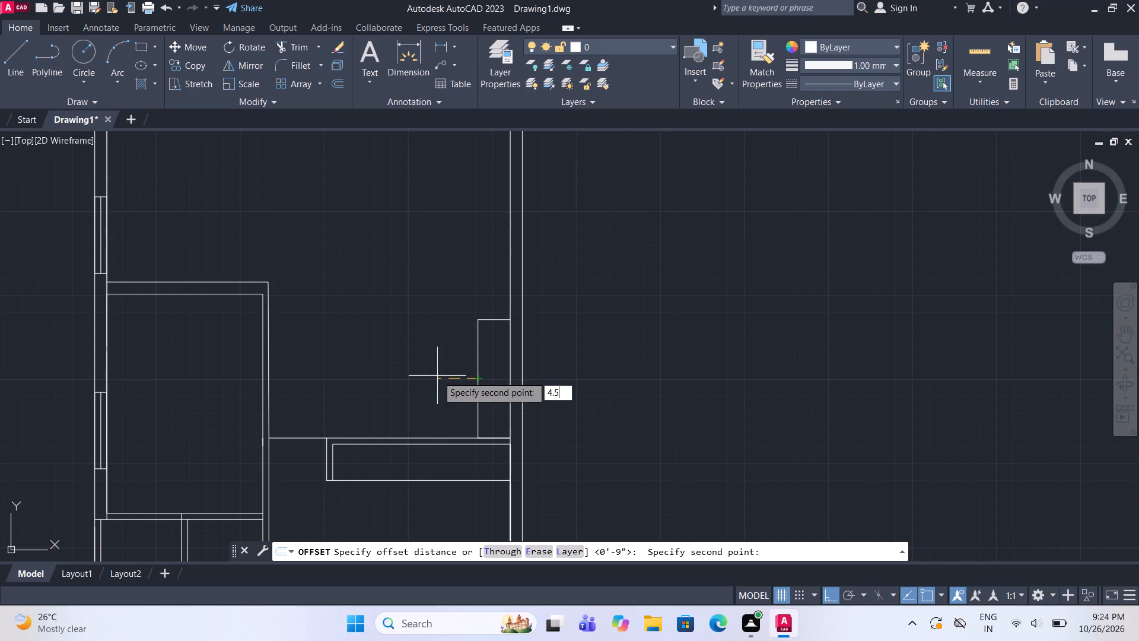
key("shift+quotedbl")
key("Return")
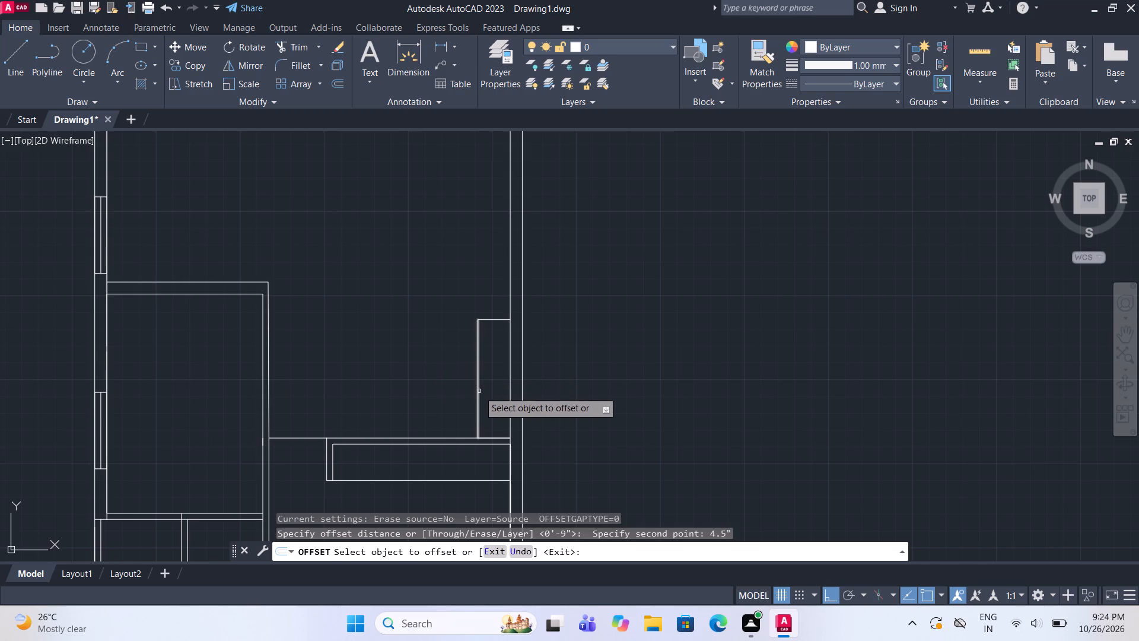
left_click_drag(479, 391, 473, 386)
left_click(460, 372)
left_click_drag(483, 322, 483, 316)
left_click(483, 316)
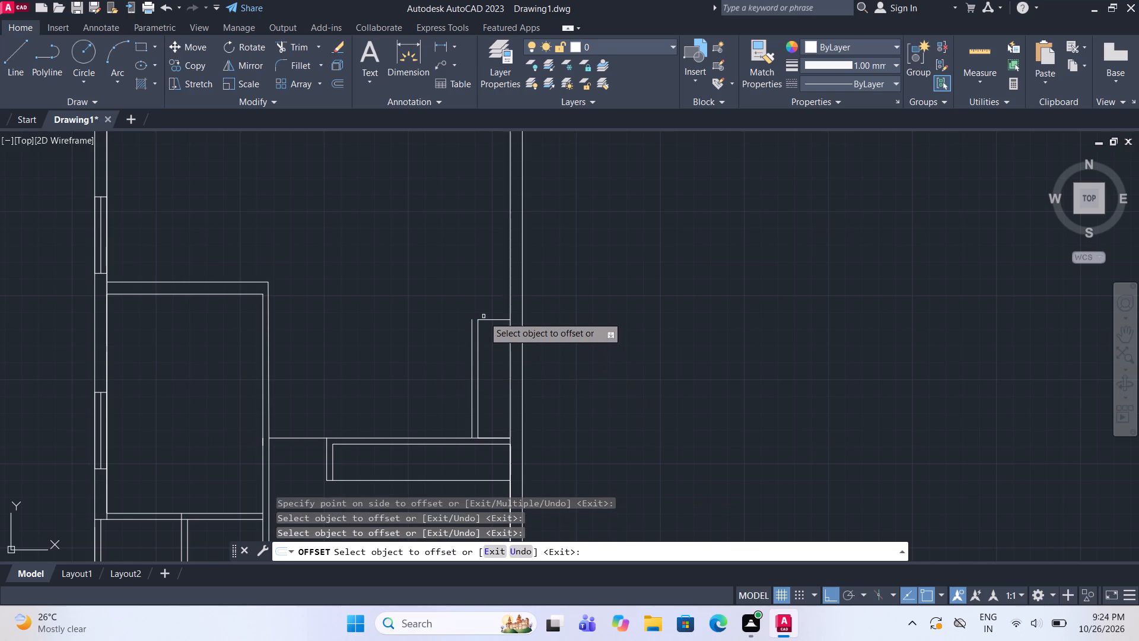
left_click(486, 319)
left_click(486, 303)
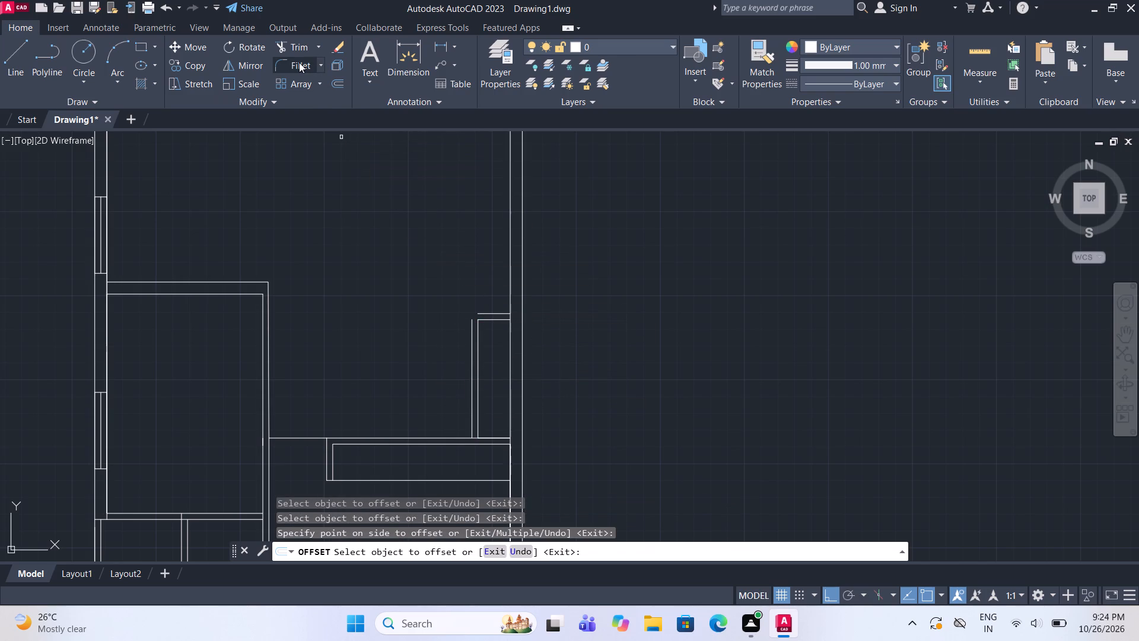
Fillet the two offset lines into a square outer corner at the narrow space's upper left.
left_click(299, 62)
left_click(471, 342)
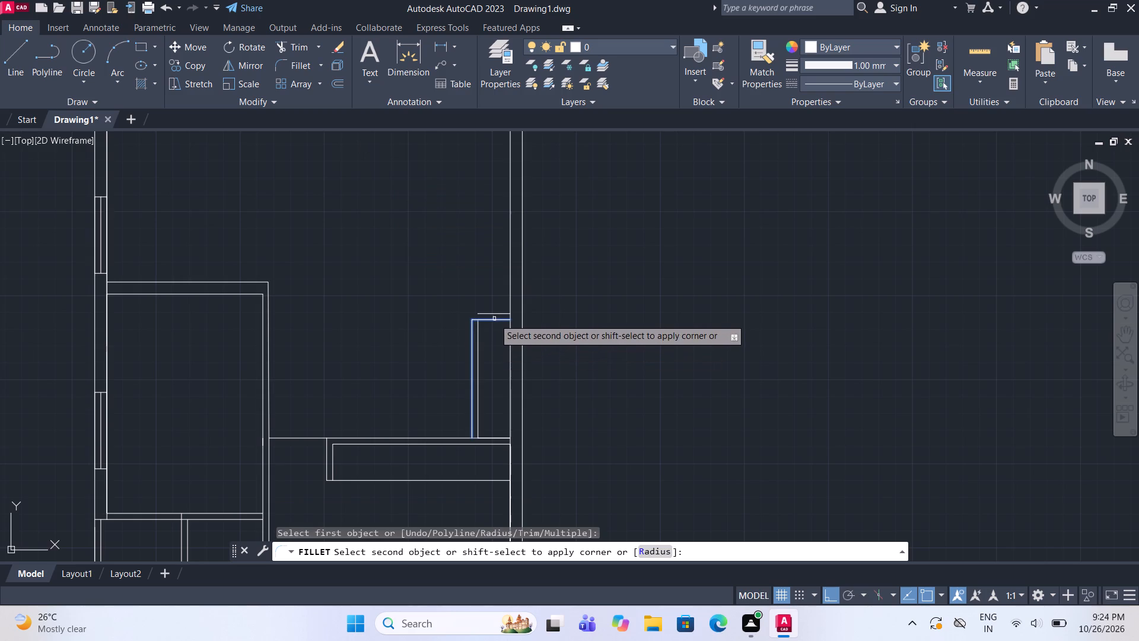
left_click(494, 315)
Outline an adjoining space from the narrow space's outer lower-left corner: 4'7" left, 7'4" up, then right to its outer wall line.
left_click(11, 61)
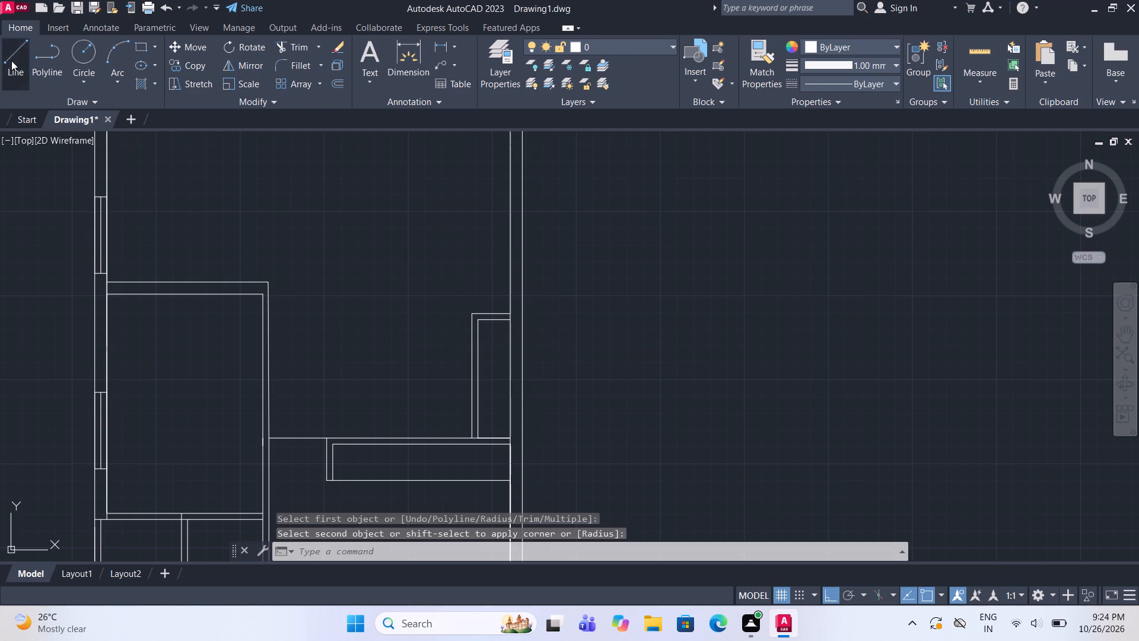
left_click(472, 440)
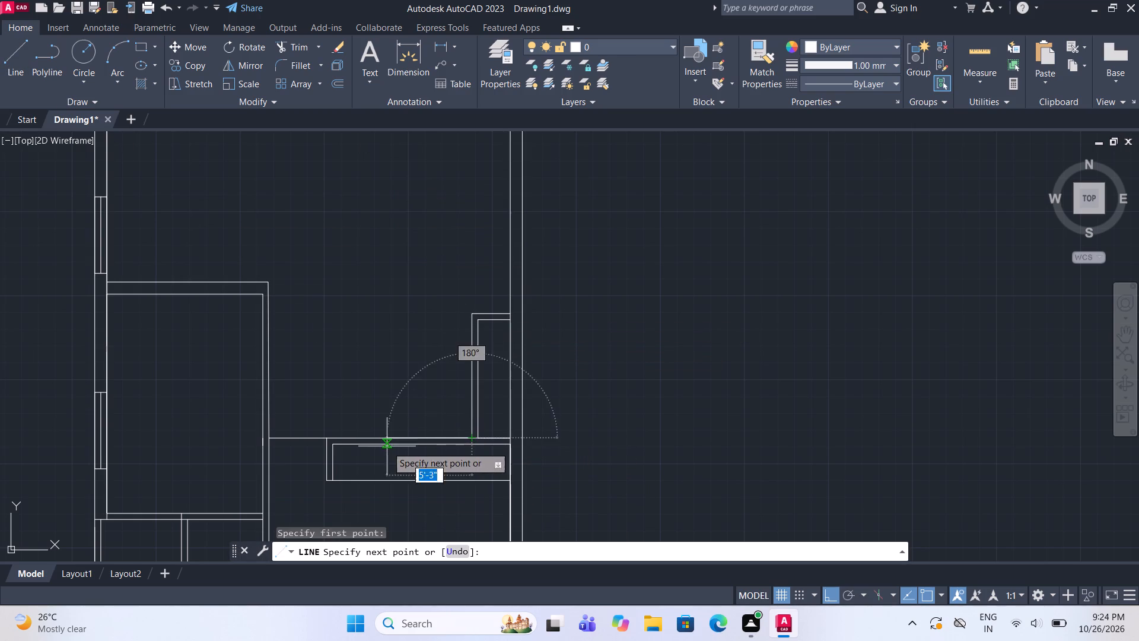
type("4'7\"")
key("Return")
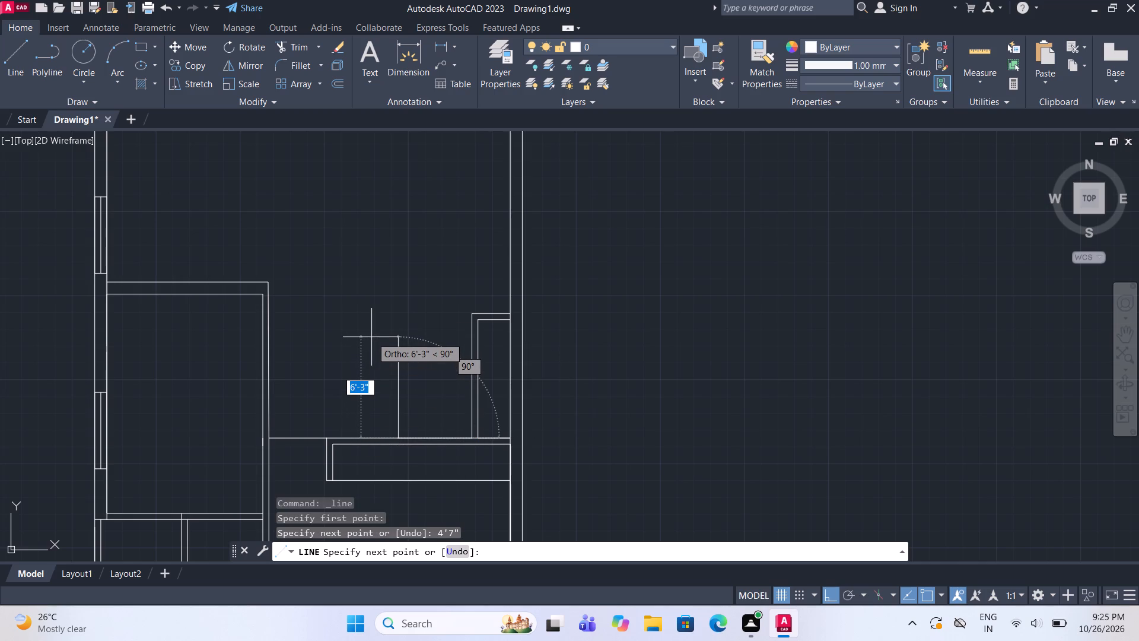
key("7")
key("apostrophe")
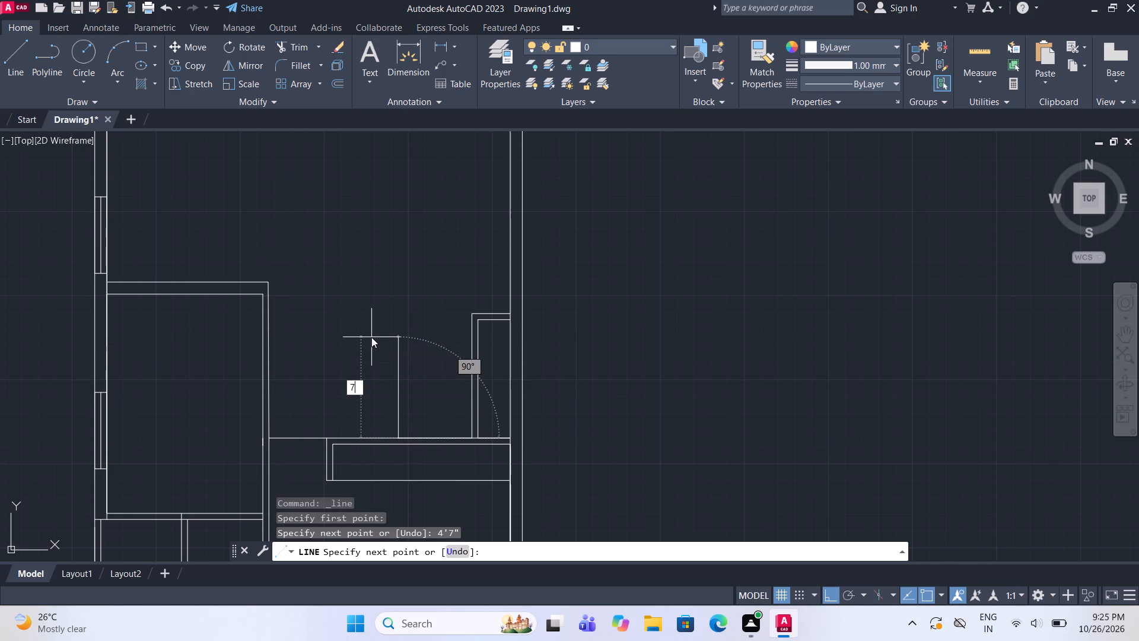
type("4\"")
key("Return")
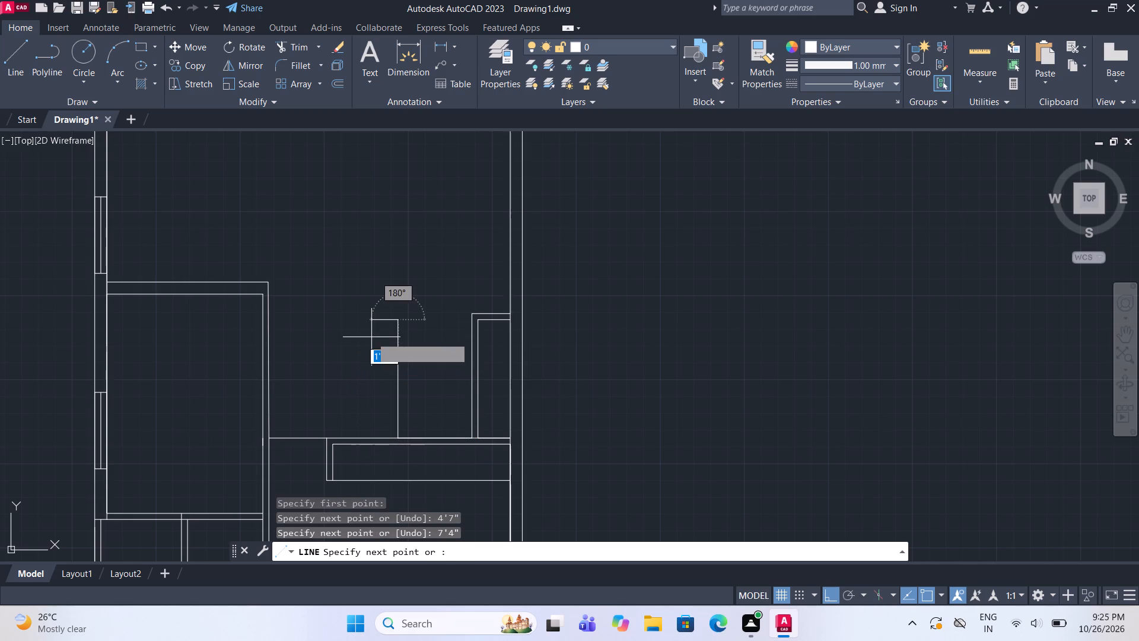
scroll(487, 313, "up", 1)
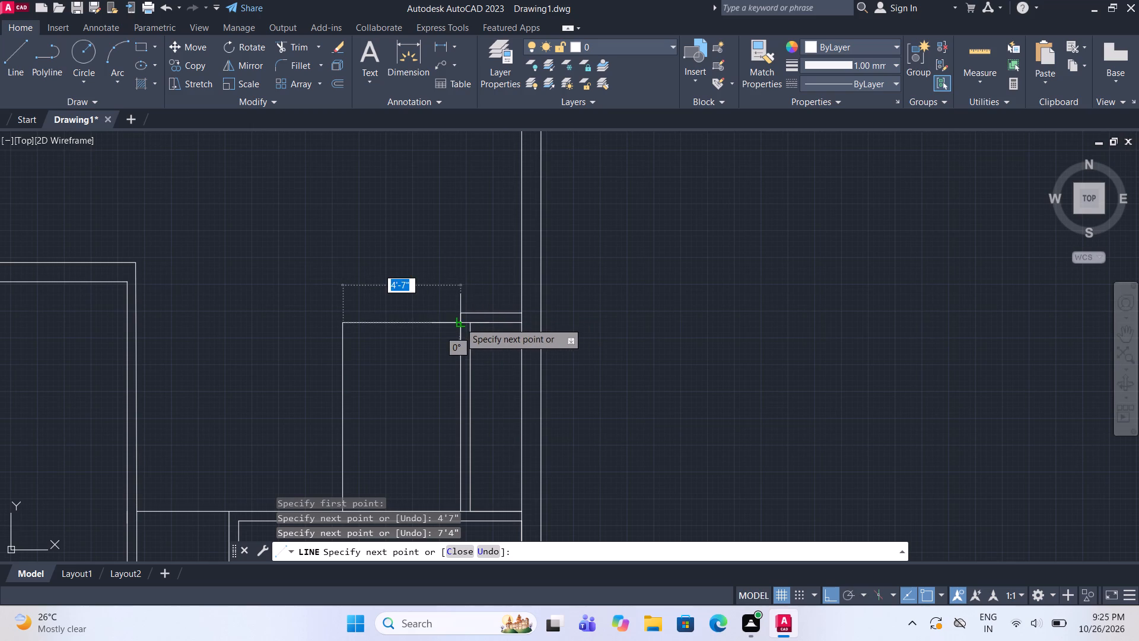
left_click(460, 322)
middle_click_drag(502, 293, 514, 291)
key("Escape")
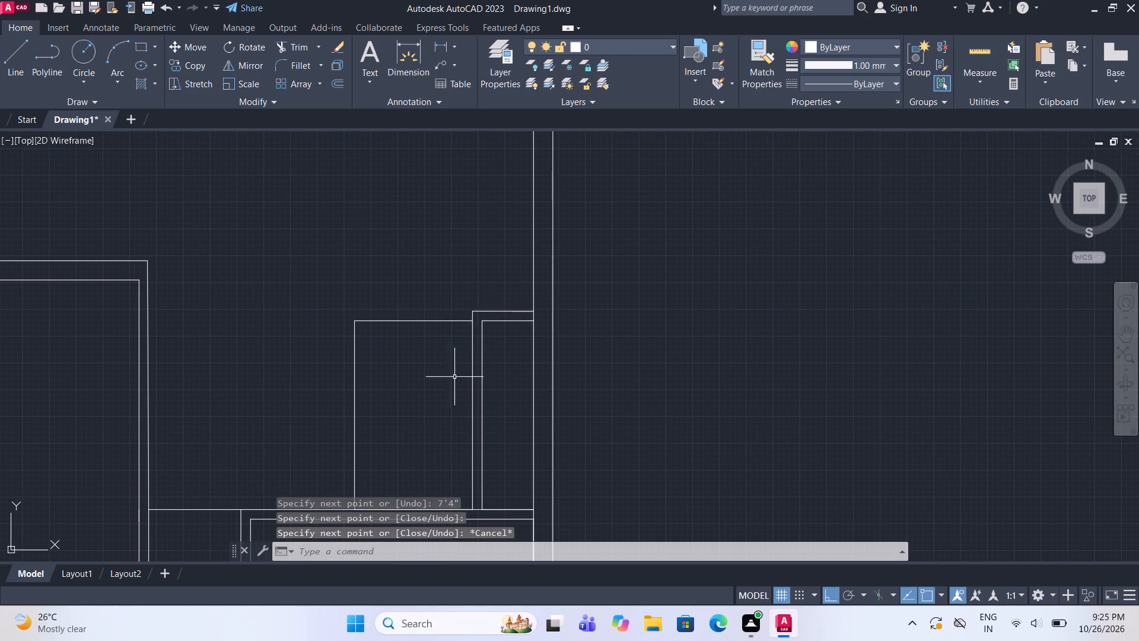
Offset the adjoining space's top line 4.5" upward and its left line 4.5" to the left.
left_click(416, 380)
left_click(355, 290)
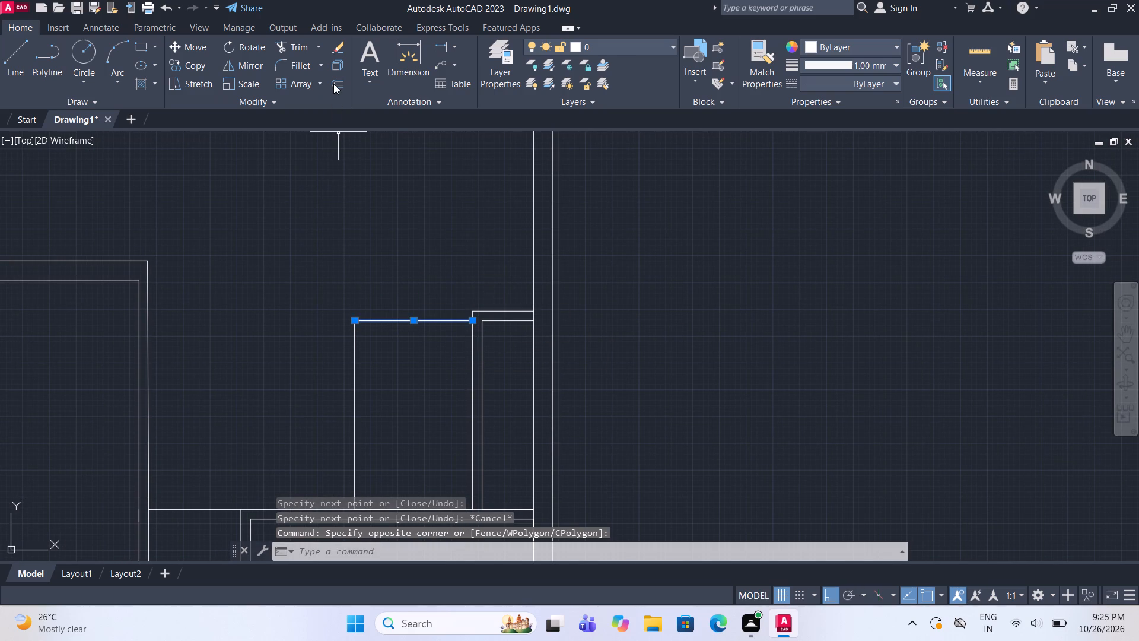
left_click(333, 84)
left_click(402, 319)
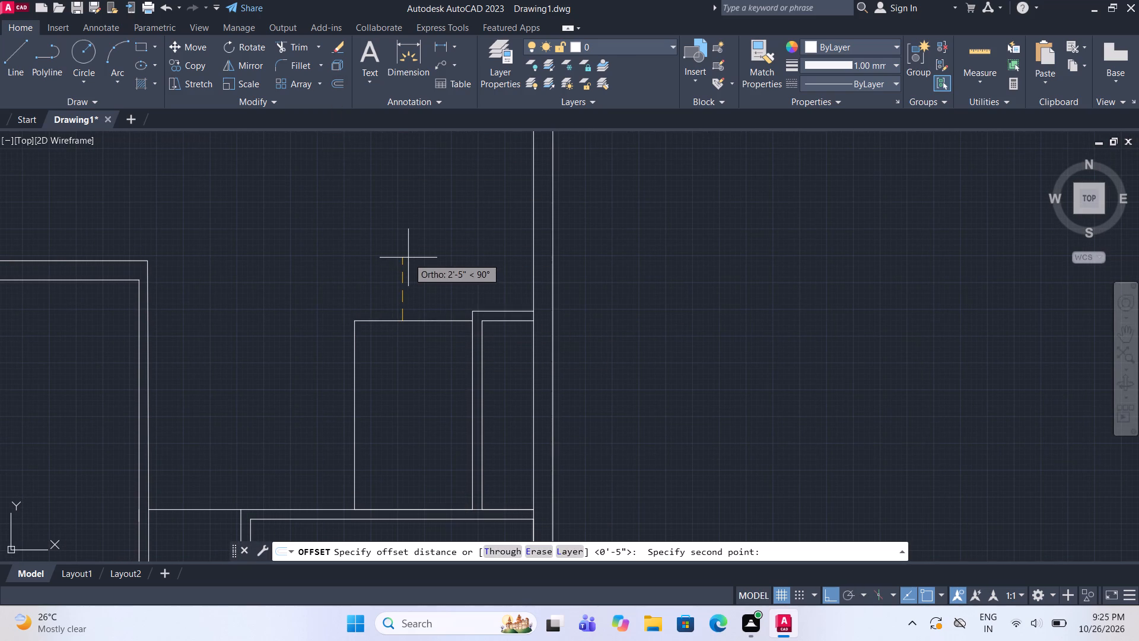
key("4")
type(".5\"")
key("Return")
left_click(409, 246)
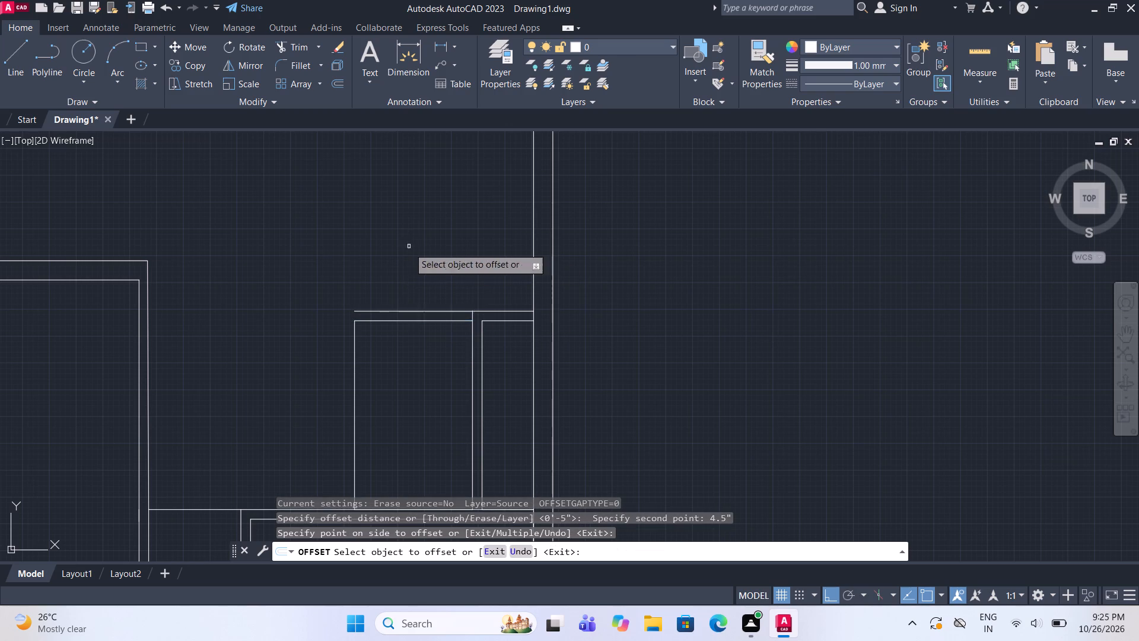
left_click(354, 368)
left_click(322, 354)
Fillet the adjoining space's offset lines into a square outer corner at its upper left.
left_click(295, 66)
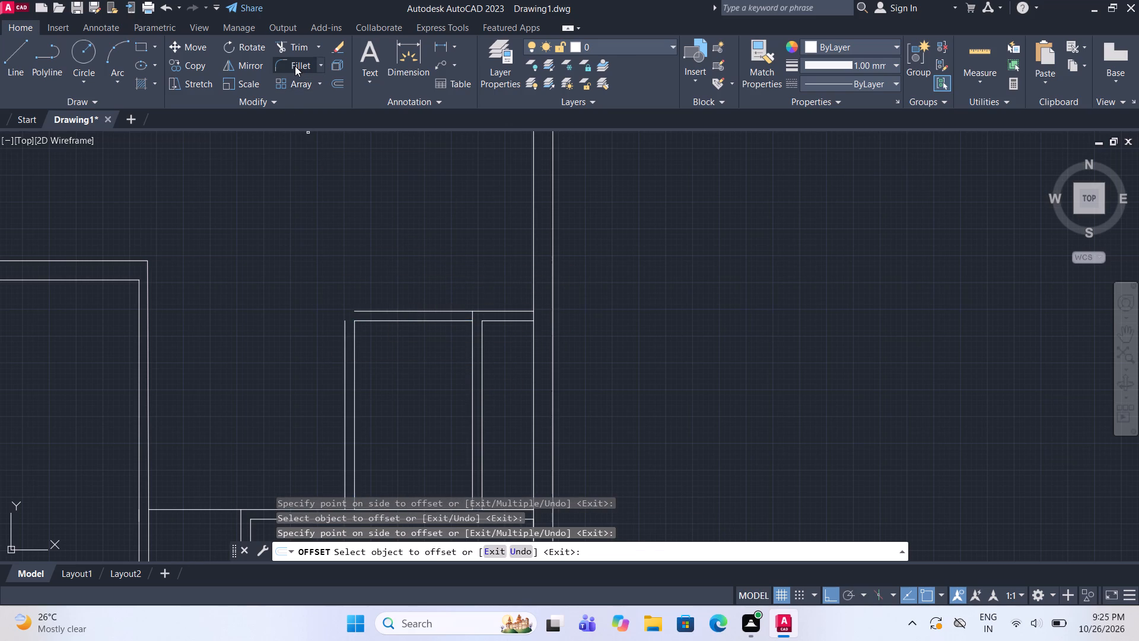
left_click(343, 380)
left_click(366, 310)
scroll(416, 302, "down", 2)
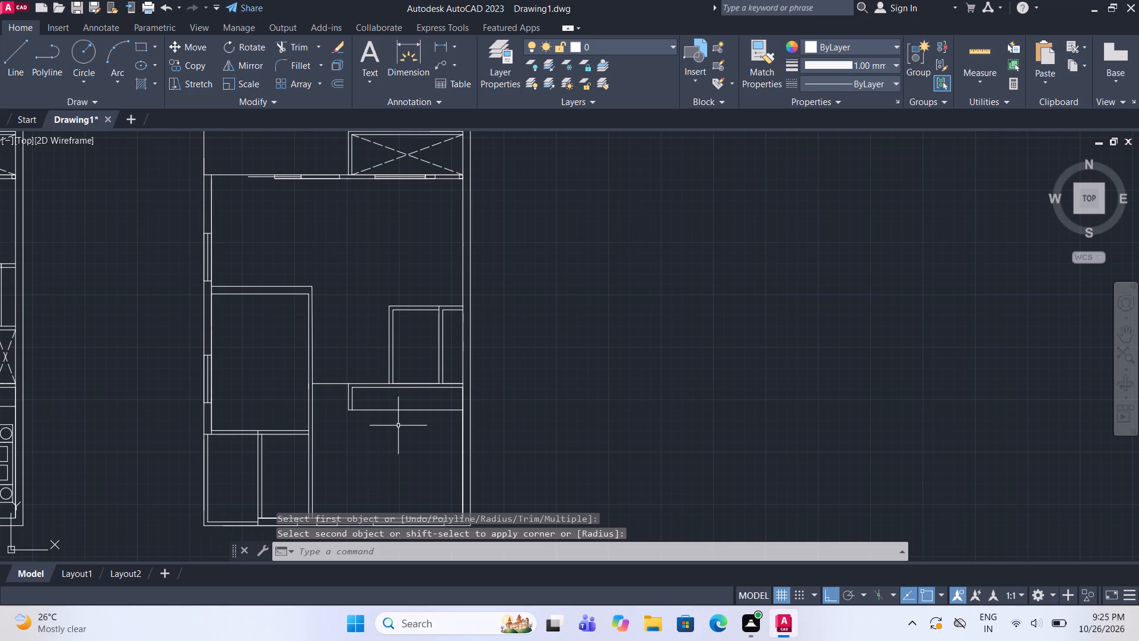
Draw a line from the small right-hand rooms' outer upper-left corner 3'7" left, continuing down to the bottom wall's inner line.
middle_click_drag(446, 423, 476, 431)
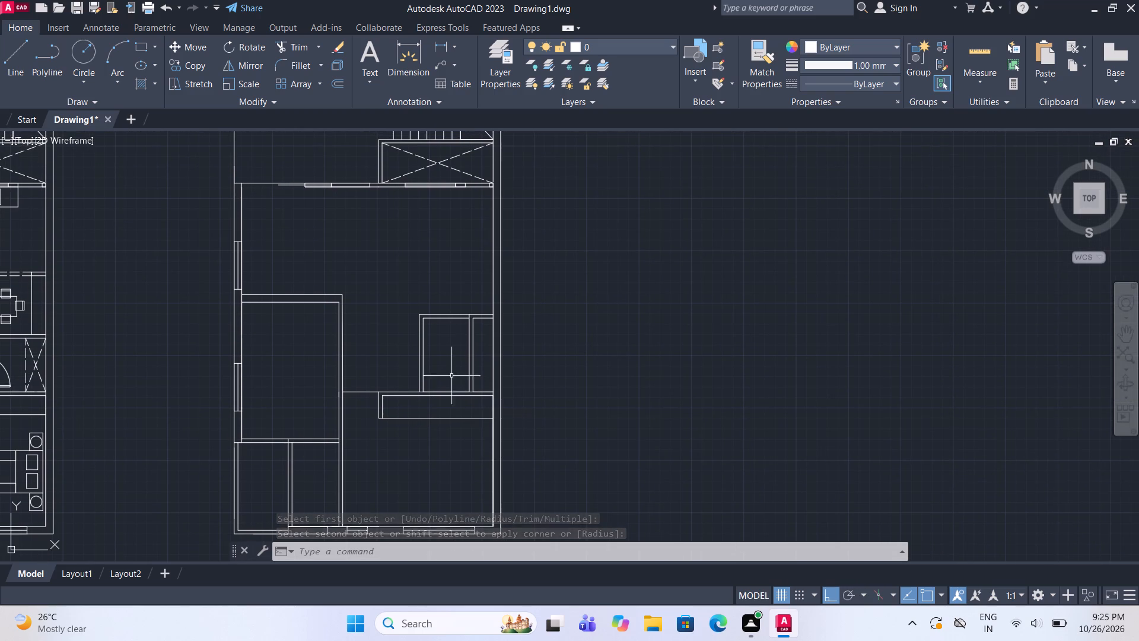
scroll(431, 303, "up", 1)
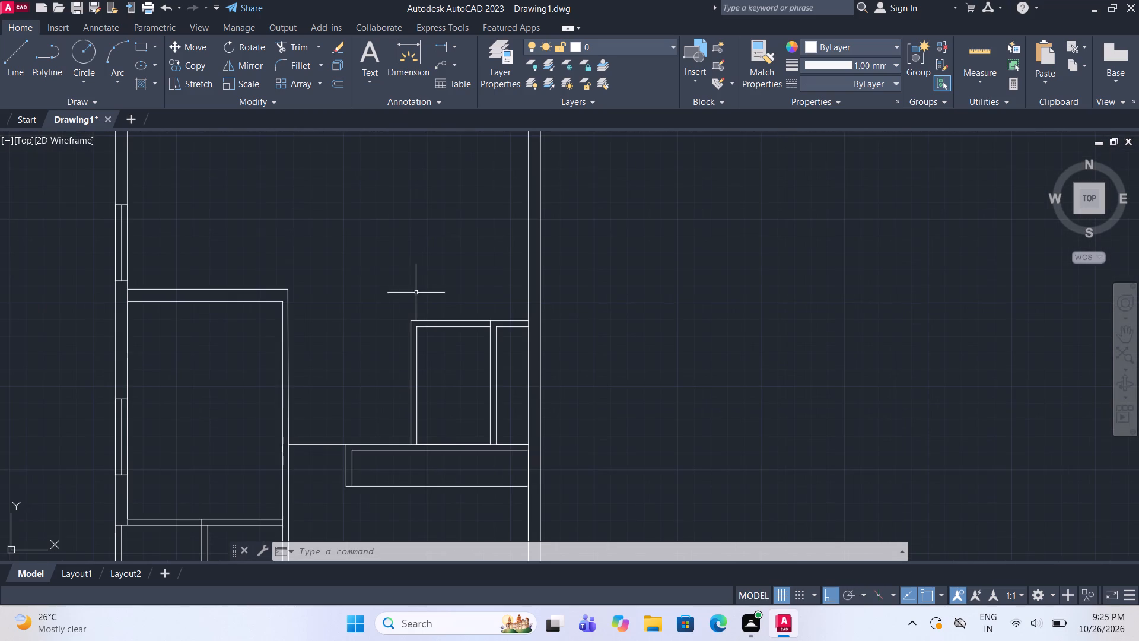
left_click(12, 66)
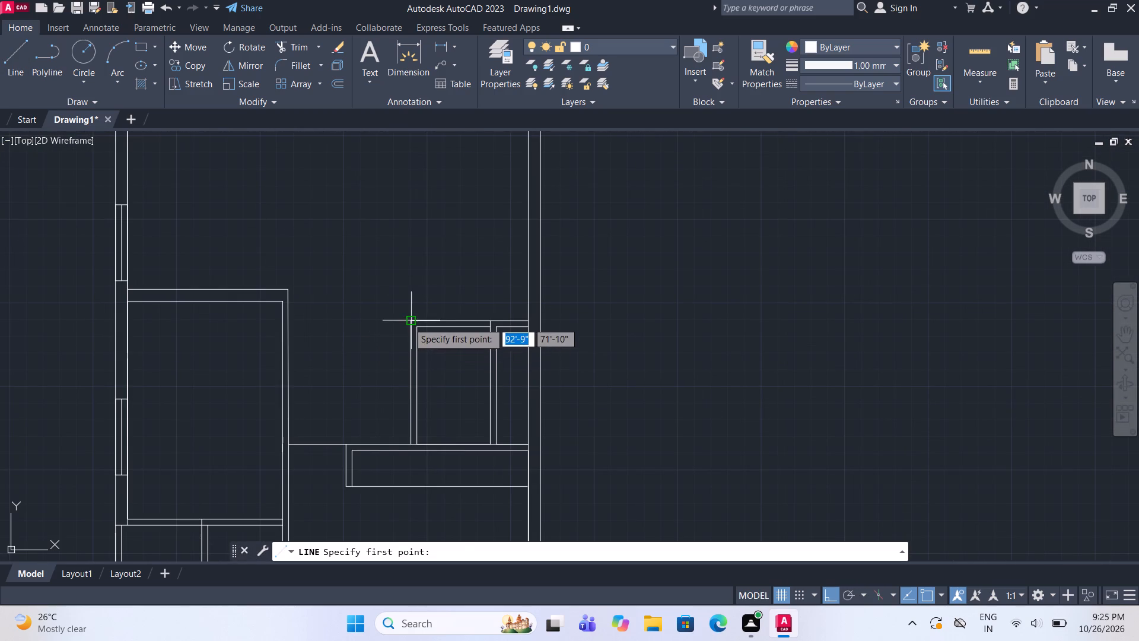
left_click(408, 322)
key("3")
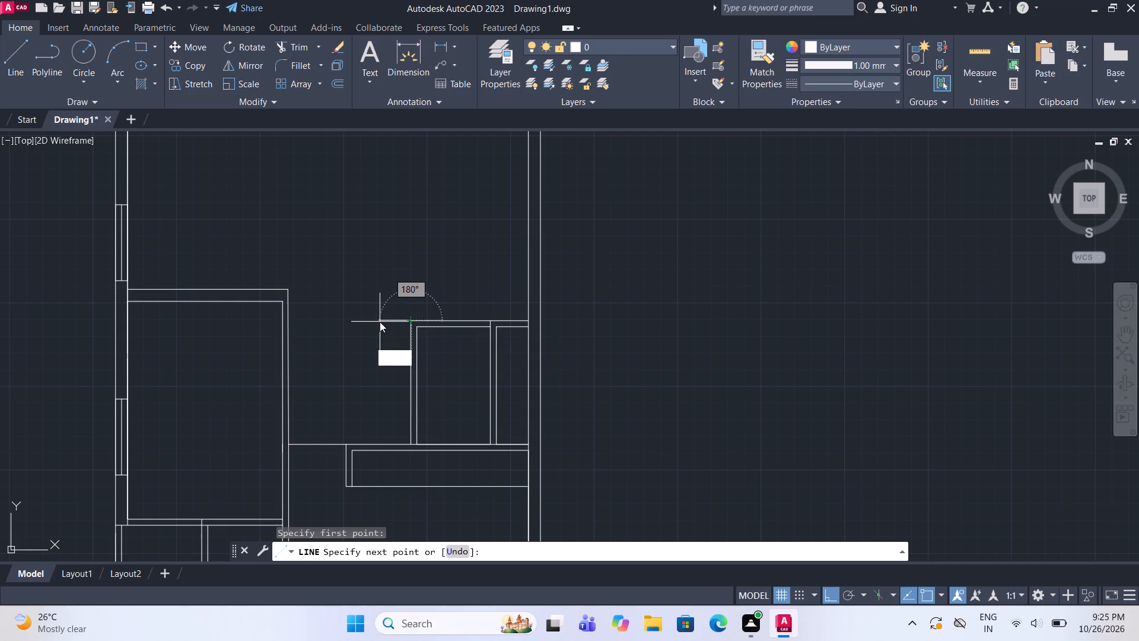
type("'7\"")
key("Return")
middle_click_drag(362, 423, 366, 385)
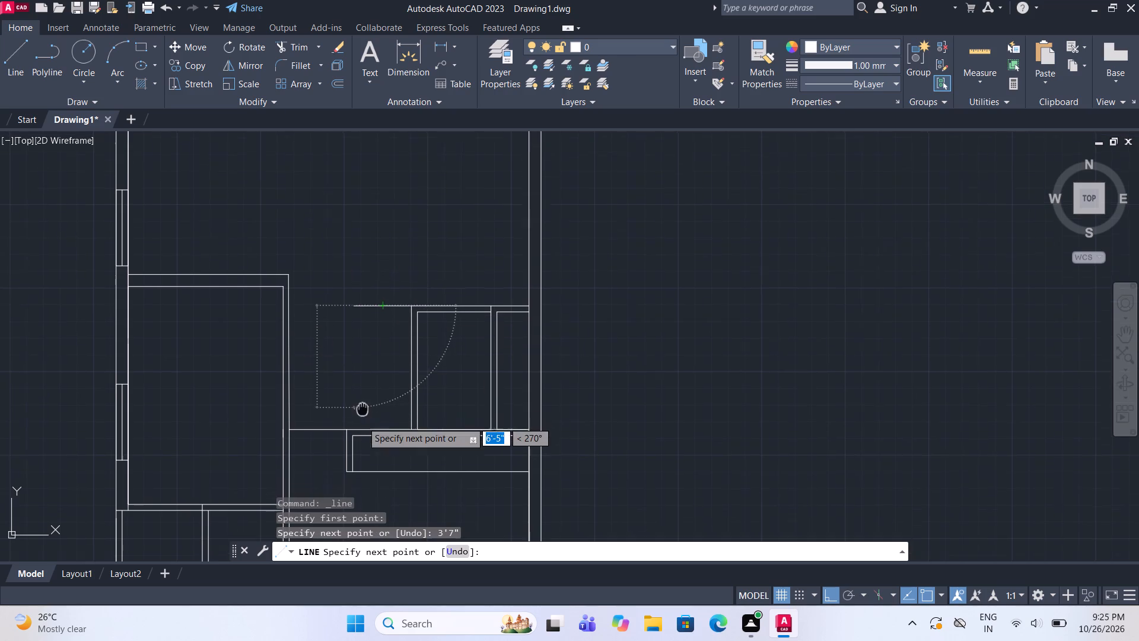
middle_click_drag(366, 385, 394, 284)
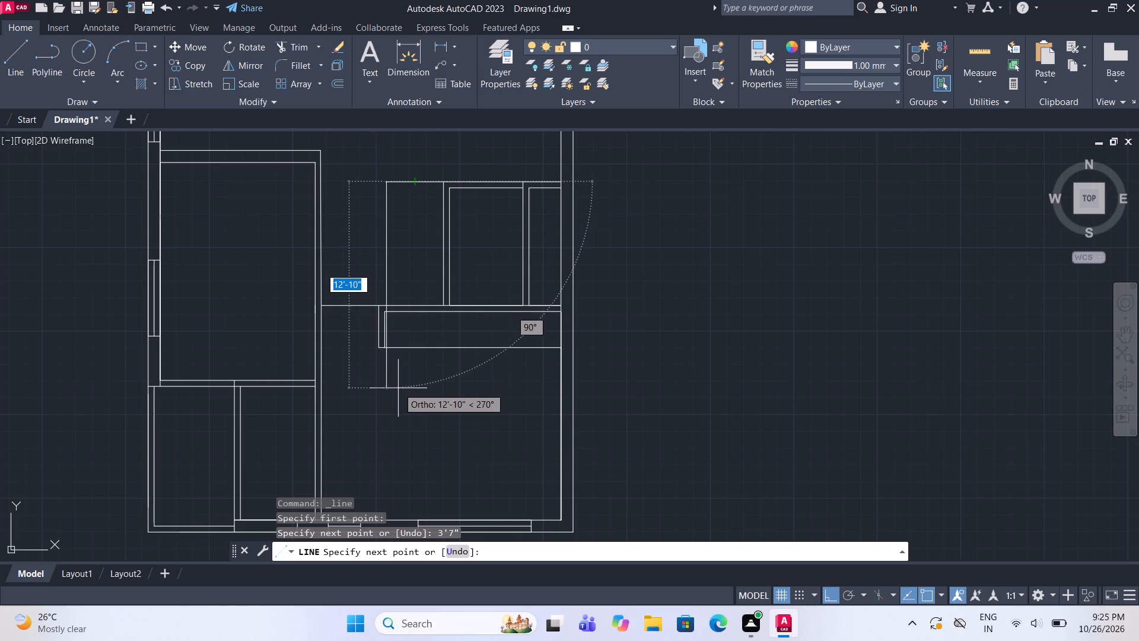
middle_click_drag(404, 470, 406, 448)
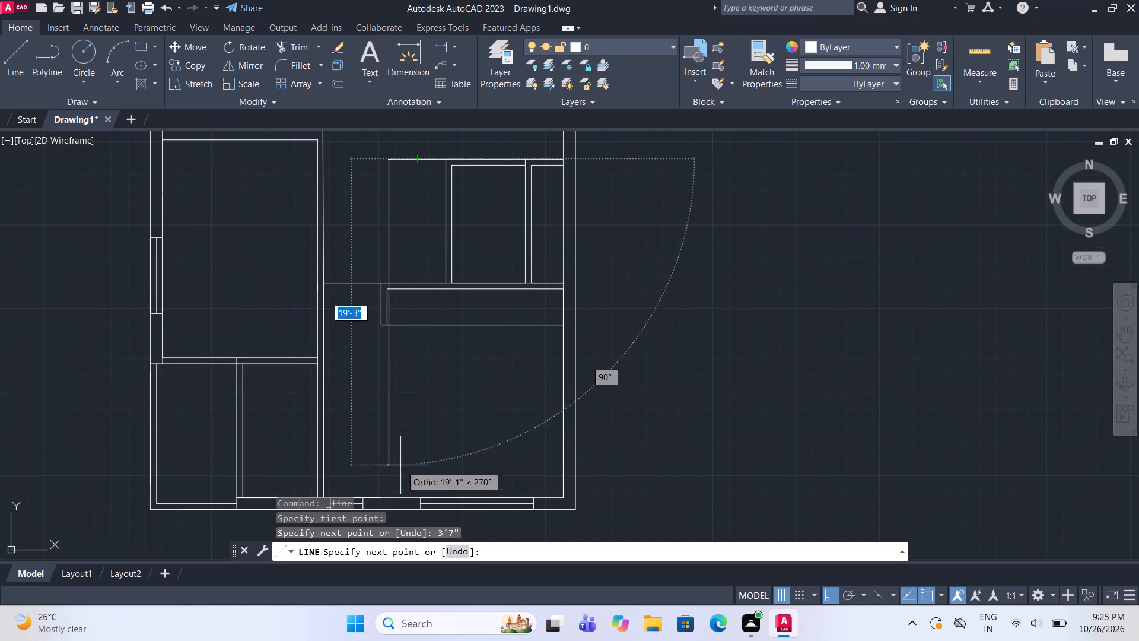
left_click(390, 495)
key("Escape")
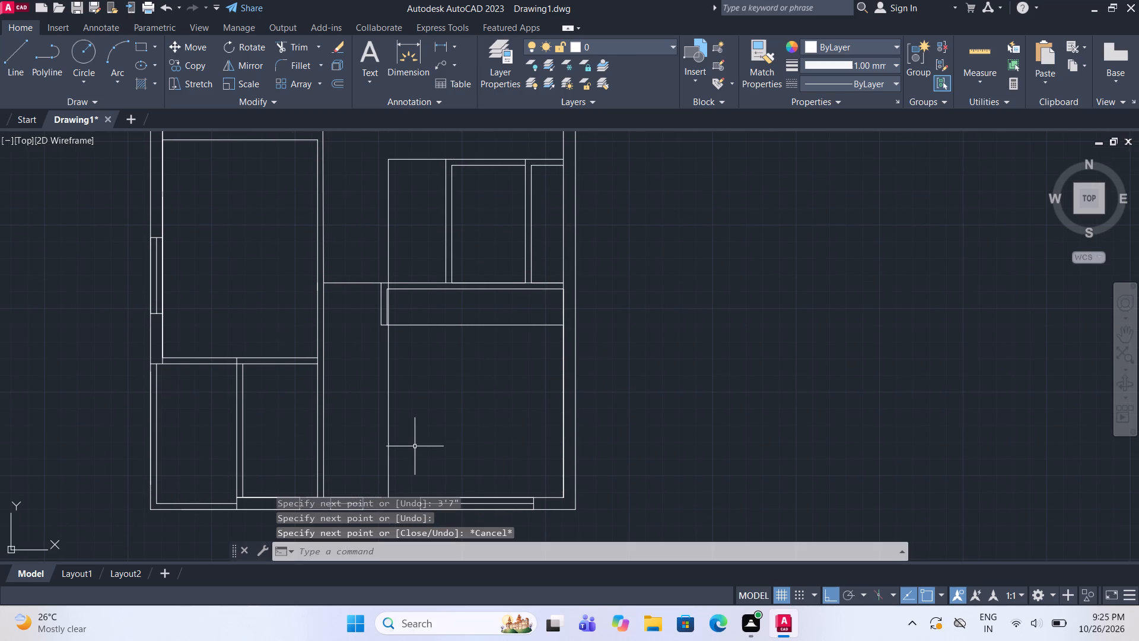
Offset the new long vertical line 4.5" to the left and the new 3'7" top line 4.5" downward.
left_click_drag(409, 241, 399, 227)
left_click(370, 199)
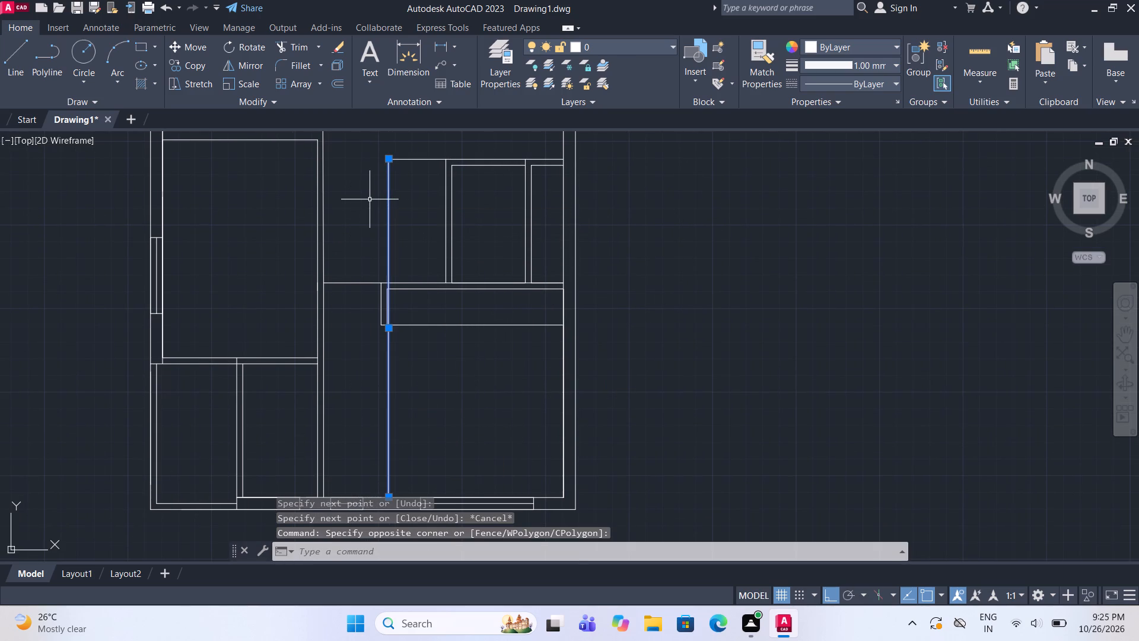
left_click(331, 85)
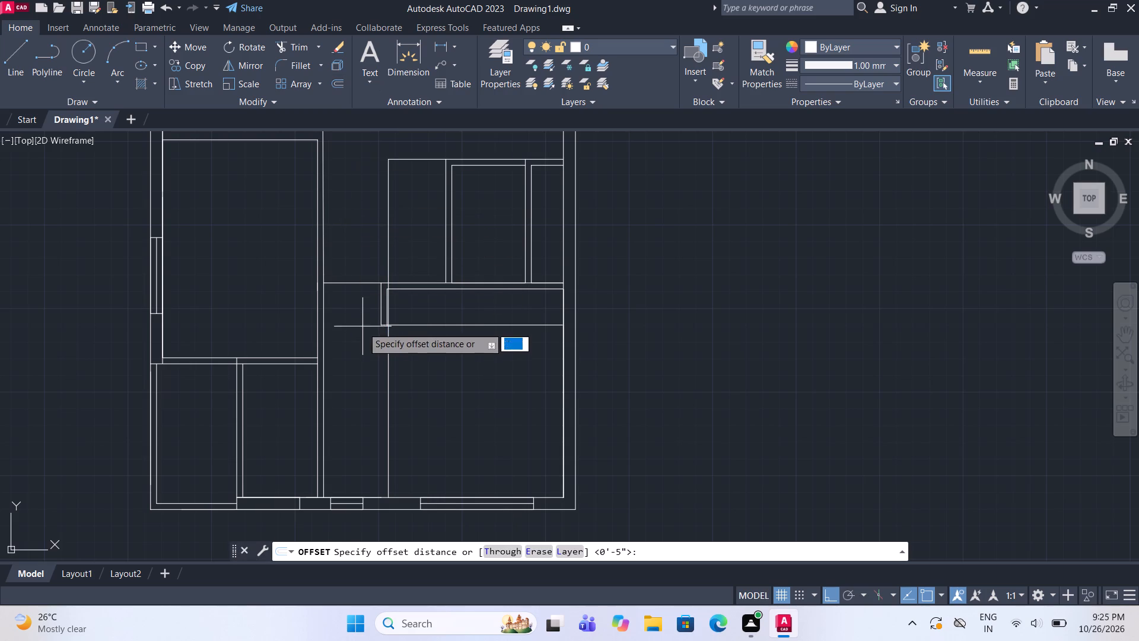
left_click(386, 366)
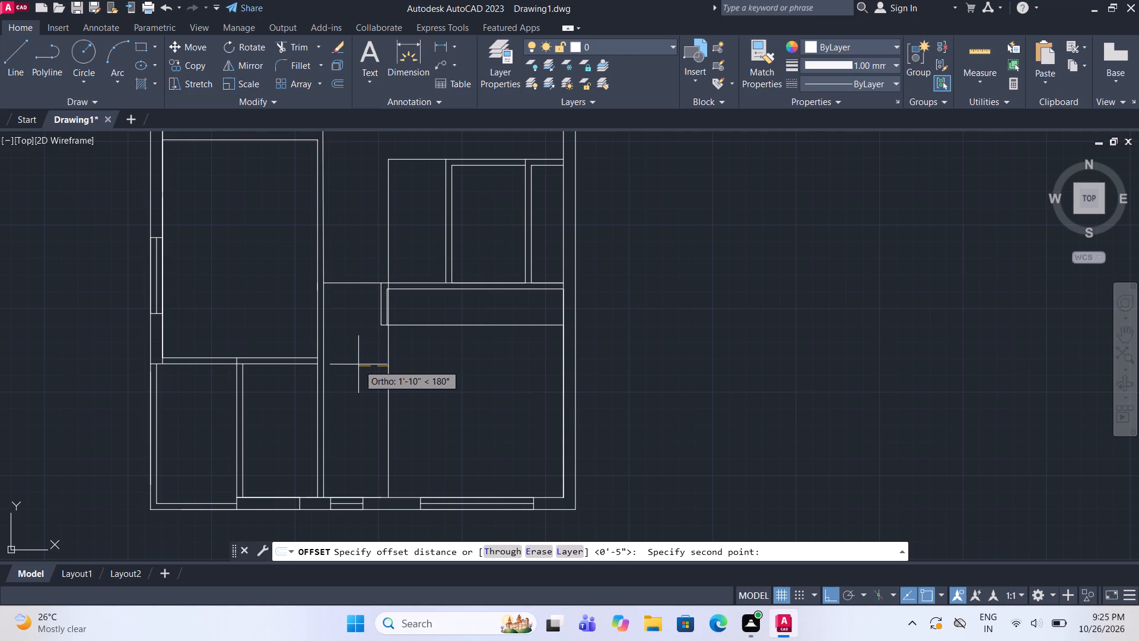
type("4.5\"")
key("Return")
left_click(341, 335)
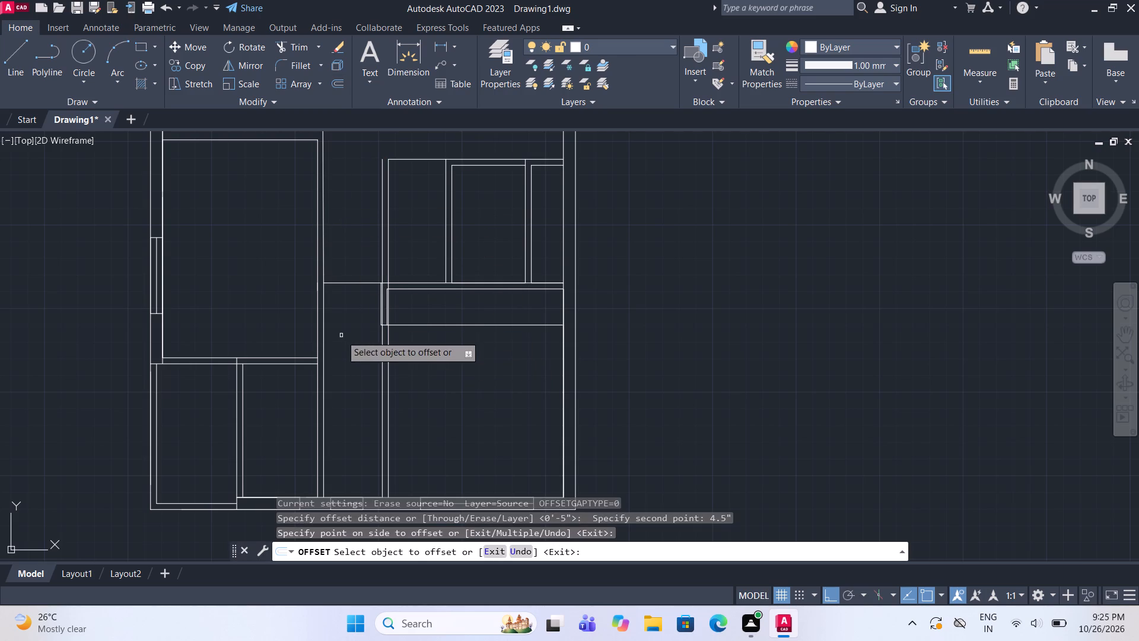
left_click(413, 160)
left_click(416, 185)
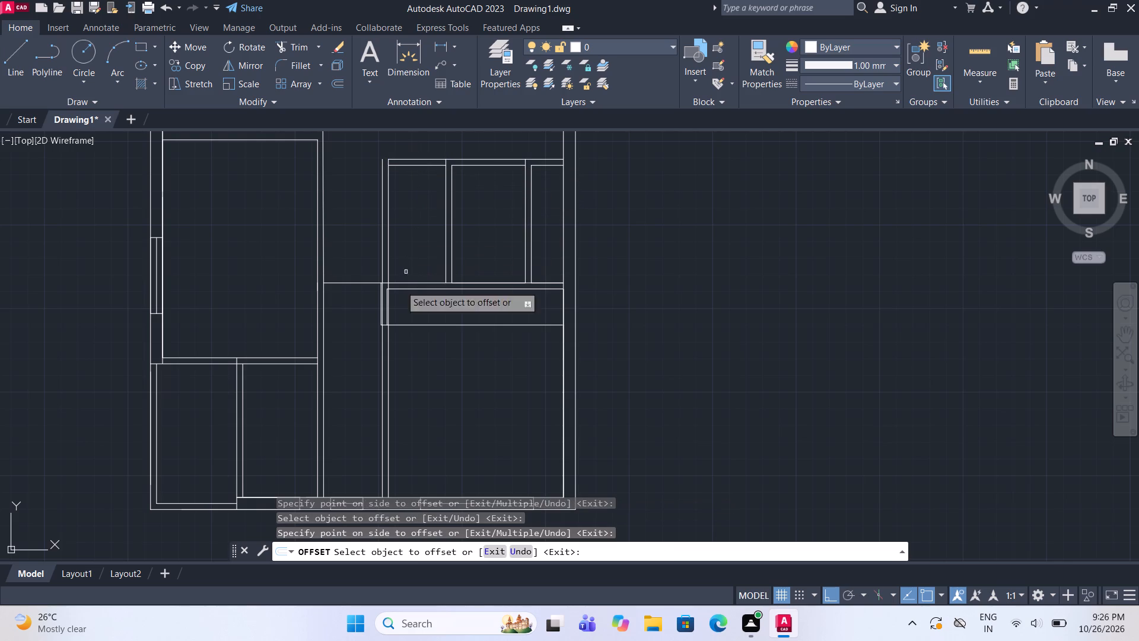
key("Escape")
Fillet the inner and outer line pairs into square corners at the upper left of the new wall.
left_click(302, 70)
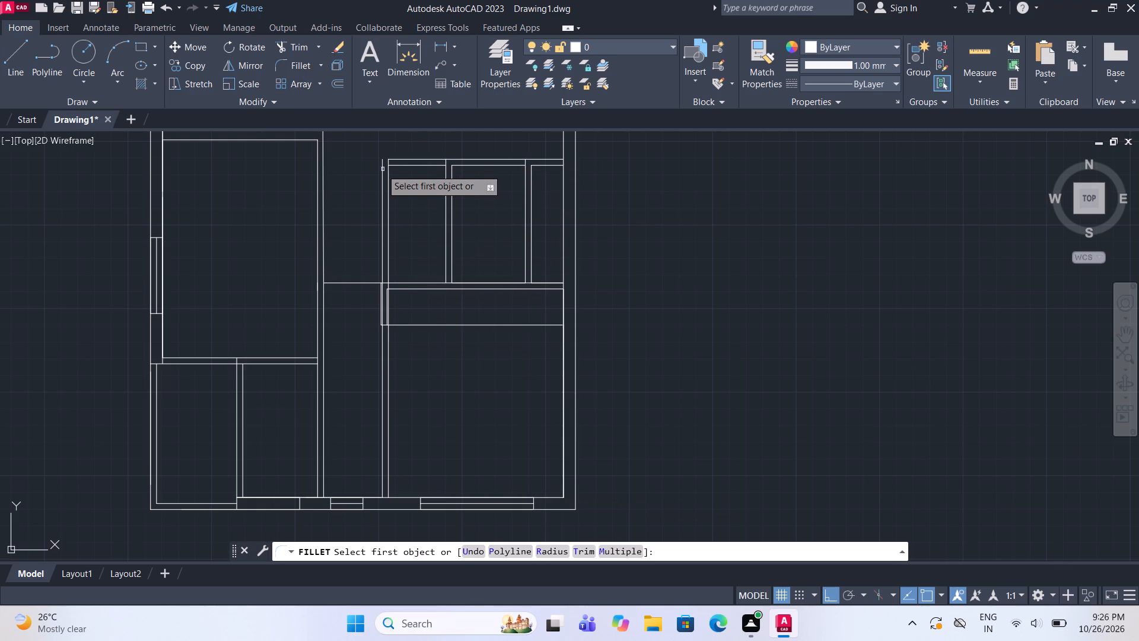
left_click(387, 189)
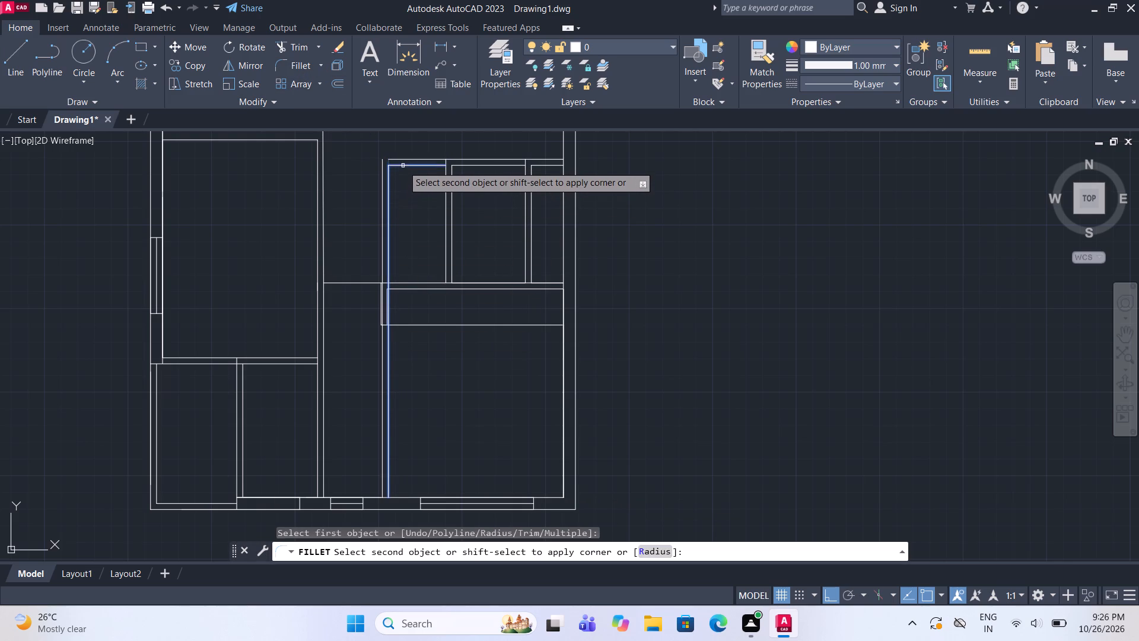
left_click(403, 166)
left_click(296, 64)
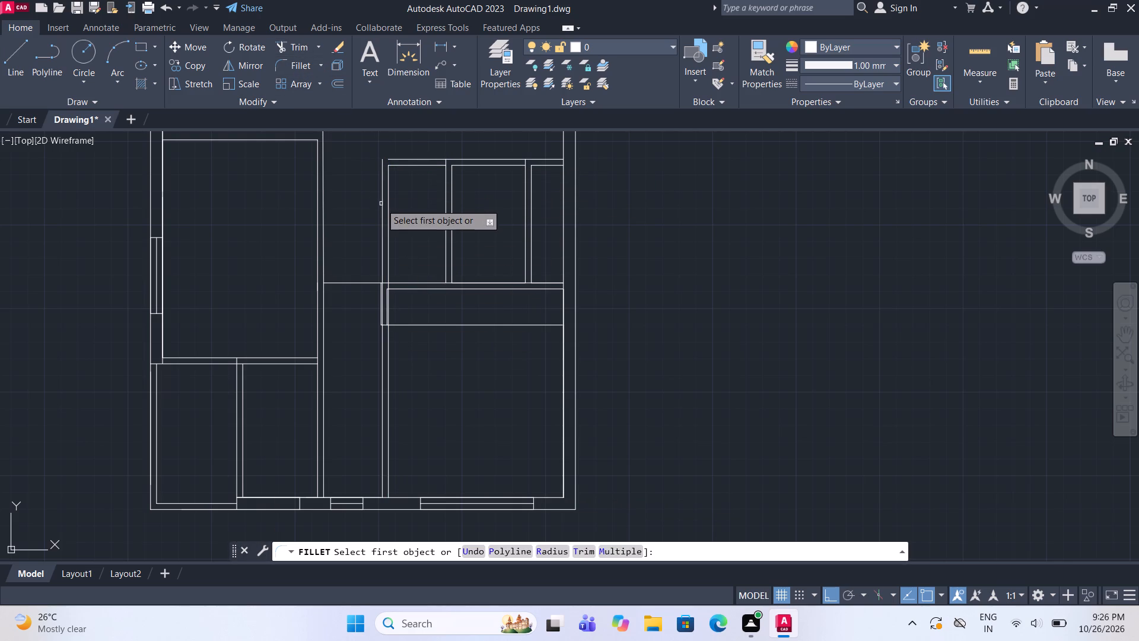
left_click(381, 204)
left_click(409, 160)
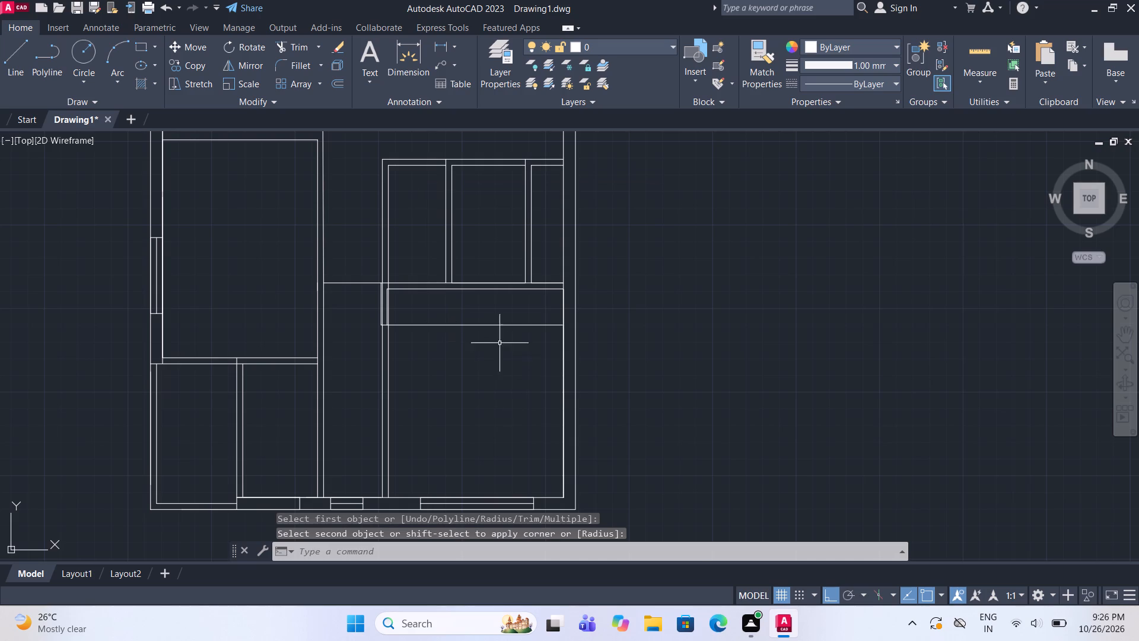
Erase the old narrow space's bottom line, short end line and both left wall lines beside the new vertical wall.
left_click(489, 320)
left_click(488, 334)
key("Delete")
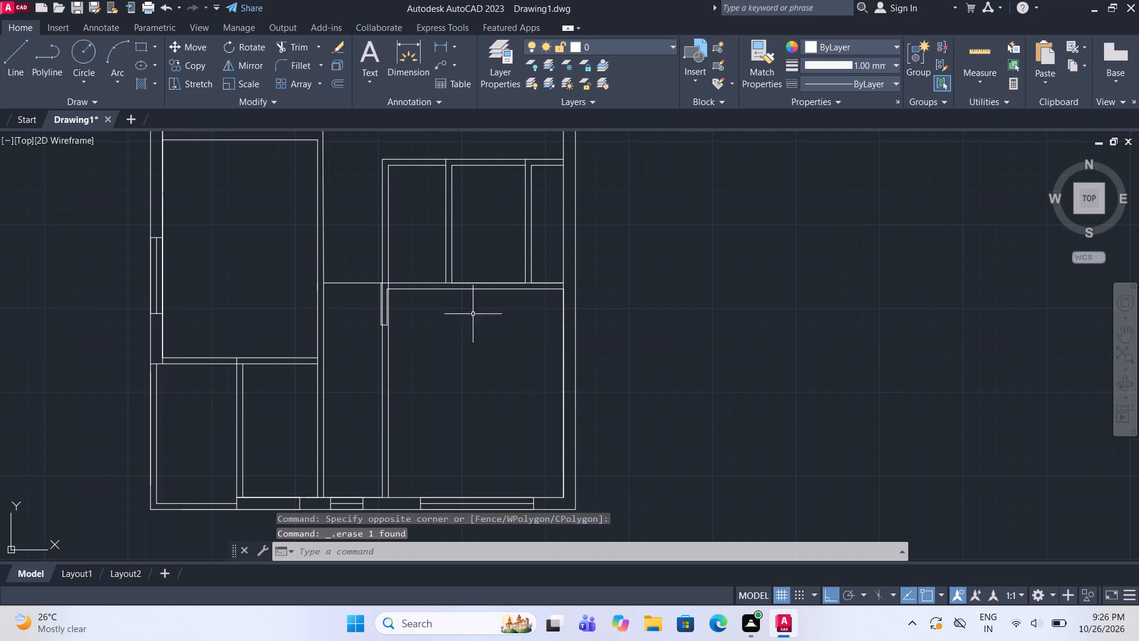
scroll(402, 313, "up", 3)
left_click(328, 356)
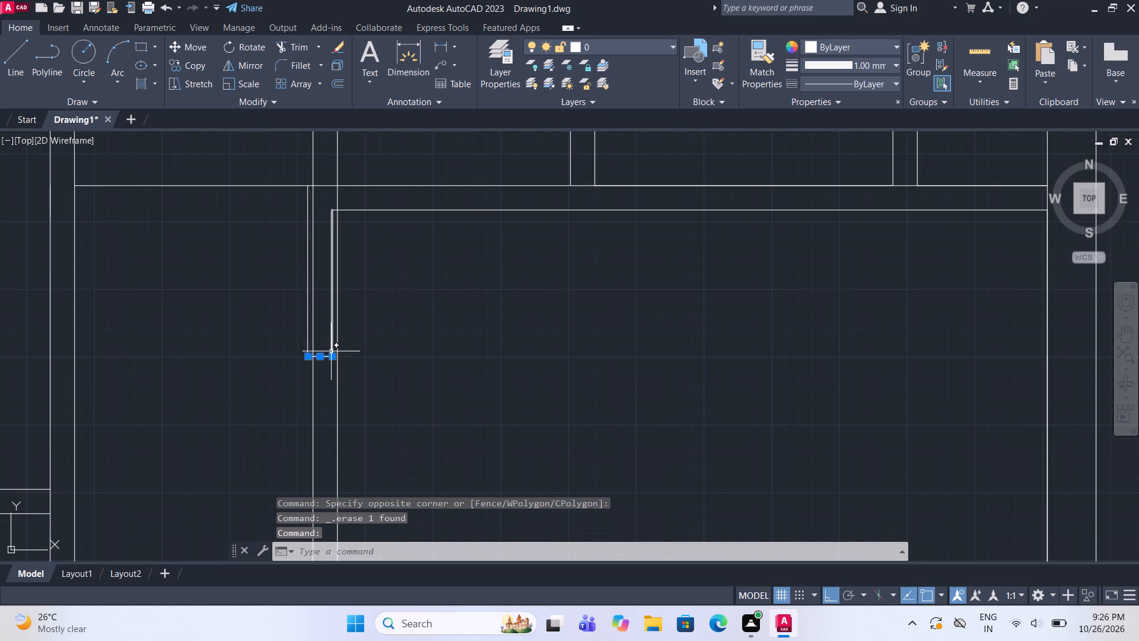
left_click(331, 350)
key("Delete")
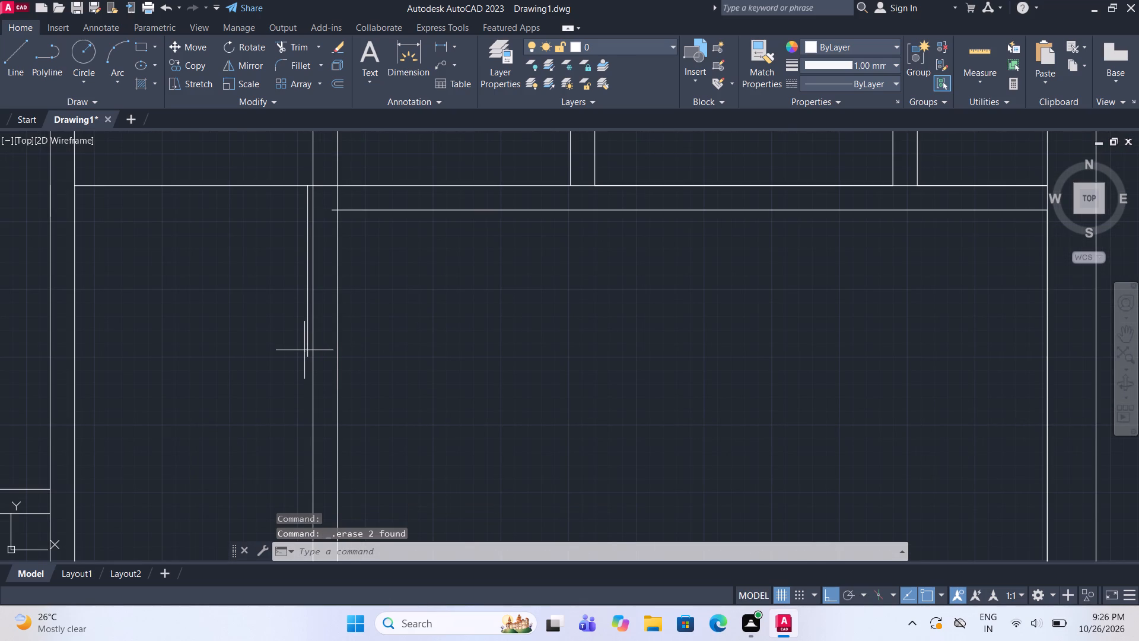
double_click(304, 350)
left_click(306, 357)
left_click(306, 354)
key("Delete")
Trim the stub of the lower horizontal wall line projecting into the new long vertical wall.
scroll(340, 370, "down", 1)
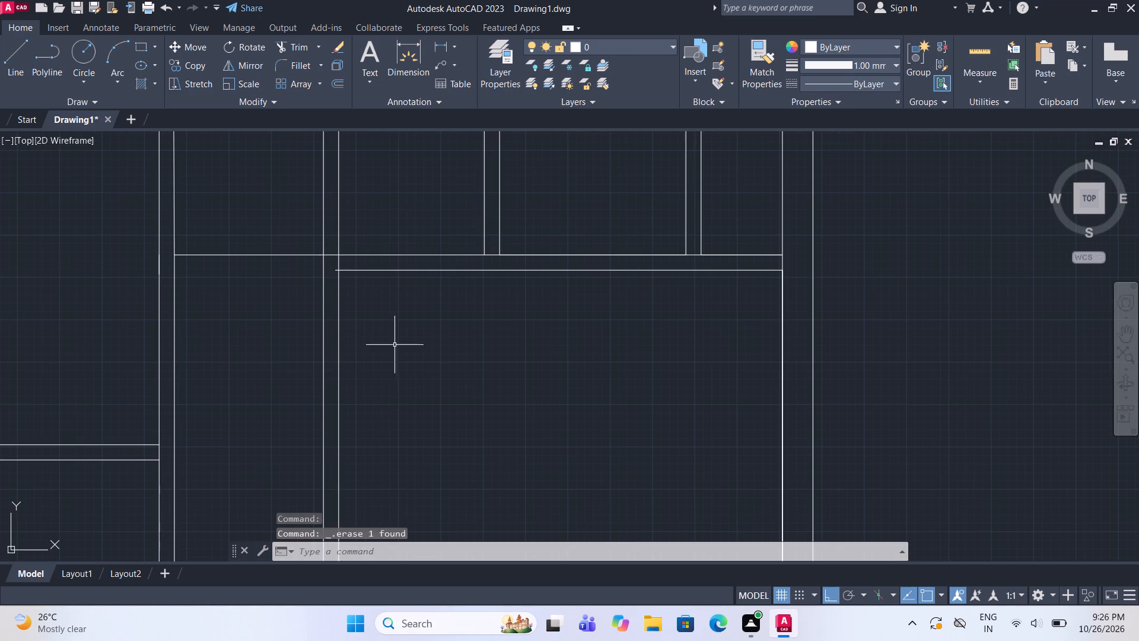
middle_click_drag(396, 344, 377, 348)
scroll(302, 267, "up", 1)
left_click(301, 45)
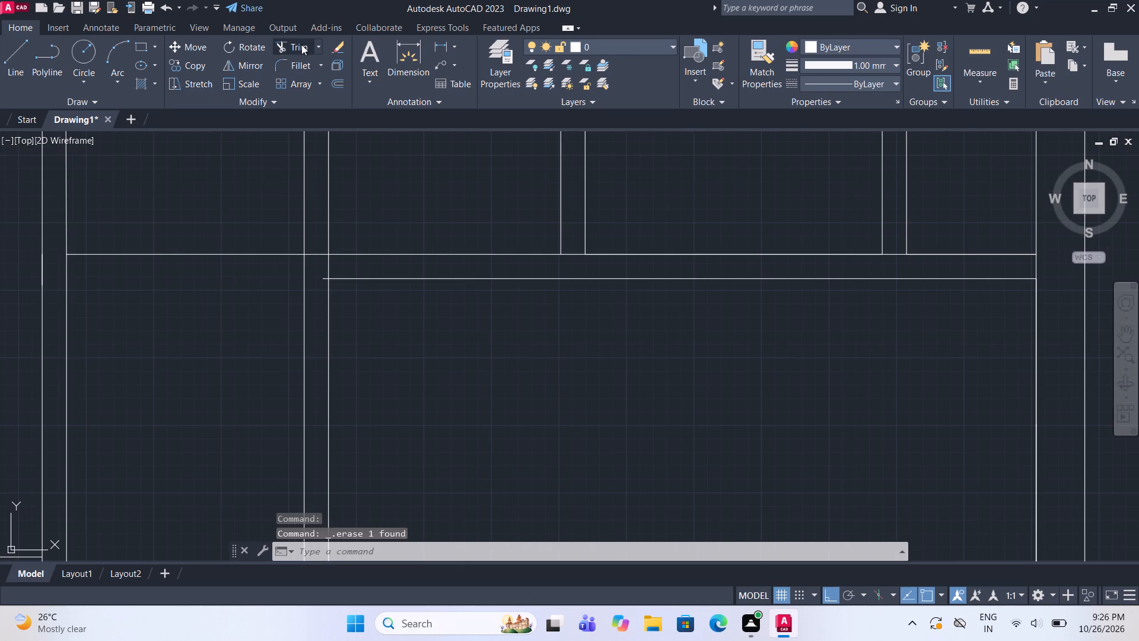
scroll(319, 264, "up", 3)
left_click_drag(328, 289, 326, 358)
scroll(321, 361, "down", 5)
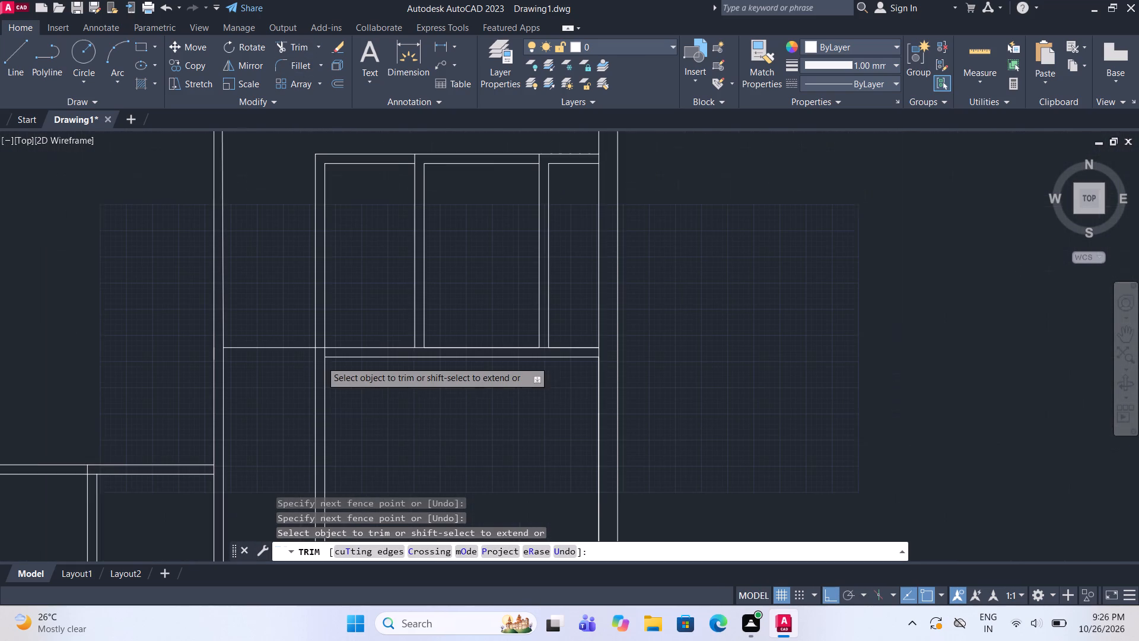
scroll(392, 388, "down", 3)
middle_click_drag(437, 408, 466, 384)
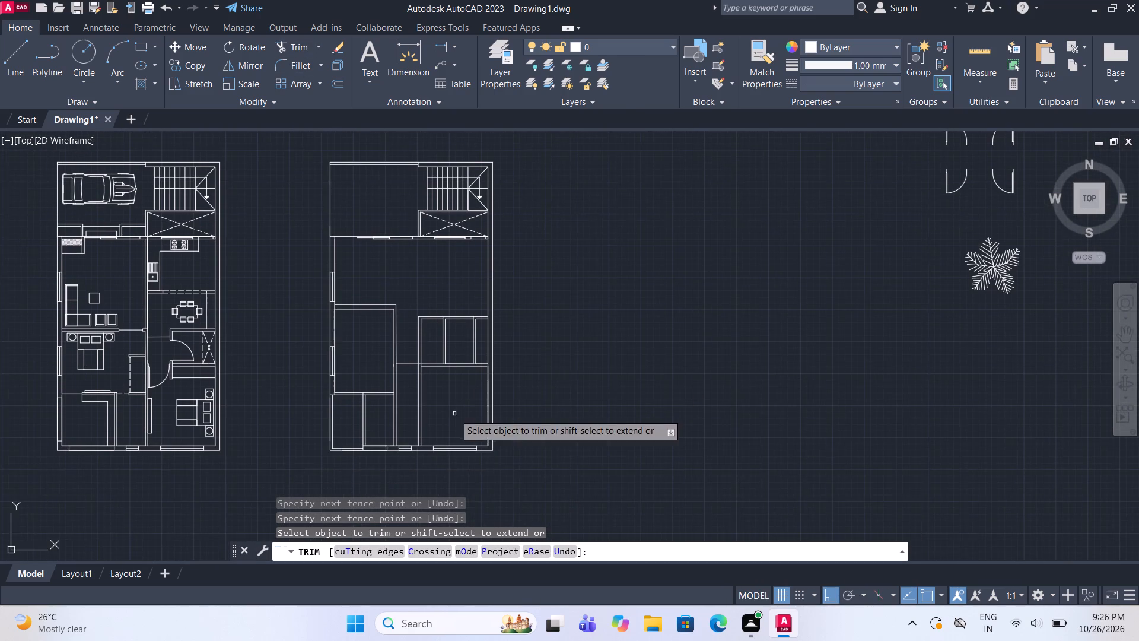
middle_click_drag(454, 414, 489, 400)
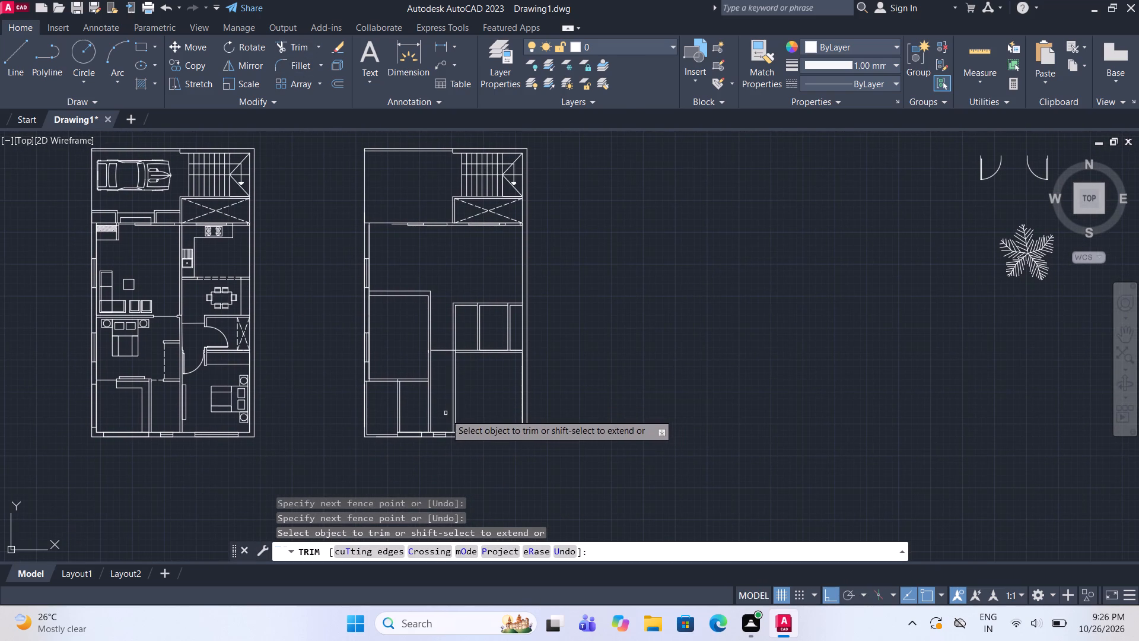
key("space")
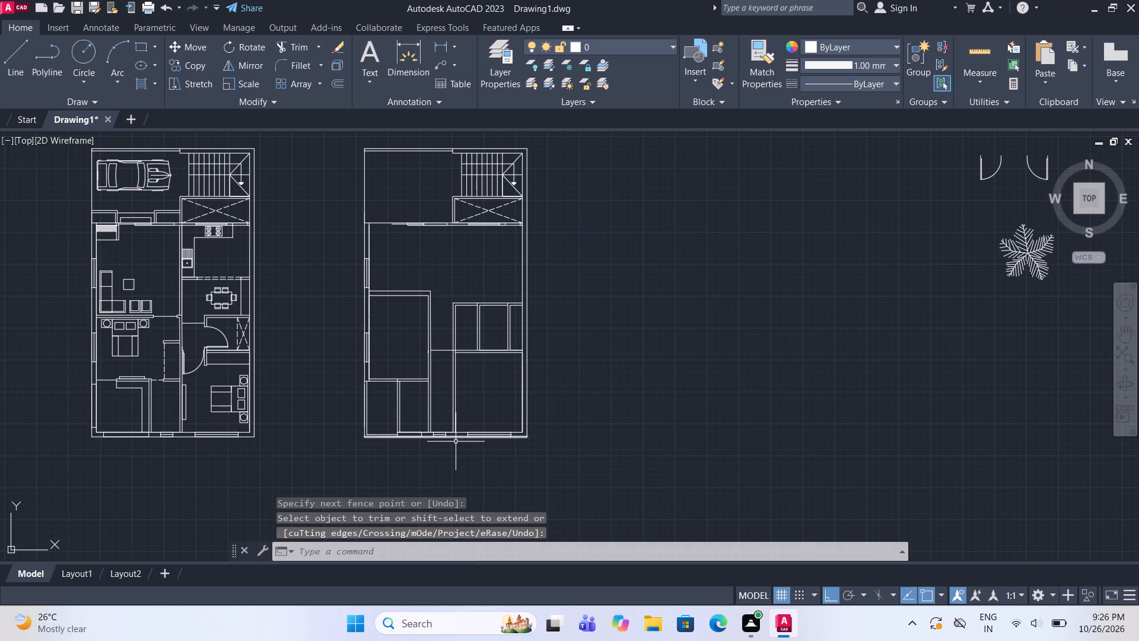
Erase the lower stretch of the passage's left wall and the partition between the two lower-left rooms, both lines of each.
middle_click_drag(456, 442, 489, 444)
scroll(465, 404, "up", 2)
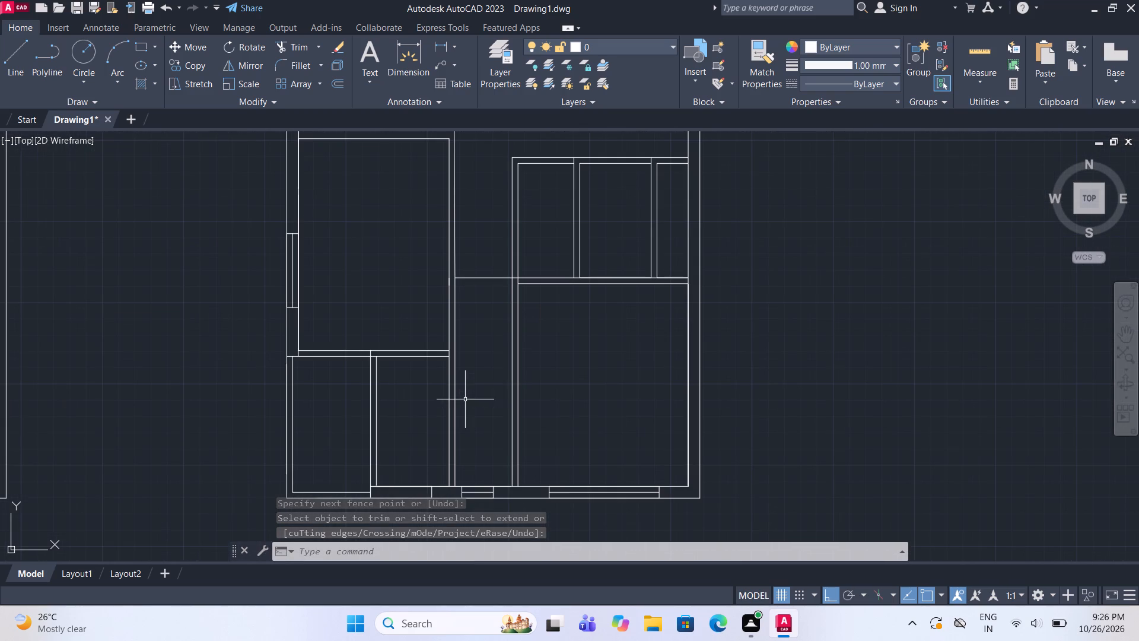
left_click(469, 427)
left_click(426, 401)
scroll(459, 407, "down", 1)
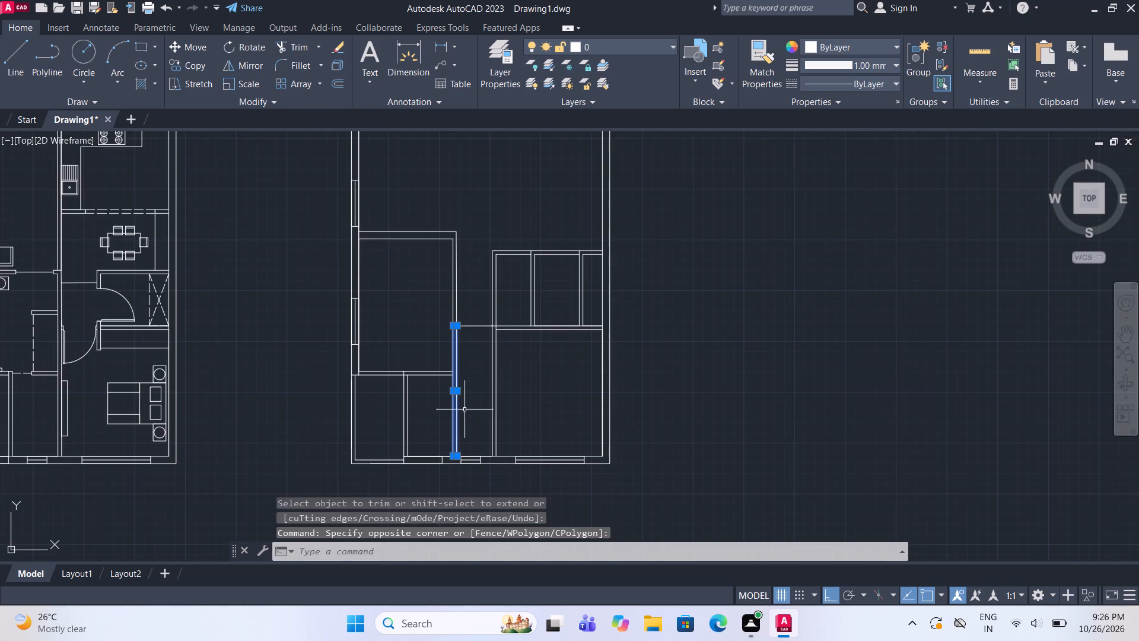
key("Delete")
left_click_drag(416, 421, 406, 411)
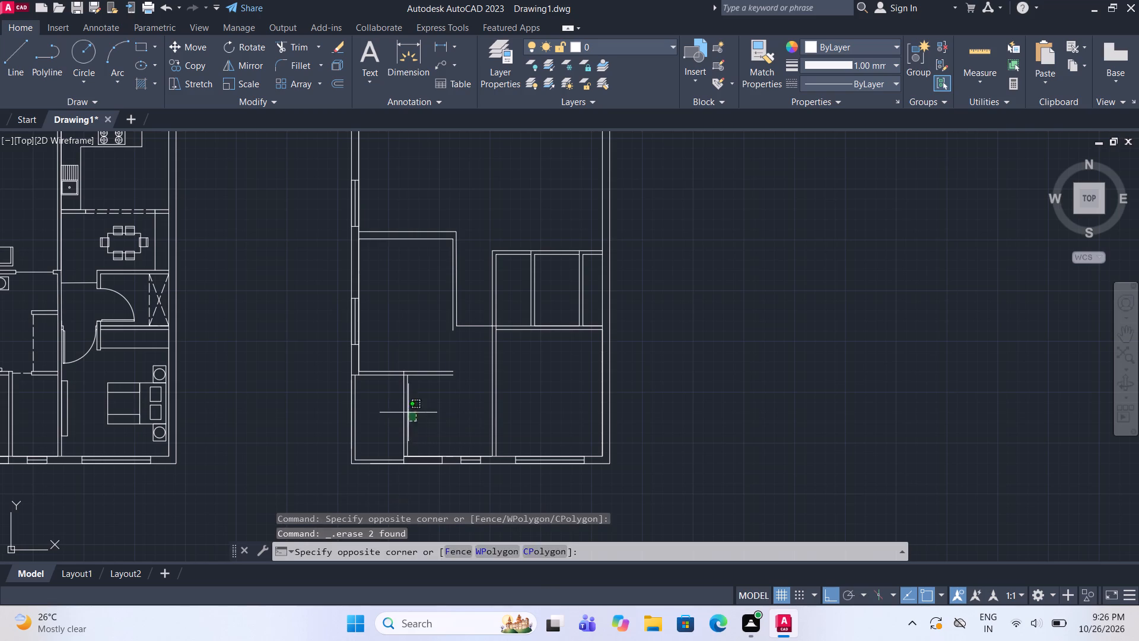
left_click(396, 404)
key("Delete")
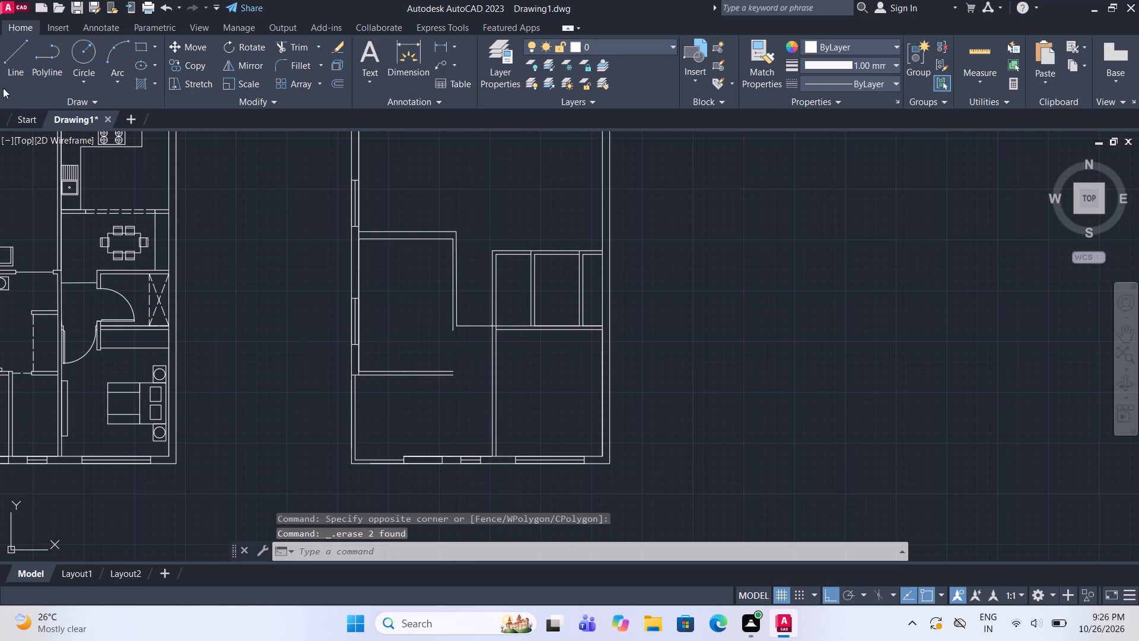
Draw two lines continuing the left room's bottom wall from its open right end to the new long vertical wall.
left_click(8, 74)
scroll(451, 371, "up", 1)
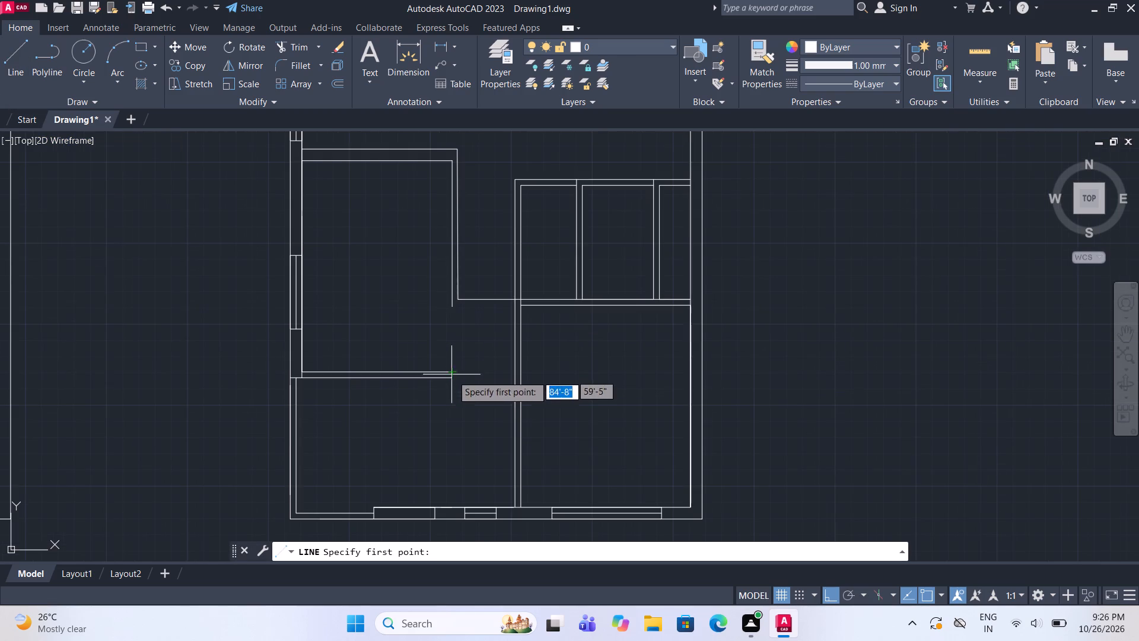
left_click(453, 380)
left_click(510, 381)
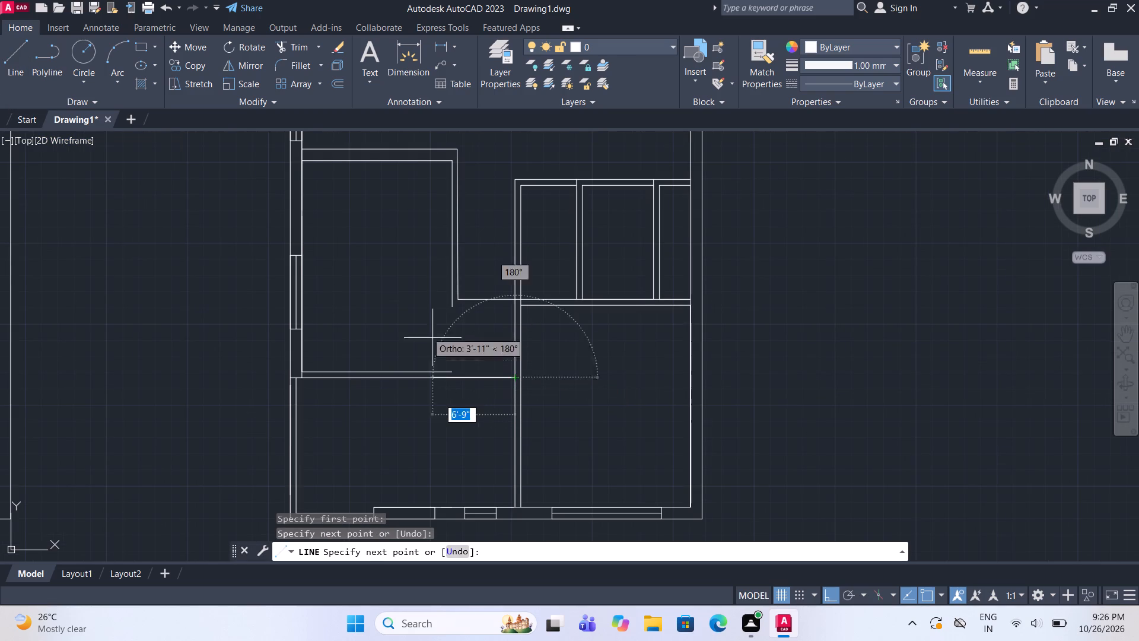
left_click(24, 45)
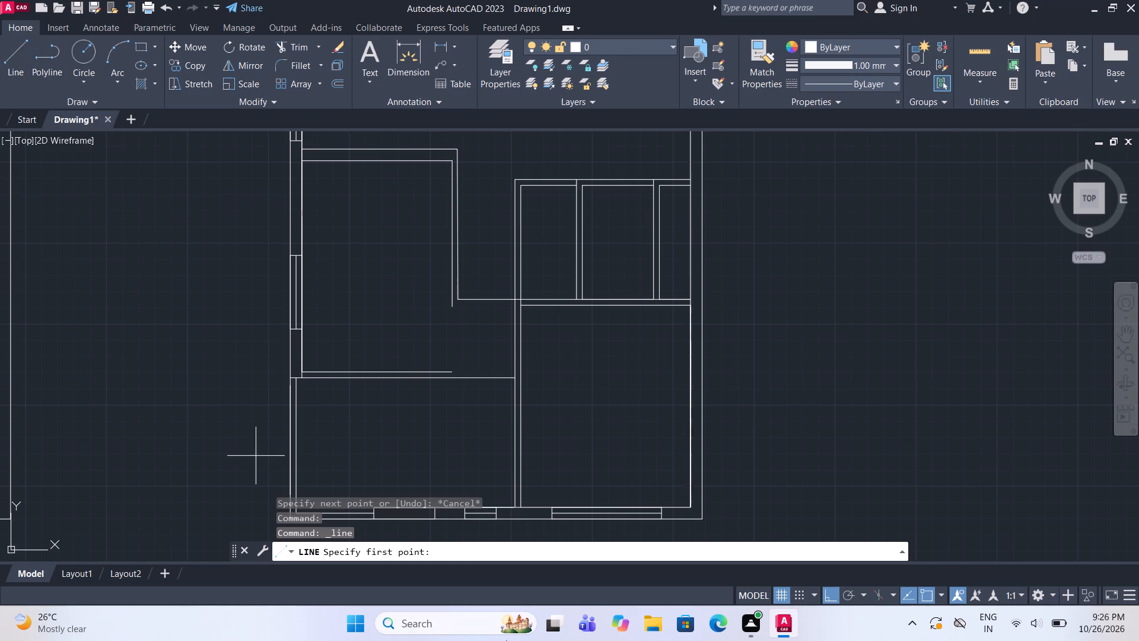
left_click(452, 369)
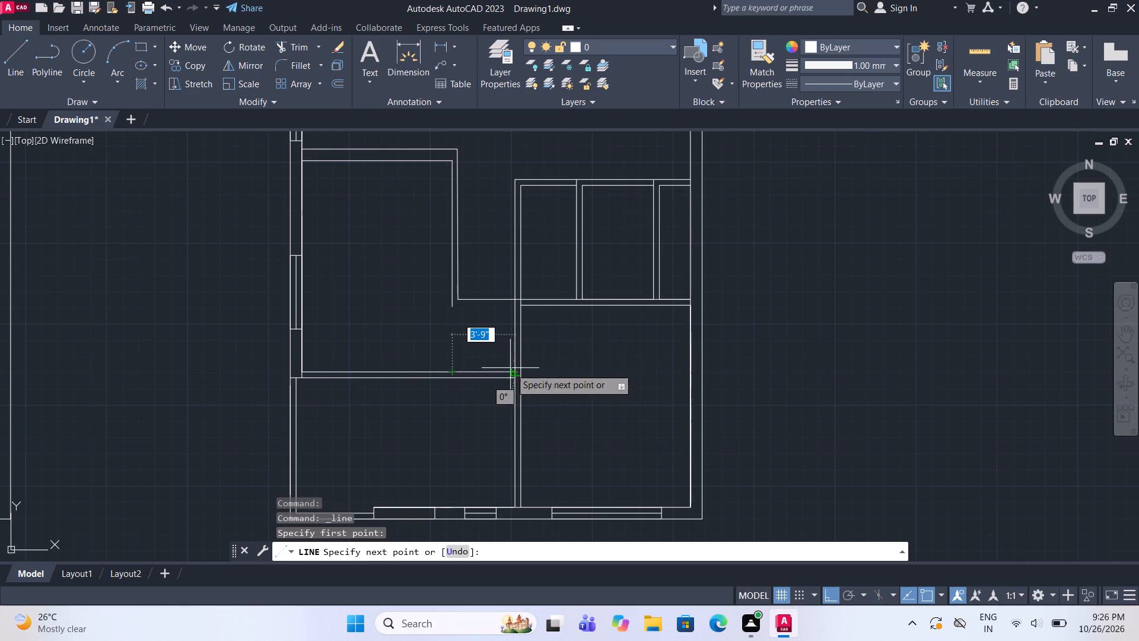
left_click(511, 368)
key("Escape")
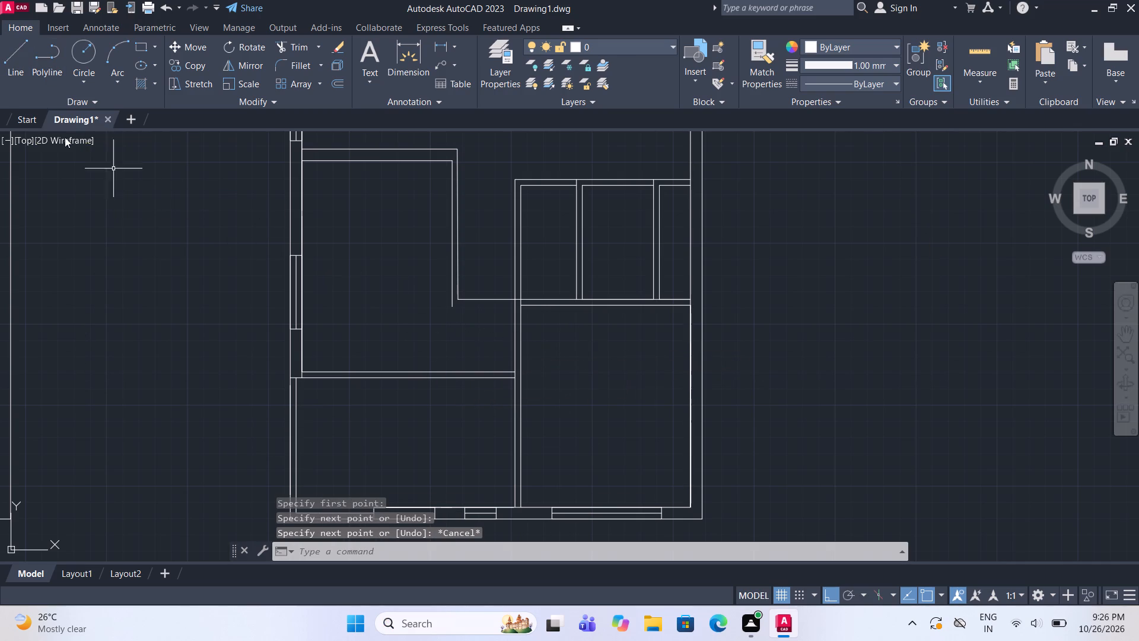
Draw a line 8'10" along the bottom wall from the lower-left room's inner corner, continuing straight up to that room's top wall.
left_click(22, 53)
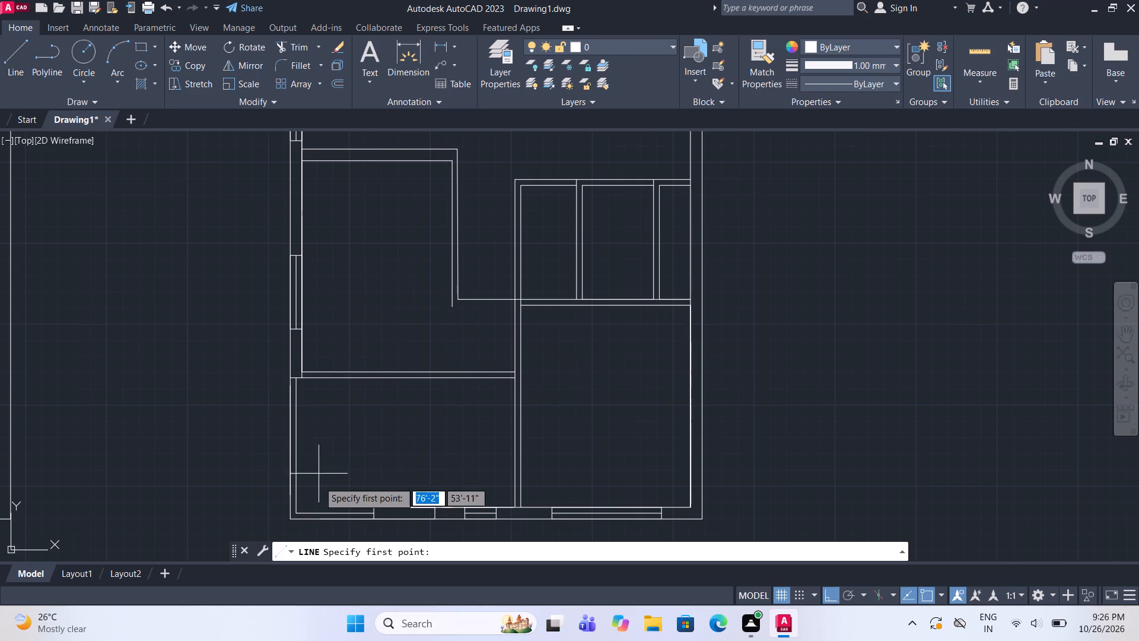
scroll(307, 513, "up", 1)
middle_click_drag(284, 510, 339, 478)
left_click(340, 481)
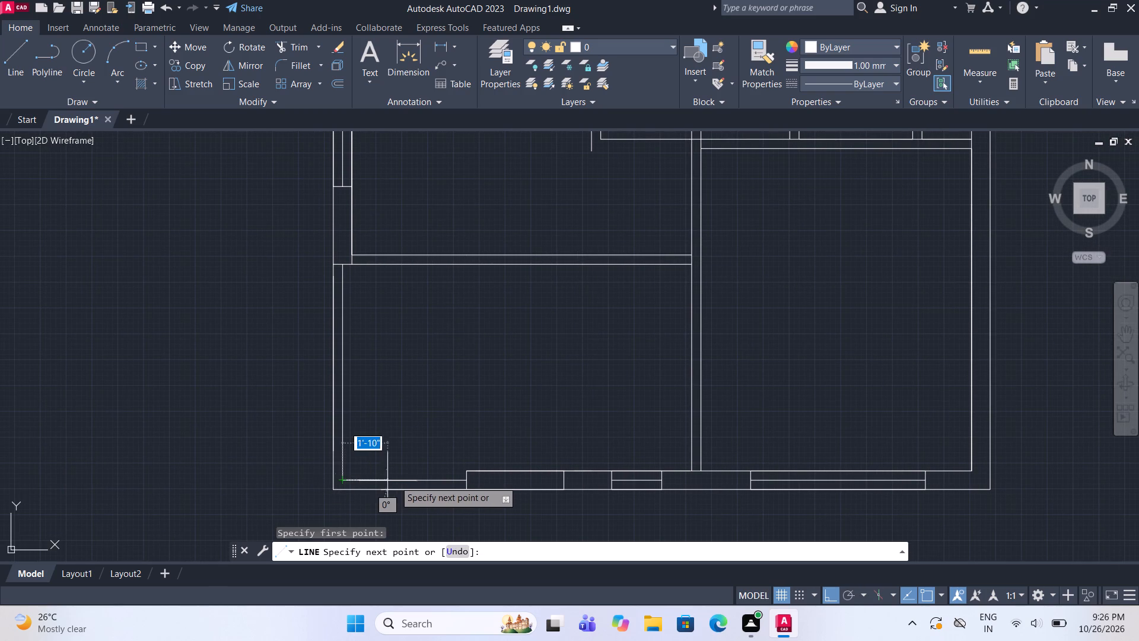
type("8'")
key("1")
type("0\"")
key("Return")
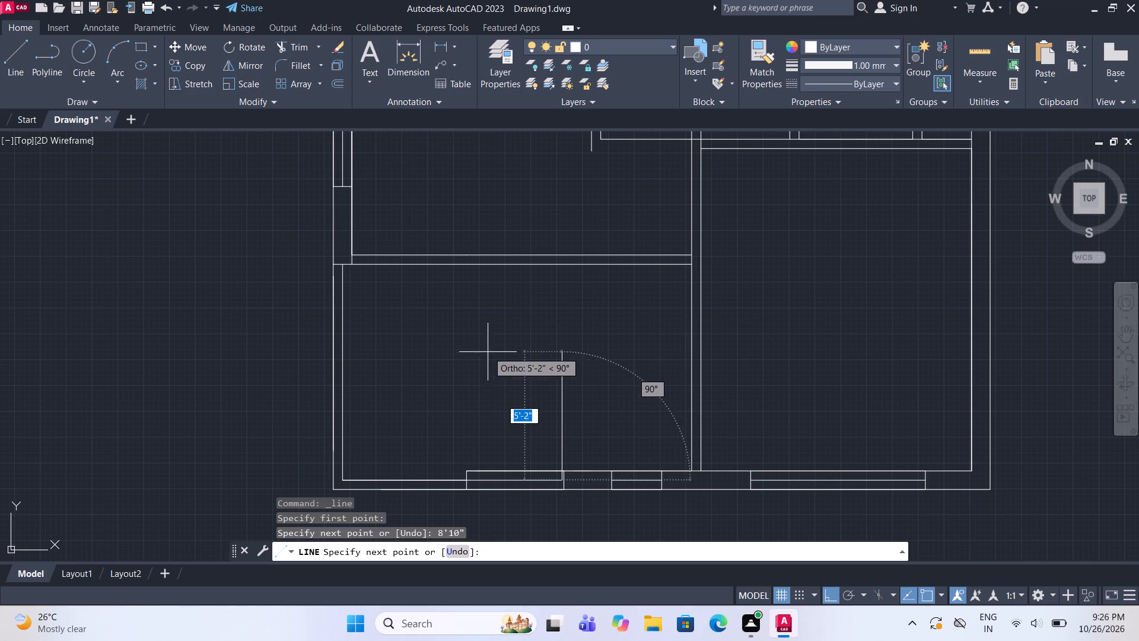
left_click(561, 269)
middle_click_drag(567, 302, 554, 301)
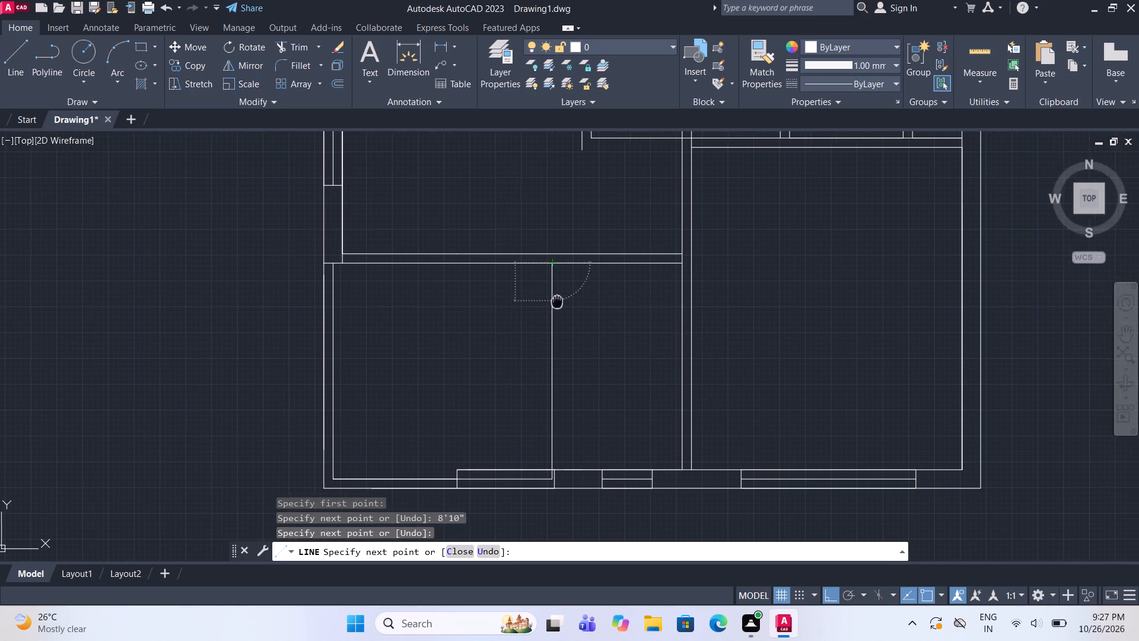
middle_click_drag(554, 301, 504, 317)
key("Escape")
Trim the old window's inner line and left jamb in the bottom wall, beside the new vertical partition line.
middle_click_drag(499, 470, 484, 430)
scroll(494, 411, "up", 2)
middle_click_drag(476, 423, 475, 415)
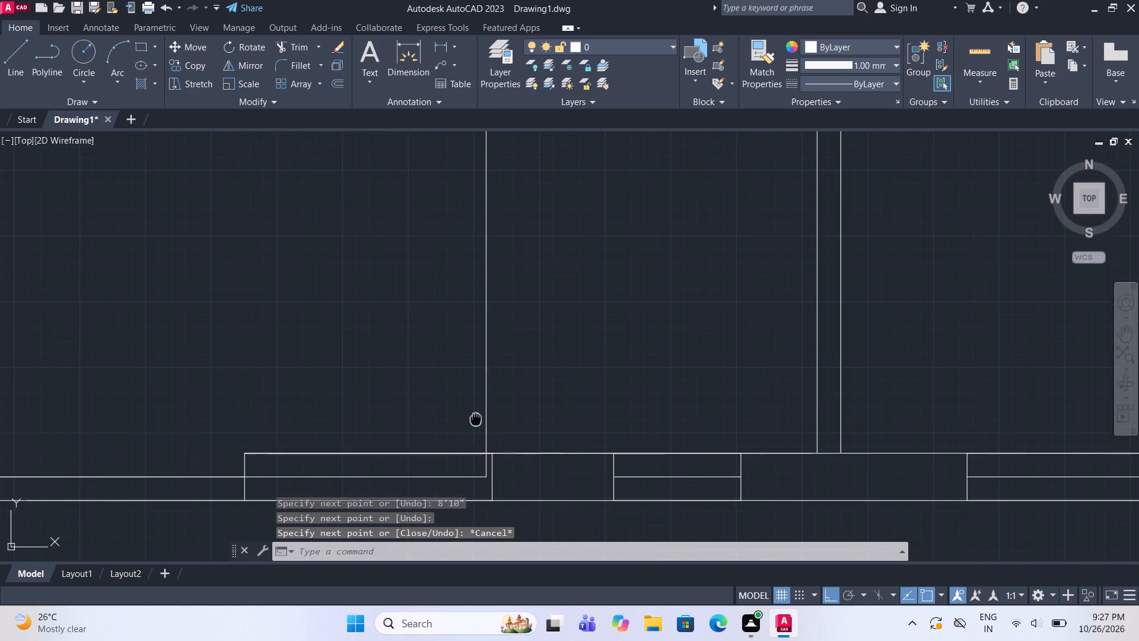
middle_click_drag(475, 415, 472, 350)
left_click(296, 47)
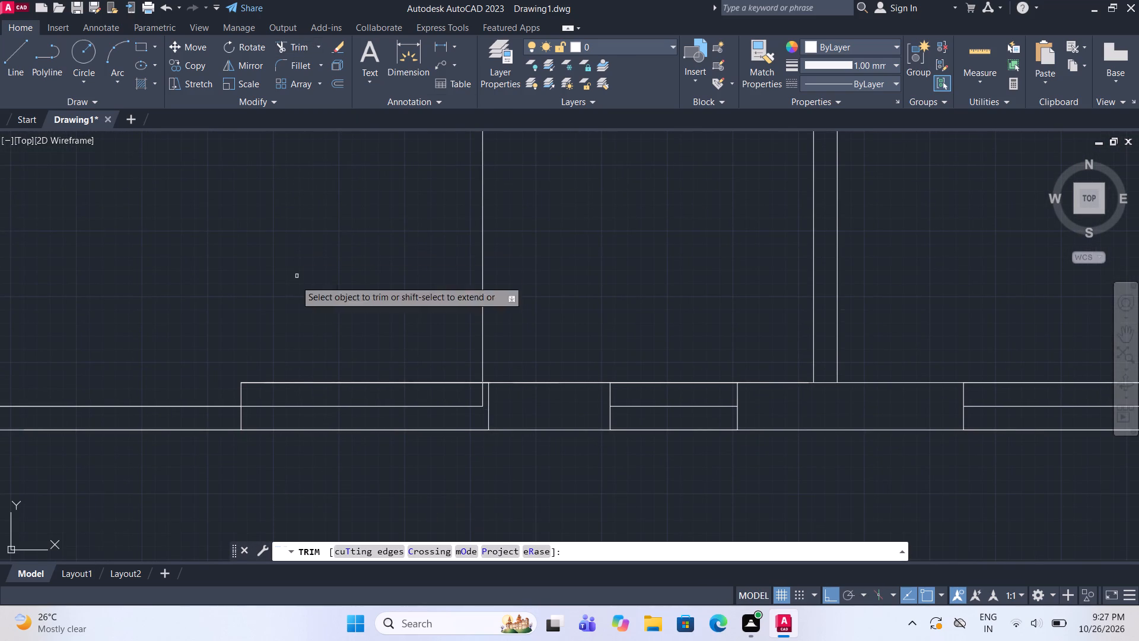
left_click_drag(233, 383, 294, 366)
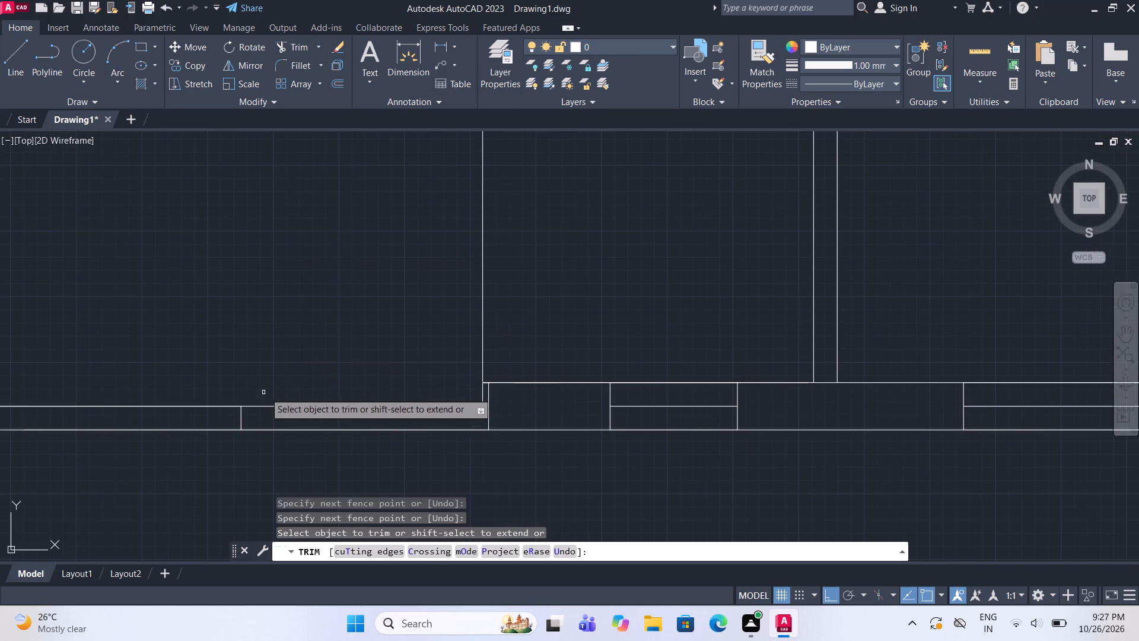
double_click(244, 415)
left_click_drag(227, 418, 252, 420)
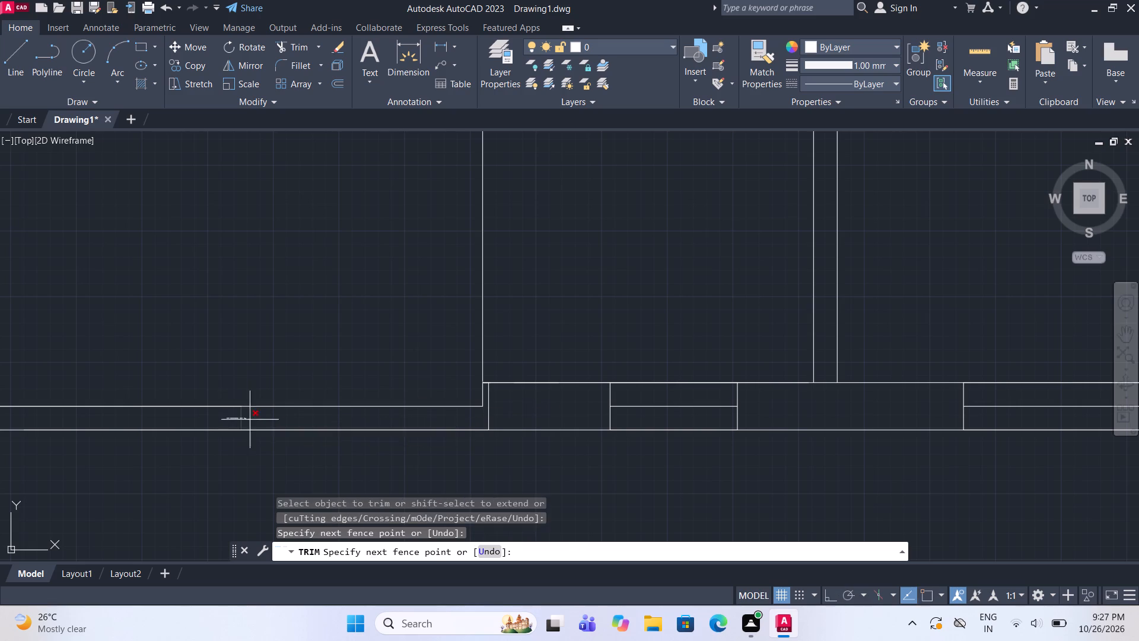
left_click_drag(252, 420, 259, 420)
scroll(358, 415, "down", 4)
key("Escape")
middle_click_drag(339, 426, 383, 437)
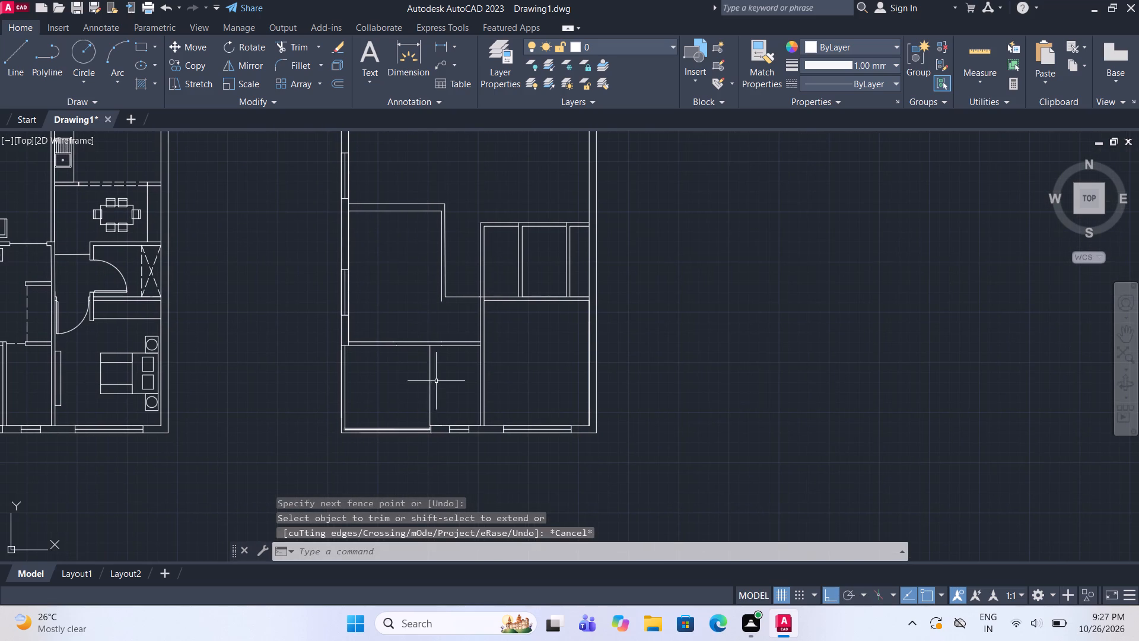
Offset the new vertical partition line 4.5" toward the long vertical wall.
scroll(436, 380, "up", 1)
left_click(422, 387)
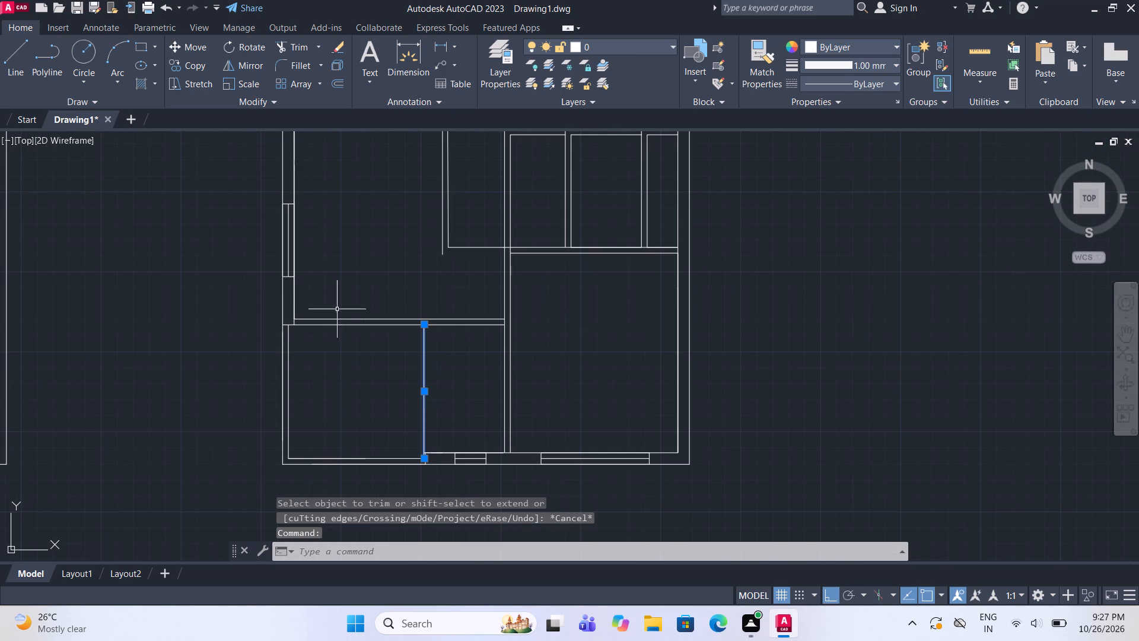
double_click(338, 77)
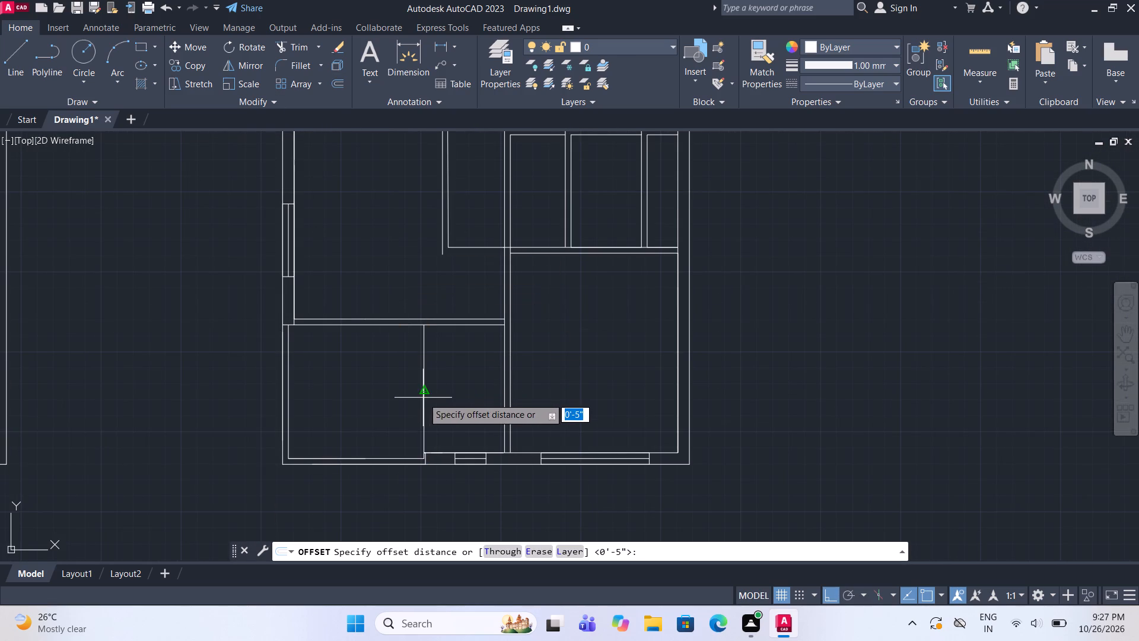
left_click(423, 398)
type("4.5\"")
key("Return")
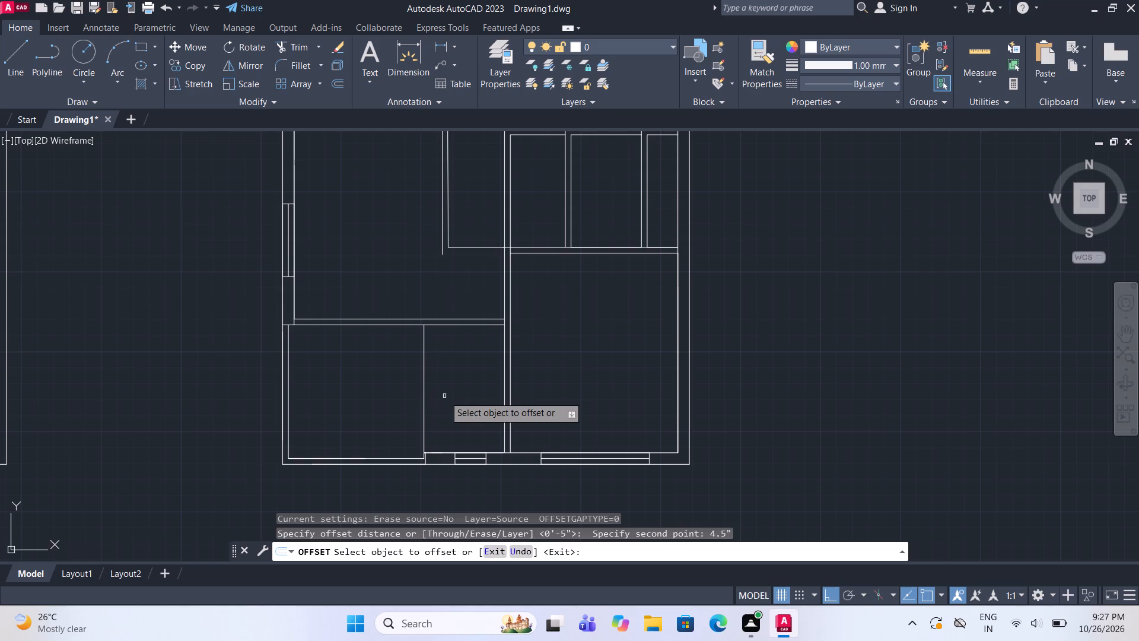
left_click(424, 385)
left_click(438, 391)
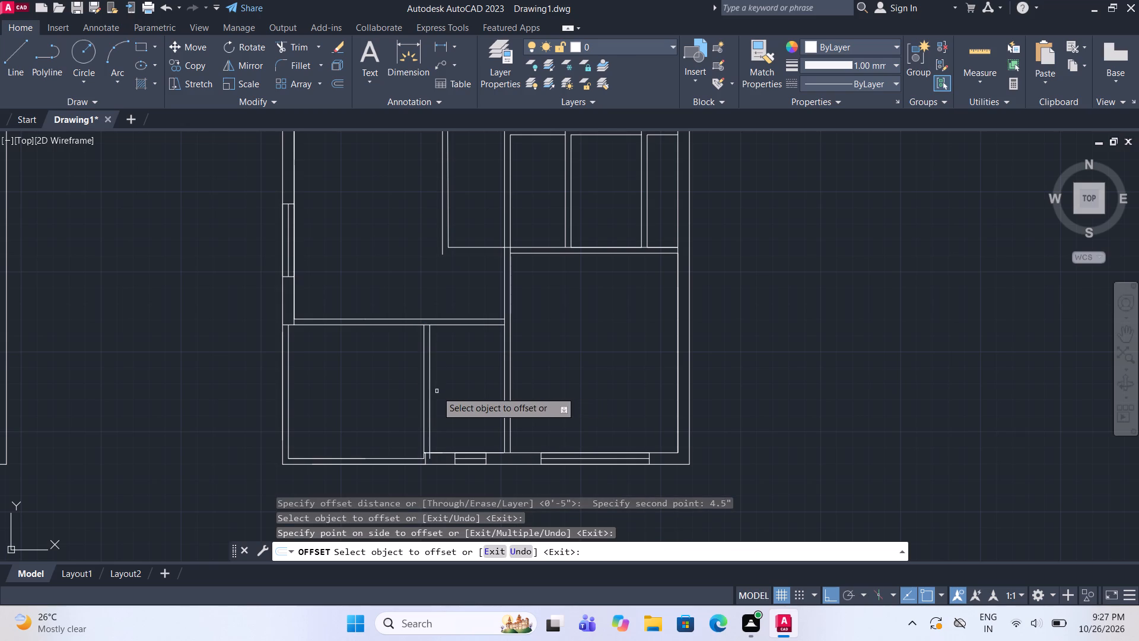
key("Escape")
Trim the offset line's stub inside the bottom wall and the old window's remaining right jamb.
scroll(423, 461, "up", 3)
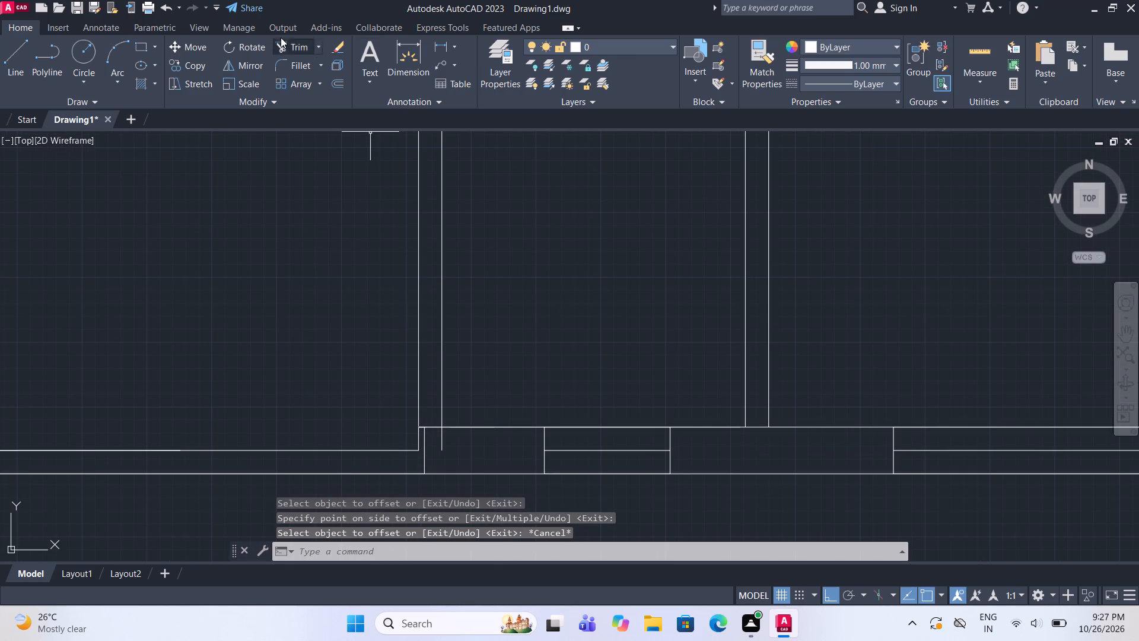
left_click(281, 37)
left_click(297, 45)
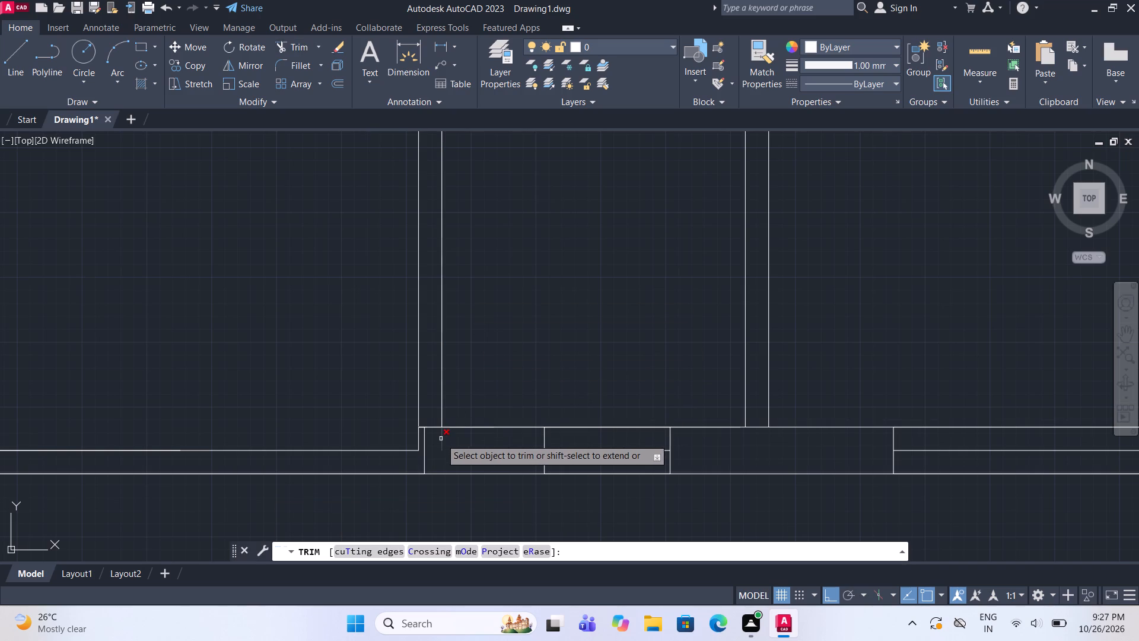
left_click(441, 439)
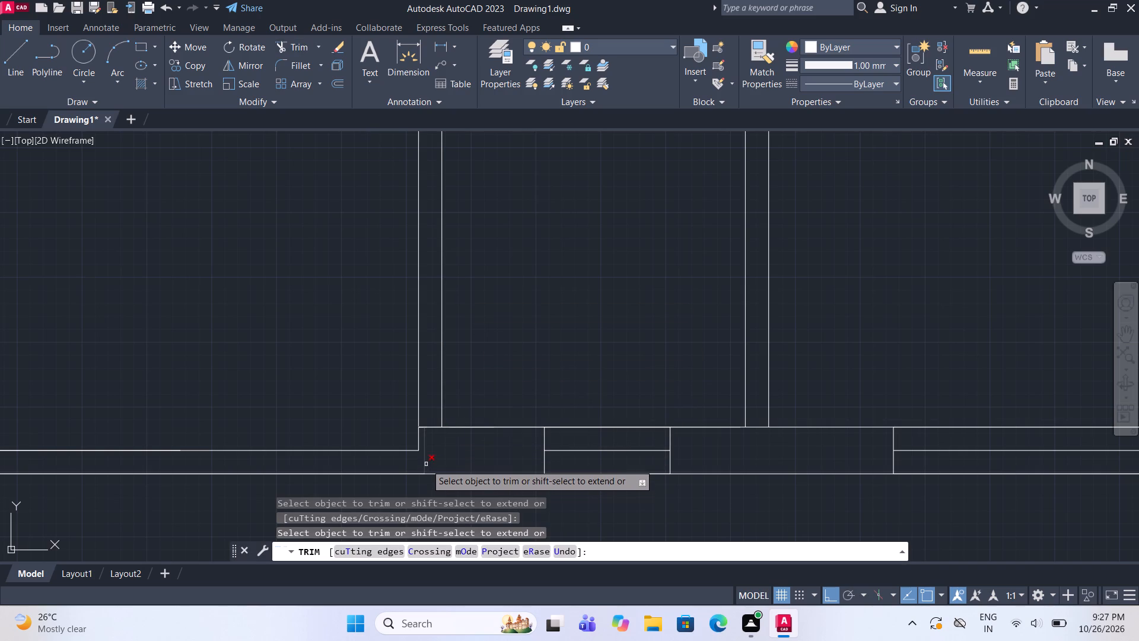
left_click(426, 464)
scroll(408, 467, "down", 5)
key("Escape")
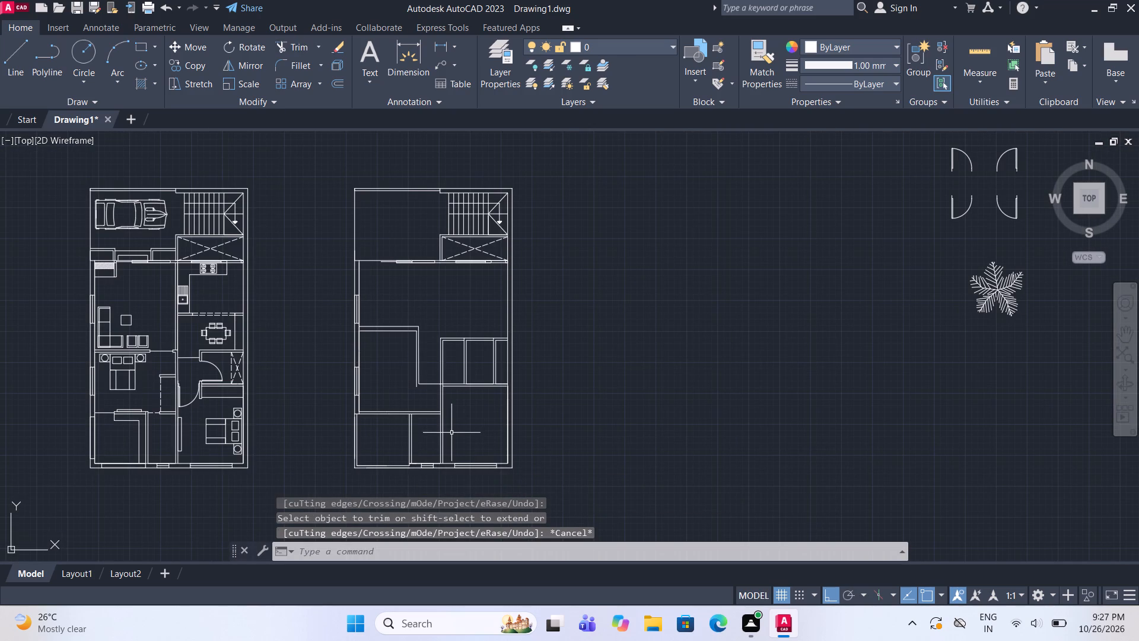
Draw a short line across the small rooms' bottom wall, in line with the left face of their first partition.
middle_click_drag(408, 401, 418, 408)
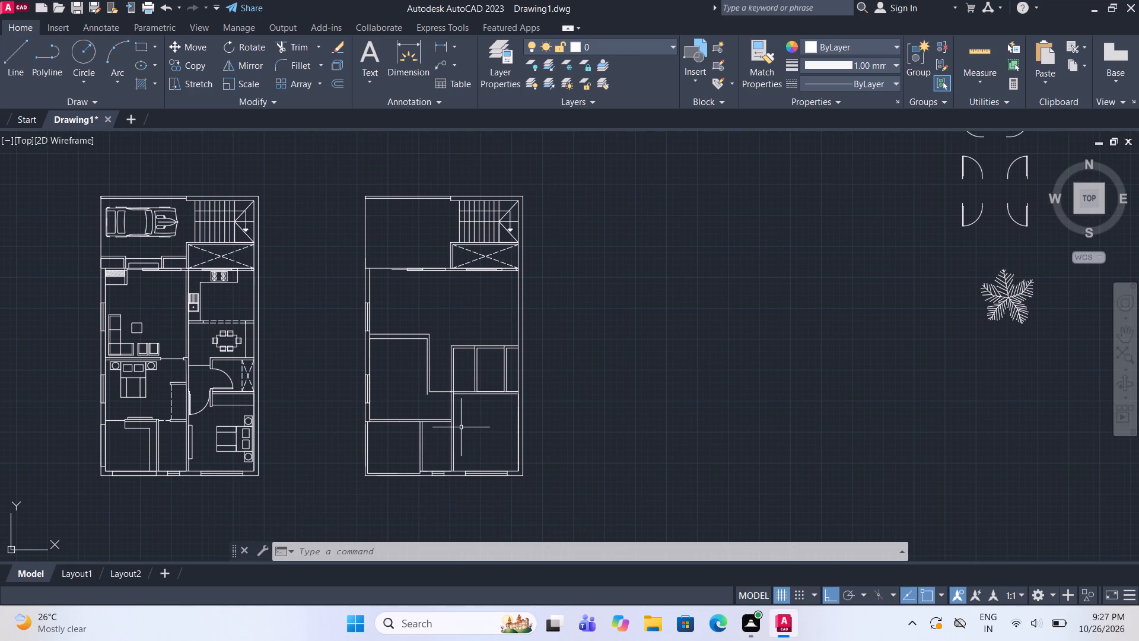
scroll(444, 436, "up", 1)
middle_click_drag(444, 442, 456, 427)
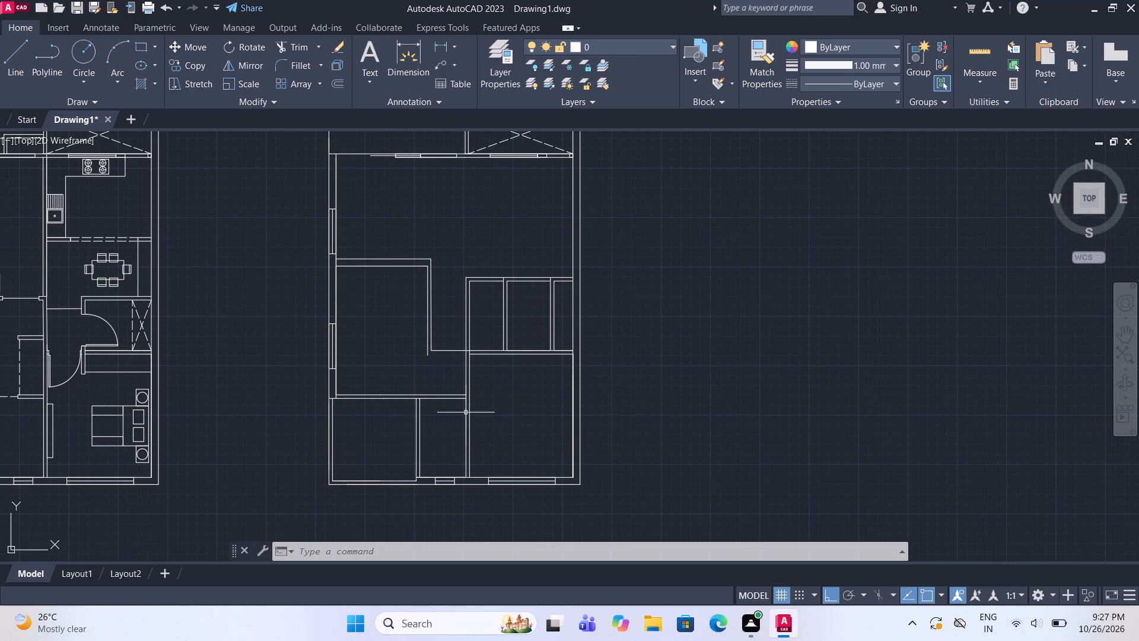
middle_click_drag(466, 343, 478, 396)
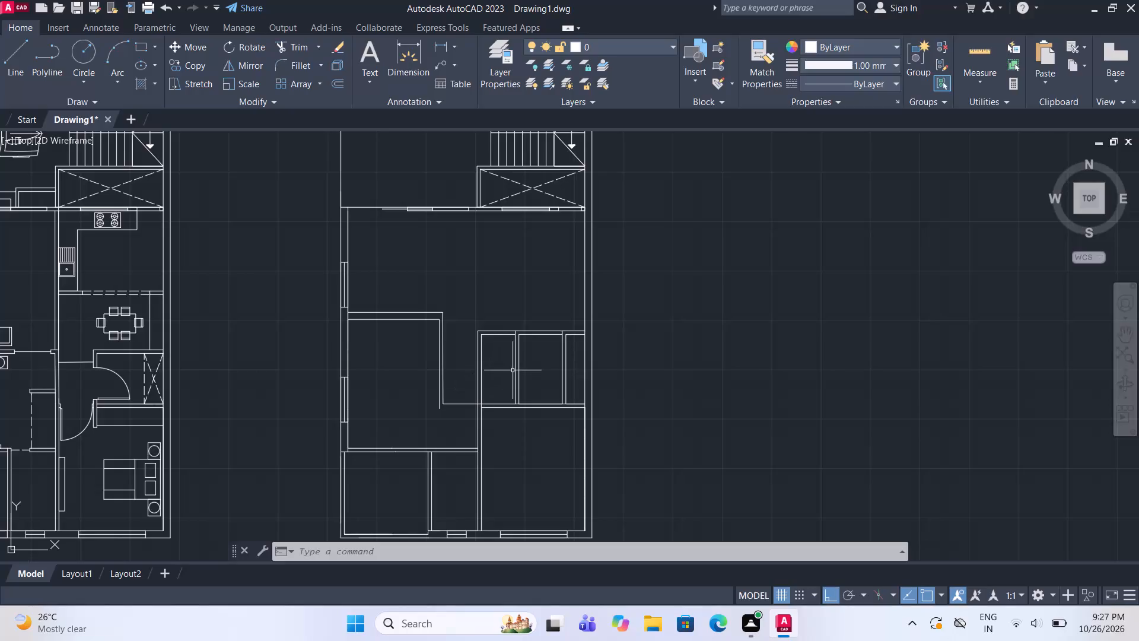
scroll(475, 407, "up", 1)
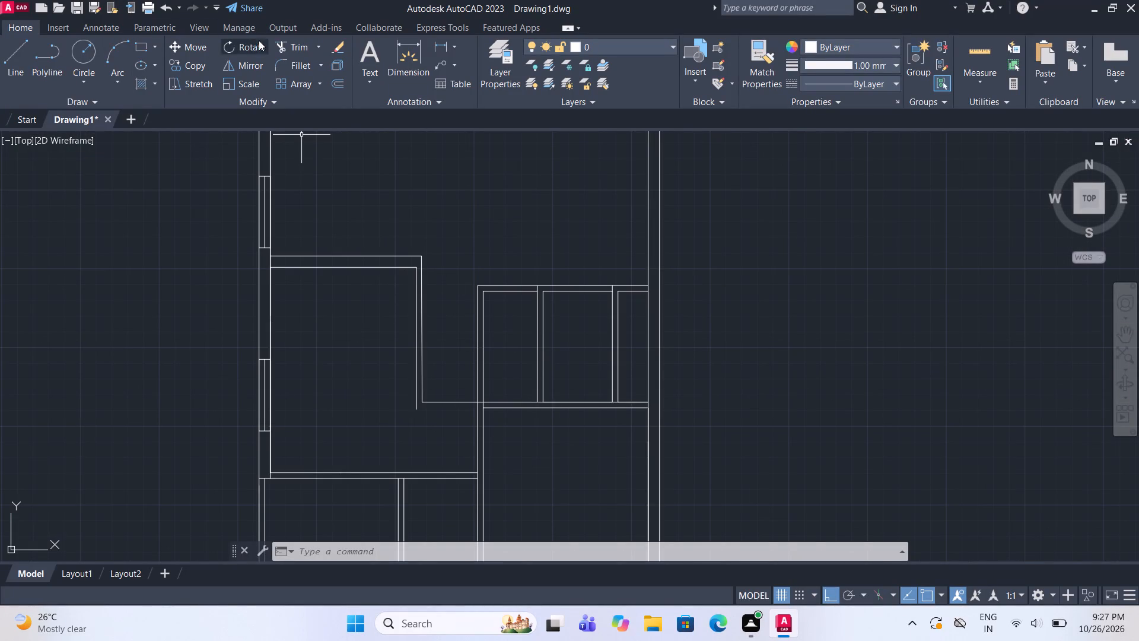
left_click(13, 65)
scroll(546, 405, "up", 2)
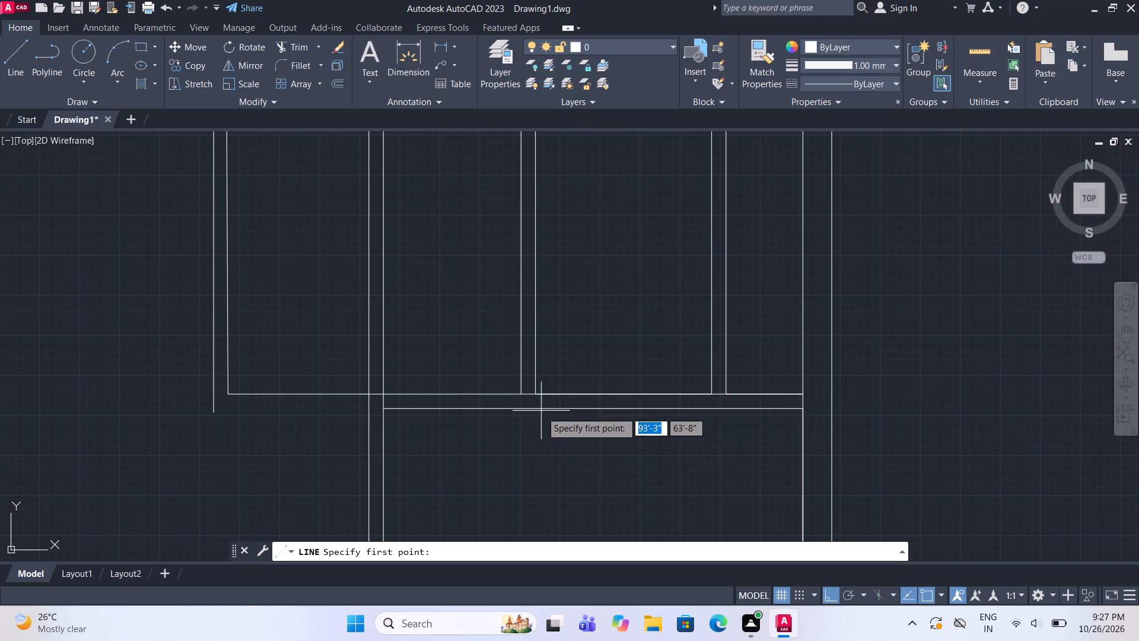
left_click(518, 392)
left_click(517, 405)
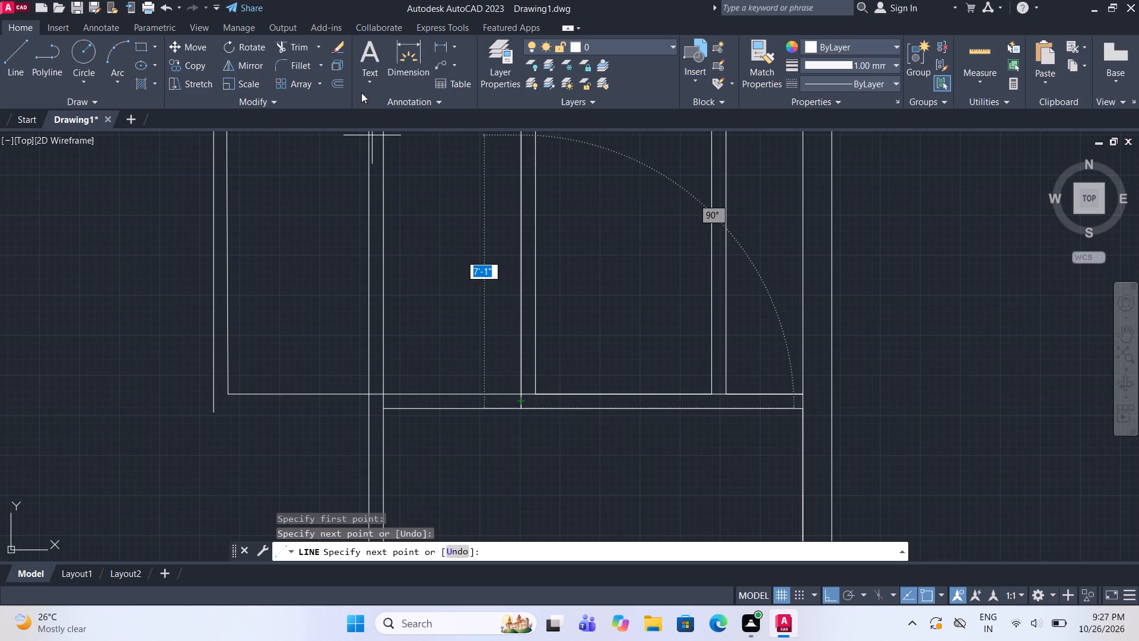
Trim the bottom wall between the long vertical wall and the first small-room partition, plus the leftover pieces inside both walls.
left_click(306, 44)
left_click_drag(438, 307, 432, 424)
scroll(434, 423, "down", 2)
scroll(424, 418, "up", 3)
left_click(364, 396)
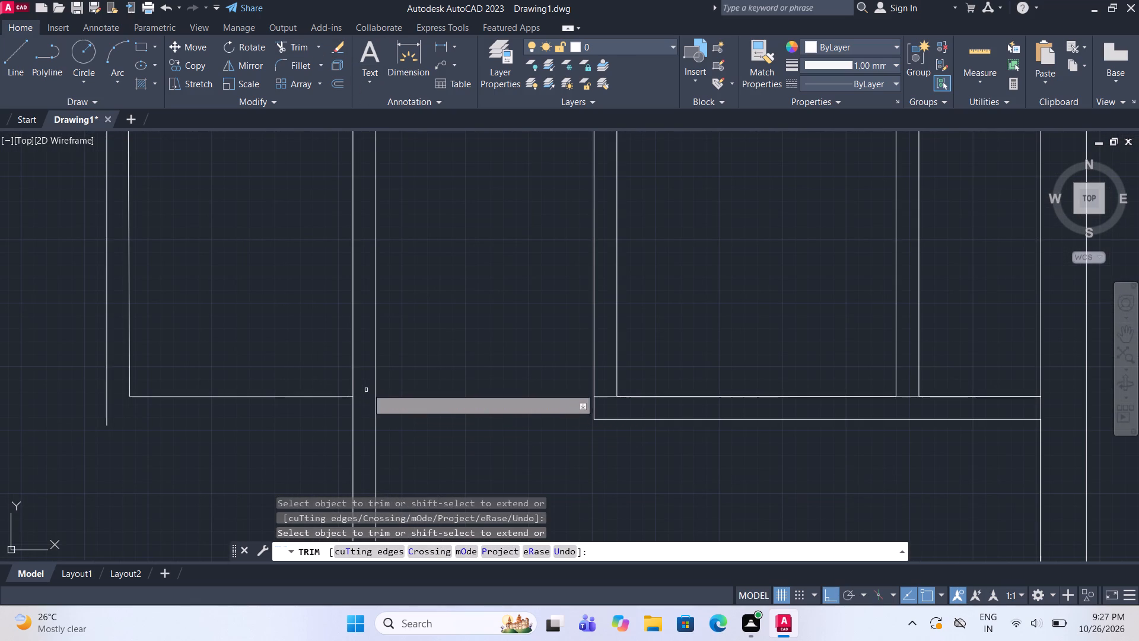
left_click(369, 379)
left_click(370, 404)
left_click_drag(606, 401, 606, 398)
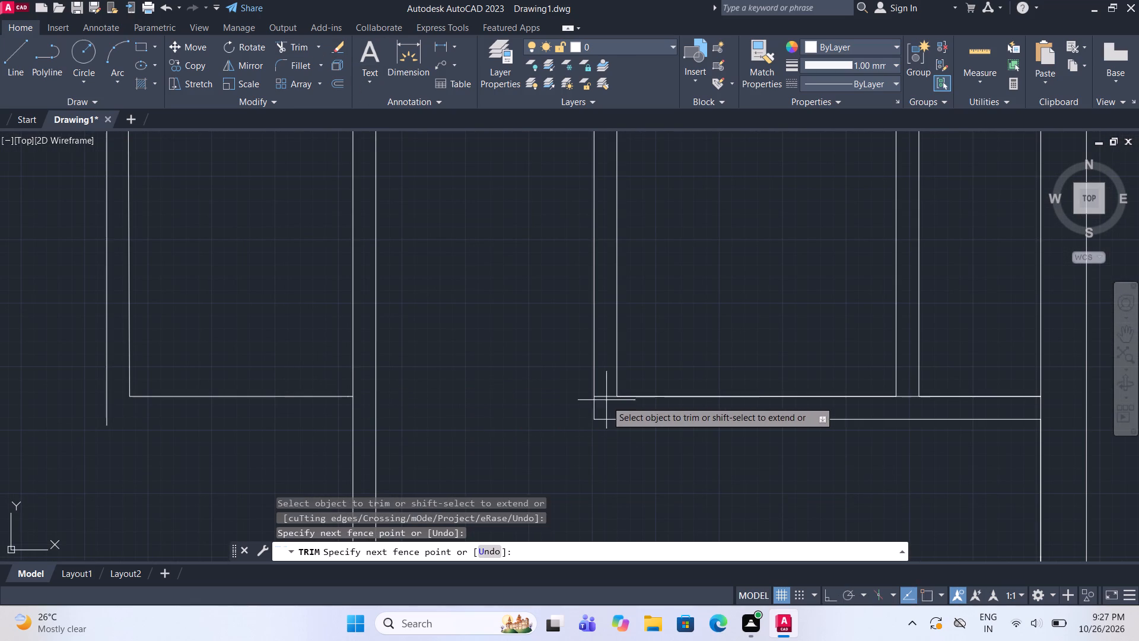
left_click_drag(606, 398, 606, 379)
scroll(591, 394, "down", 3)
middle_click_drag(541, 394, 494, 384)
key("Escape")
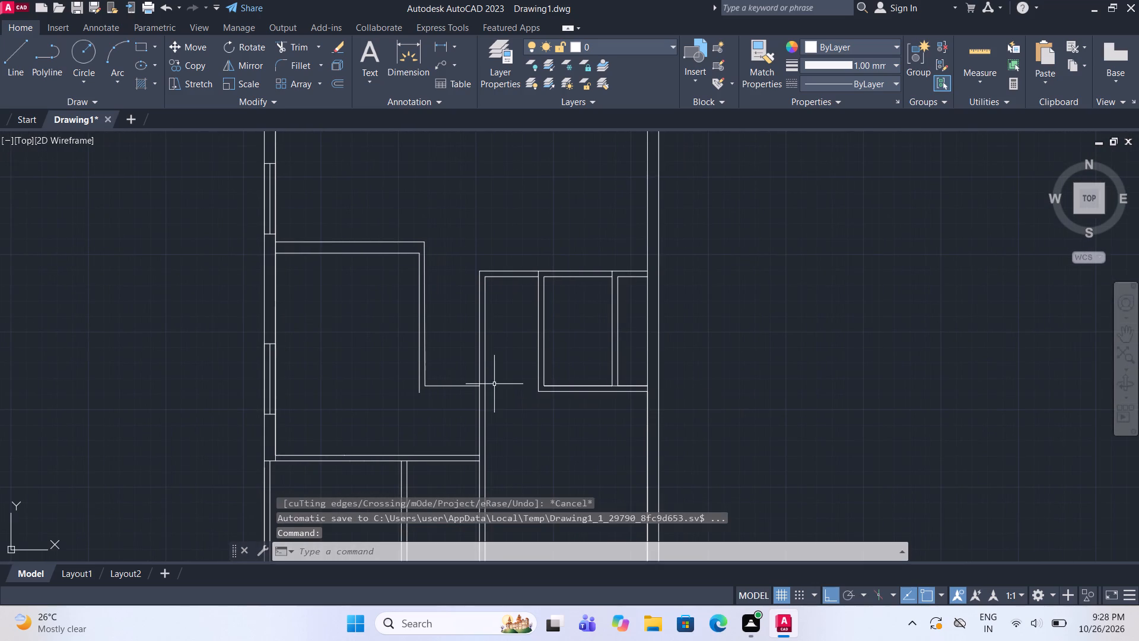
Draw a short line extending the long vertical wall's right face to the outer line of the small rooms' top wall.
scroll(494, 391, "down", 2)
middle_click_drag(501, 407, 518, 417)
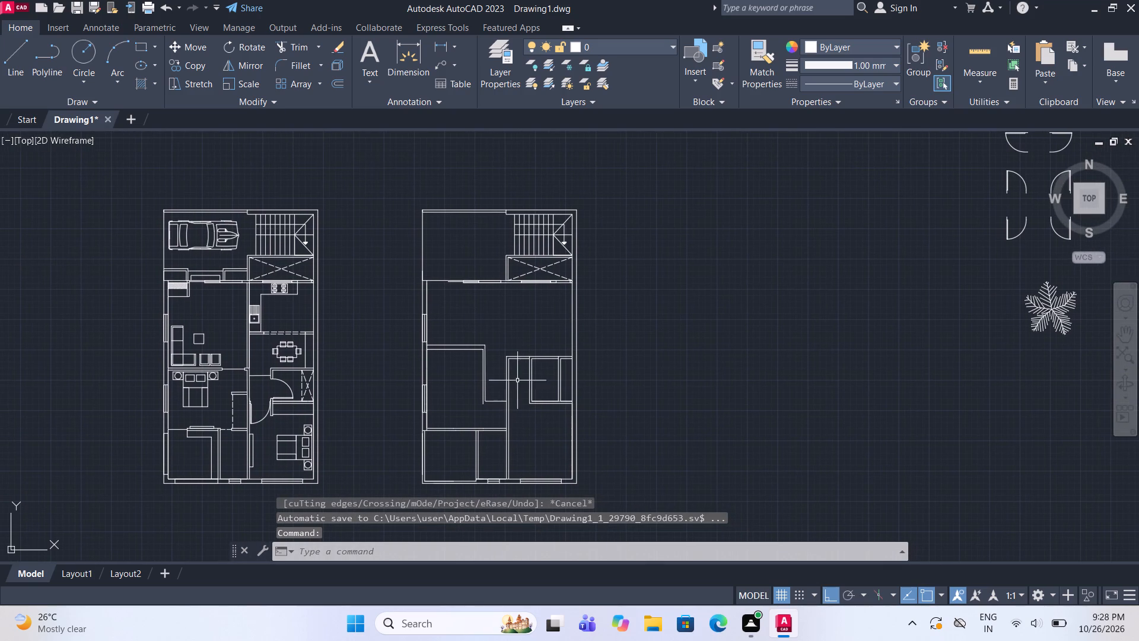
scroll(520, 358, "up", 2)
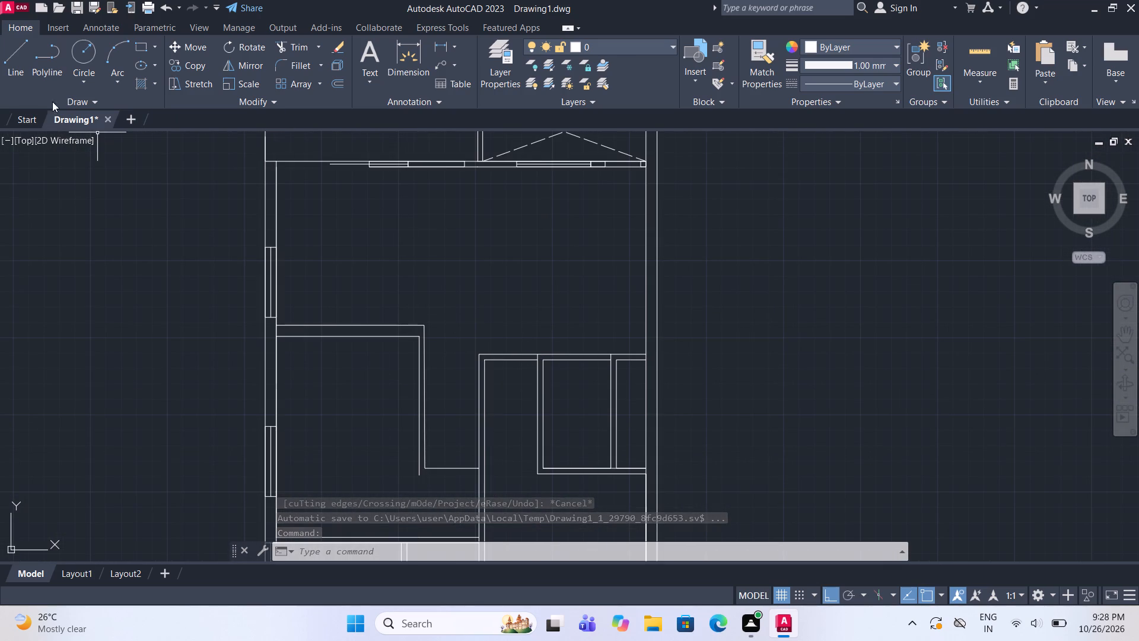
left_click(14, 56)
scroll(458, 375, "up", 2)
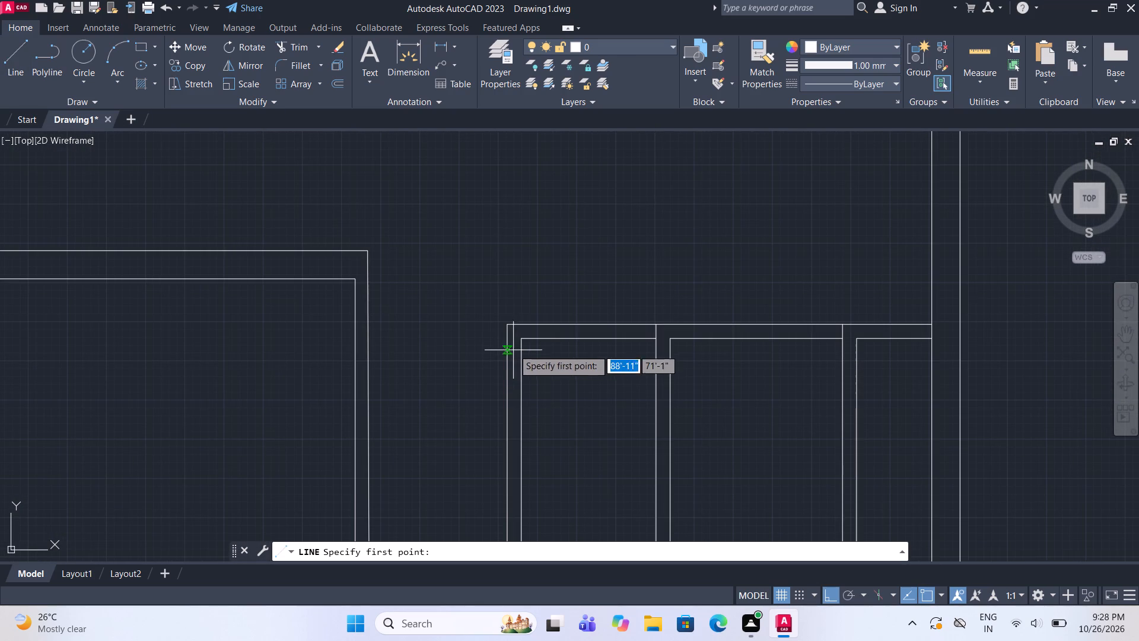
left_click(517, 342)
left_click(518, 322)
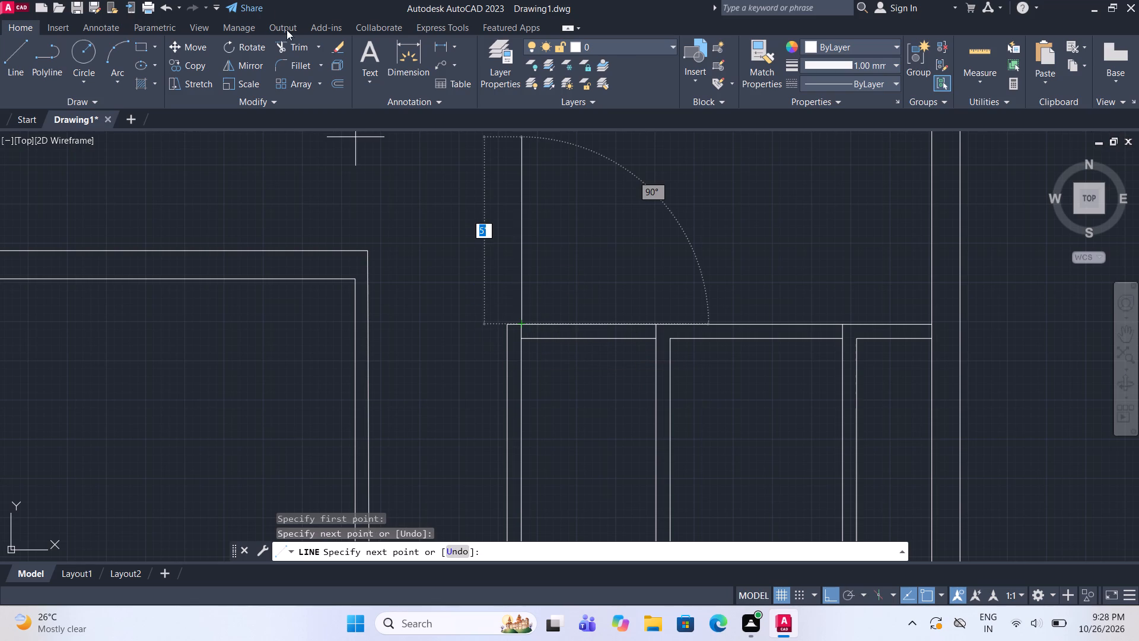
Trim both top wall lines between the long vertical wall and the first small-room partition.
left_click(295, 43)
left_click_drag(536, 274, 552, 366)
scroll(552, 331, "down", 2)
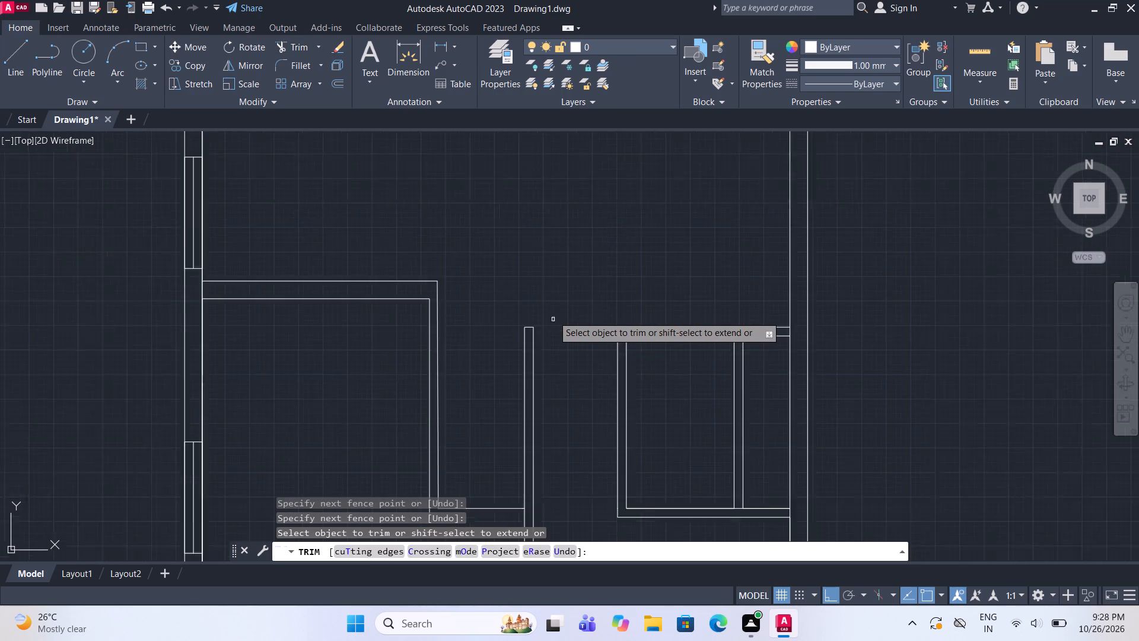
scroll(553, 314, "down", 1)
key("Escape")
scroll(569, 320, "down", 1)
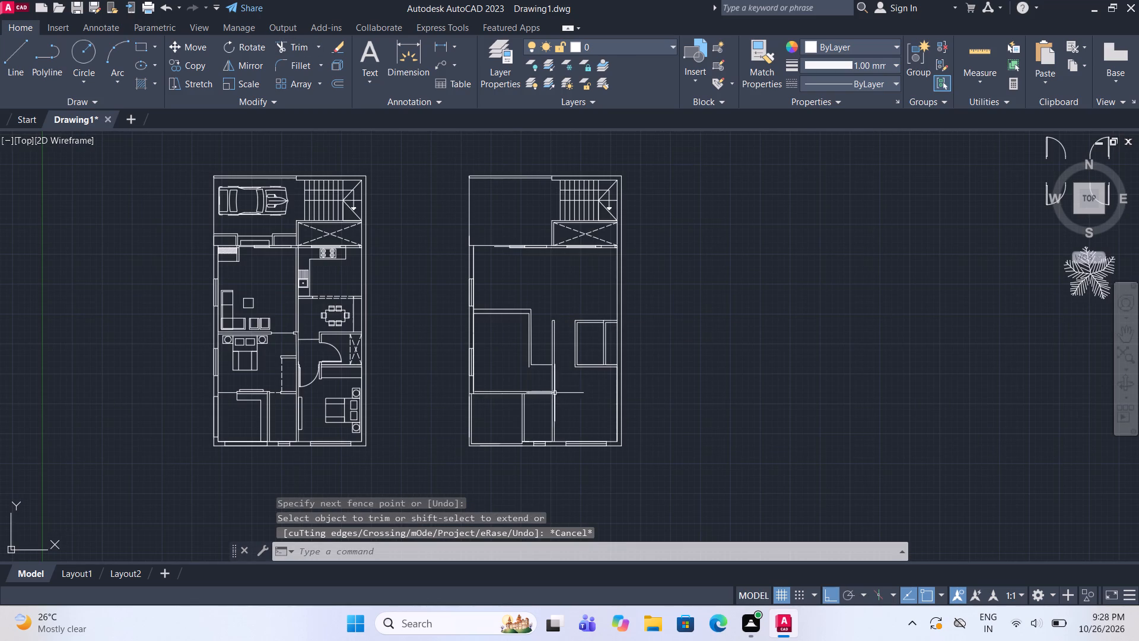
Erase the double vertical wall in the cleared plan's middle and the short horizontal line linking it to the long vertical wall.
scroll(536, 362, "up", 1)
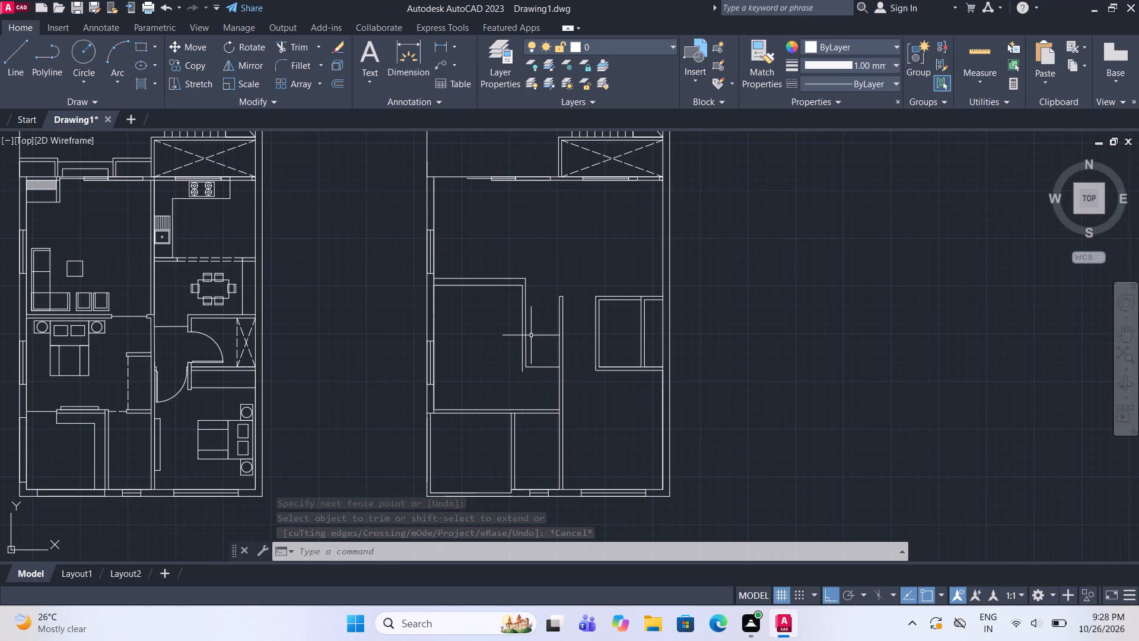
scroll(530, 354, "up", 1)
left_click(536, 385)
double_click(507, 336)
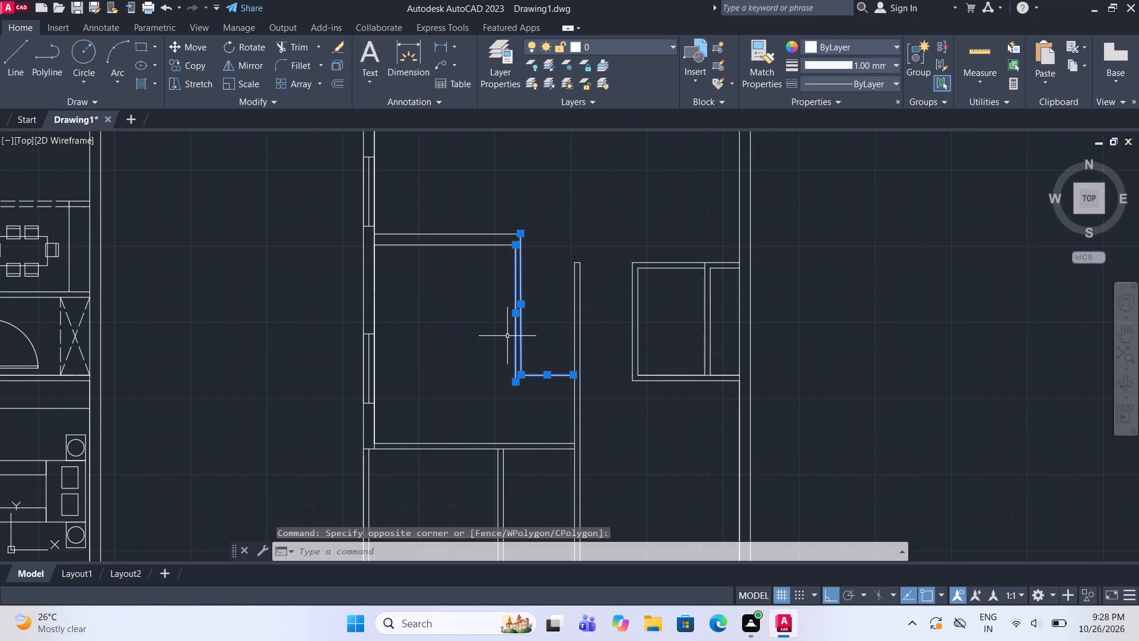
key("Delete")
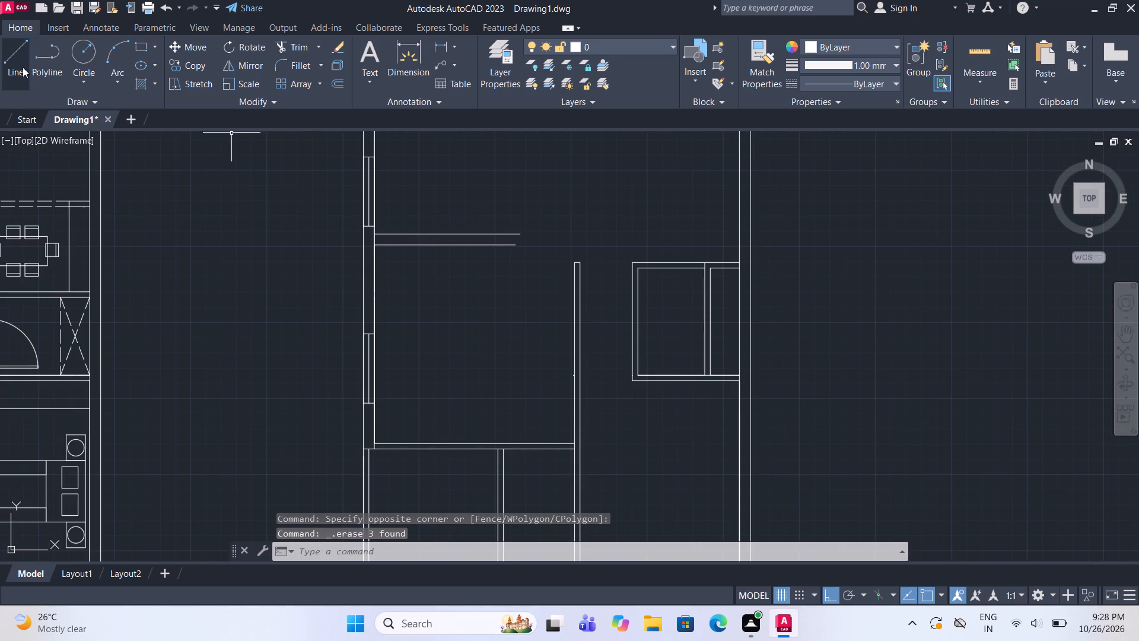
Draw a 13'7" horizontal line from the left wall's inner corner along the upper line of the wall above the bottom rooms.
left_click(23, 67)
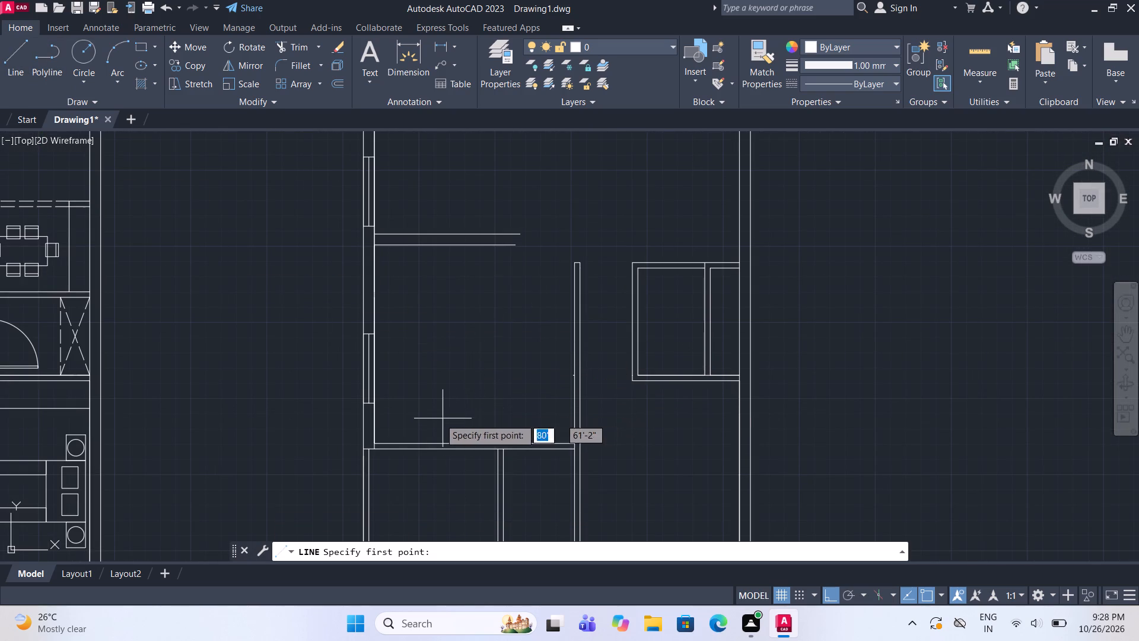
scroll(392, 448, "up", 1)
left_click(359, 440)
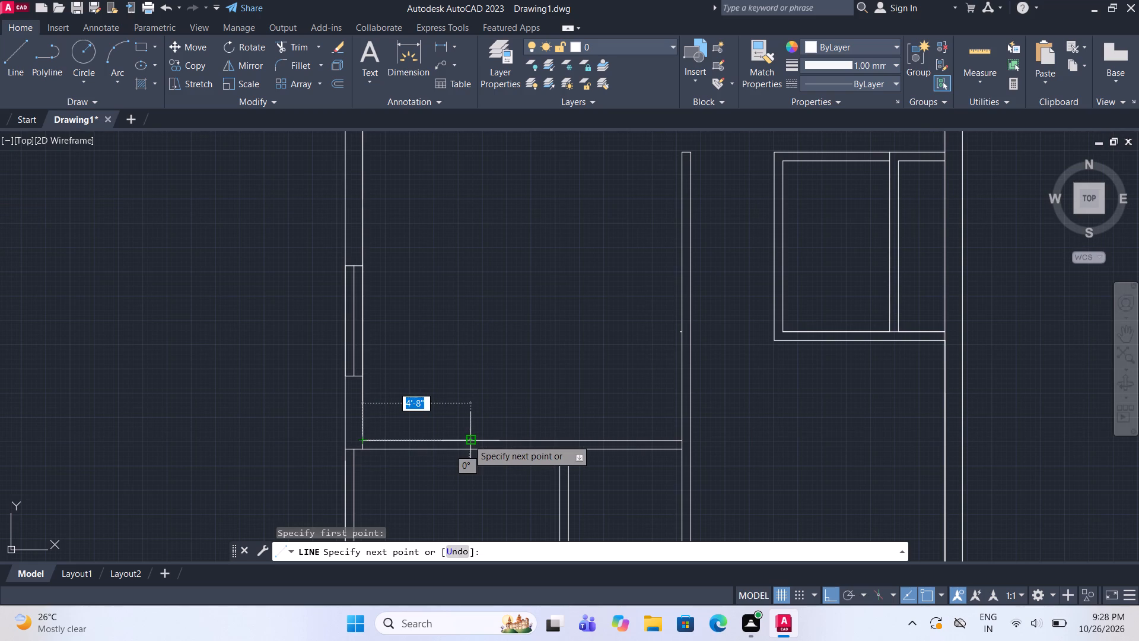
type("13")
type("'7\"")
key("Return")
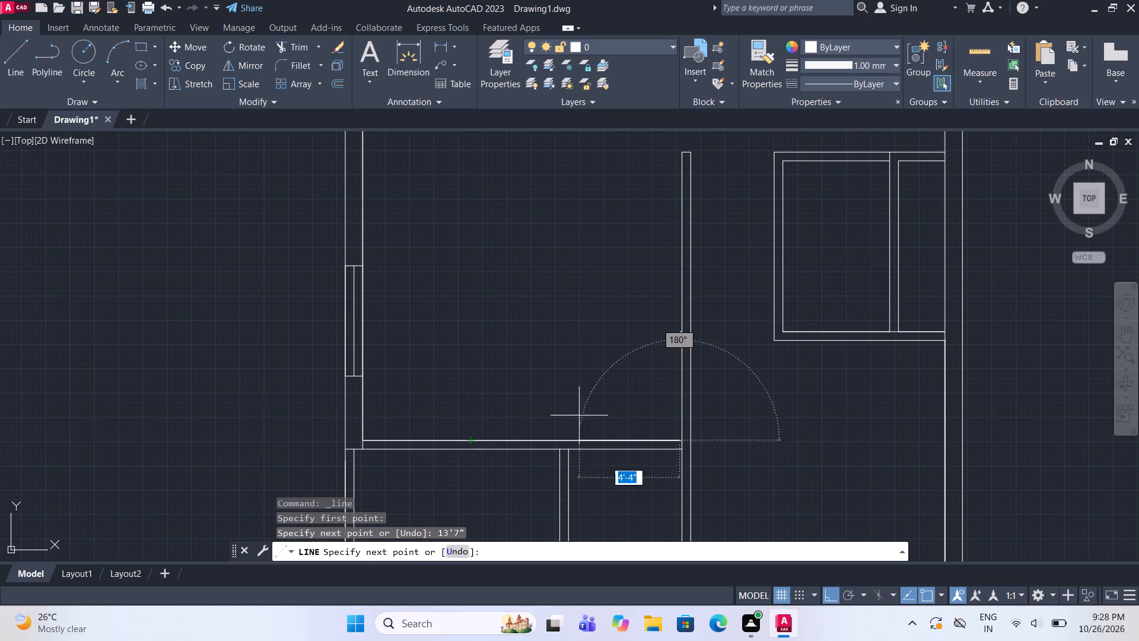
key("Escape")
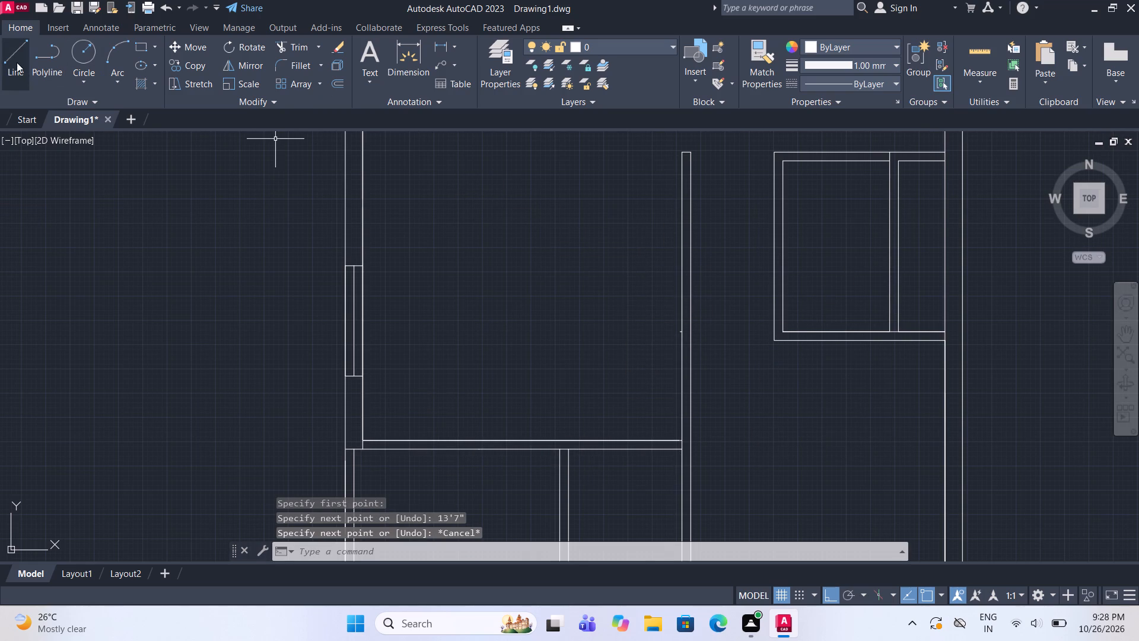
Draw a line 10' up from the same inner corner and across to the long vertical wall's left face.
left_click(17, 62)
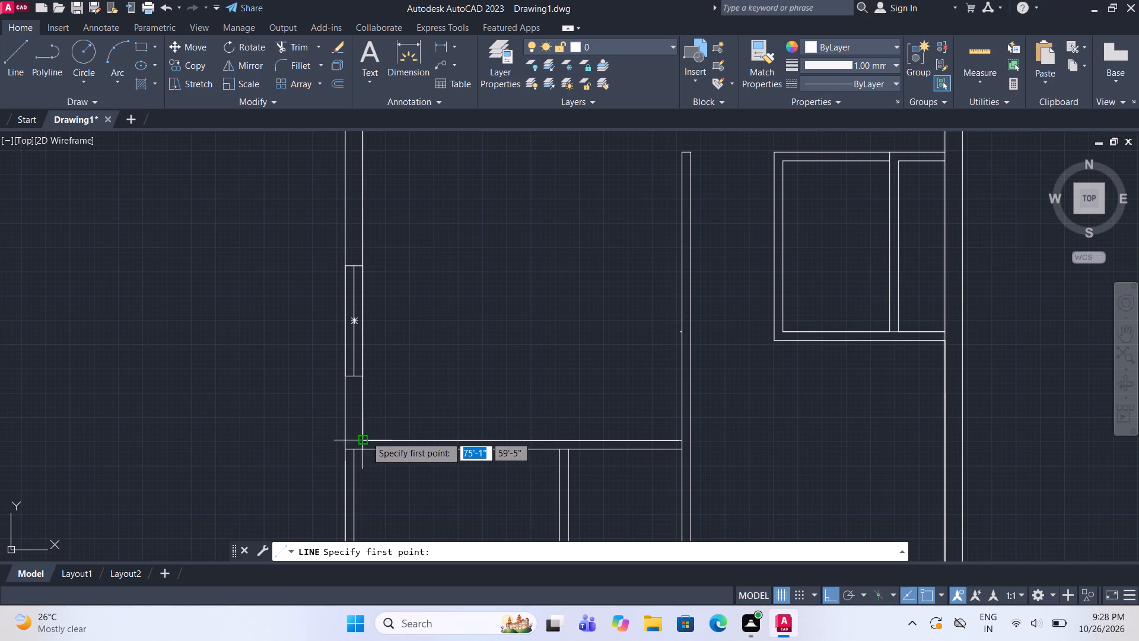
left_click(365, 437)
type("10'")
key("Return")
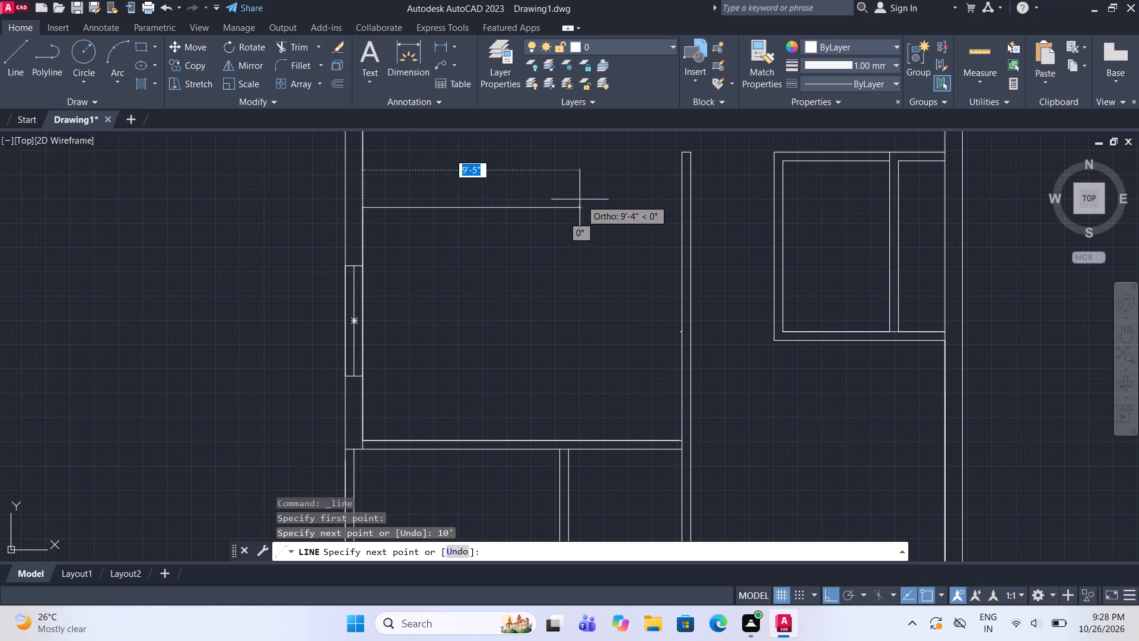
left_click(677, 210)
middle_click_drag(622, 215, 626, 242)
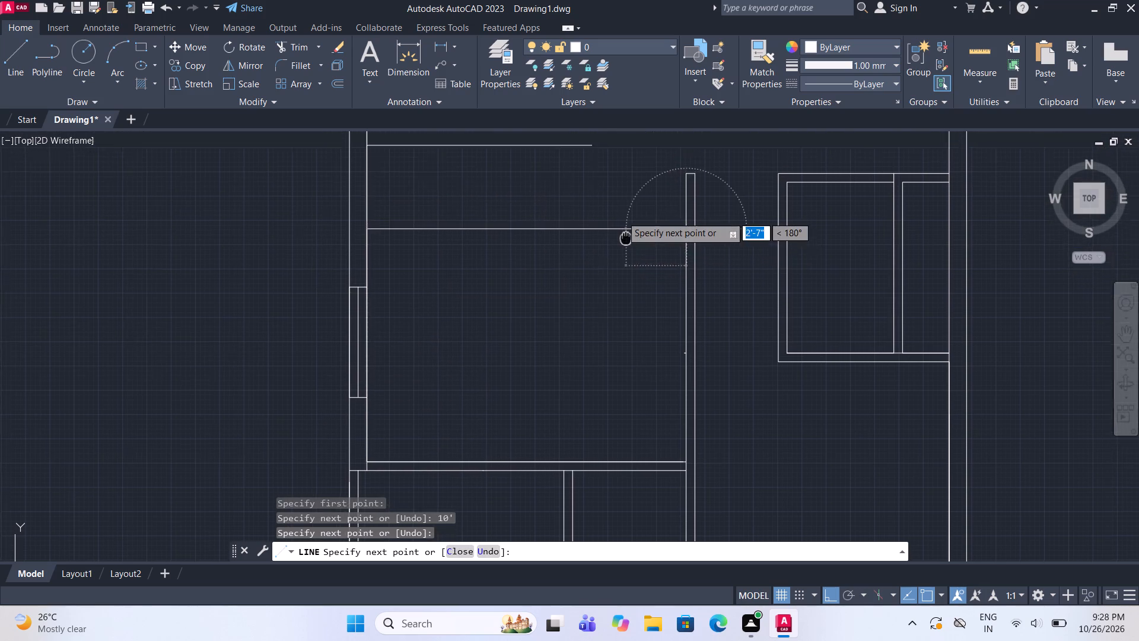
middle_click_drag(626, 242, 581, 302)
key("Escape")
Erase the two old horizontal wall lines above the new horizontal line.
left_click_drag(537, 302, 534, 293)
left_click(524, 275)
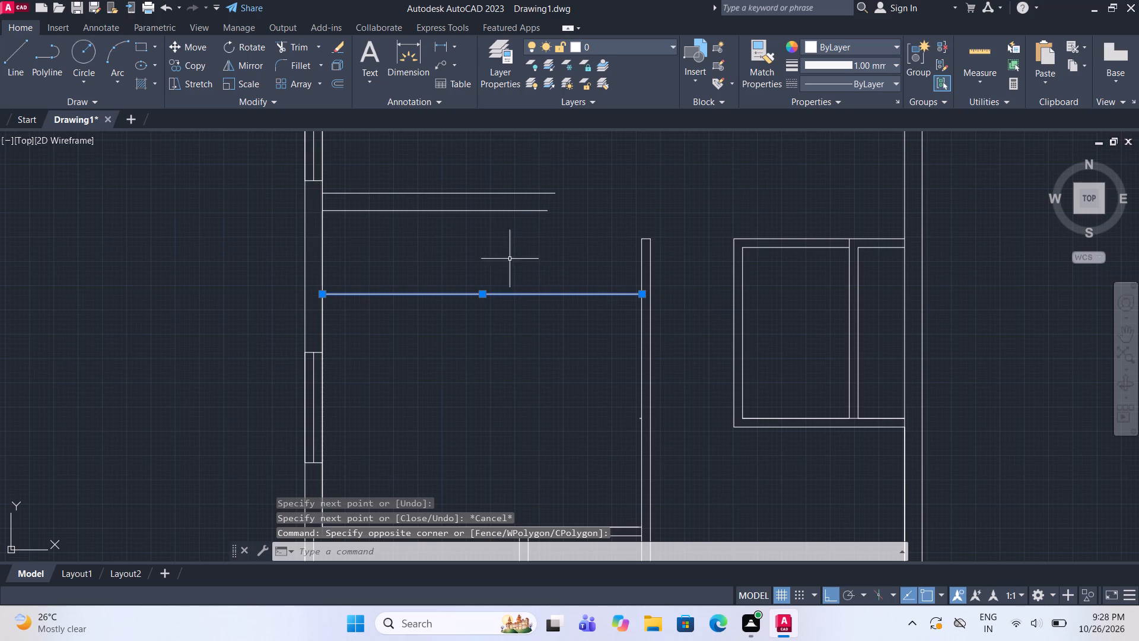
left_click(477, 231)
key("Escape")
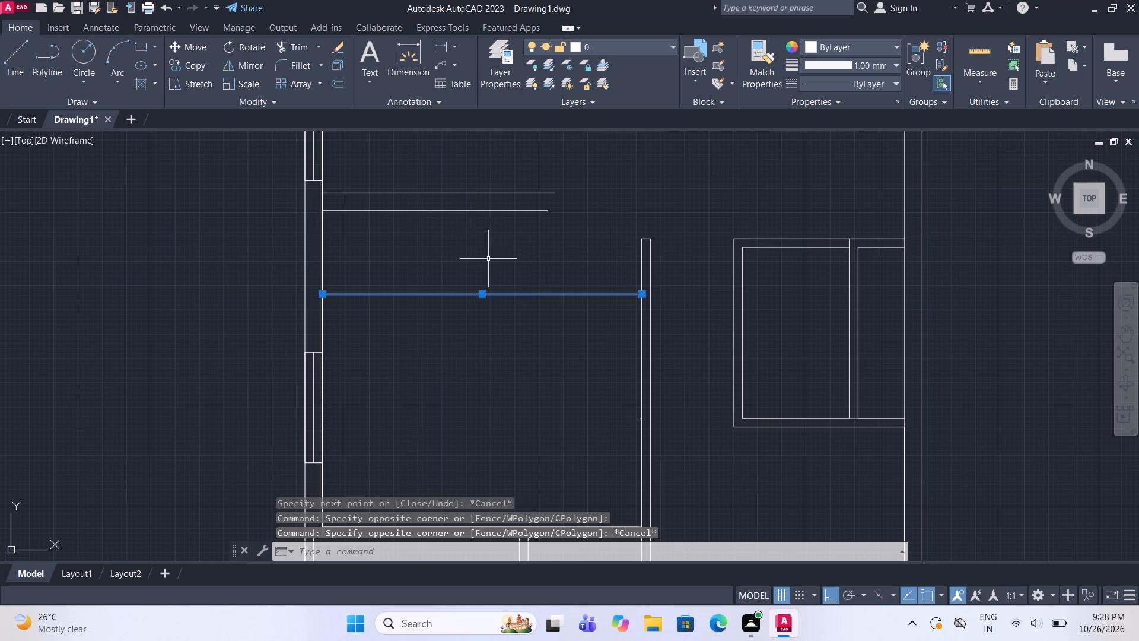
scroll(488, 259, "down", 1)
left_click(488, 248)
left_click(474, 217)
key("Escape")
left_click_drag(491, 251, 483, 238)
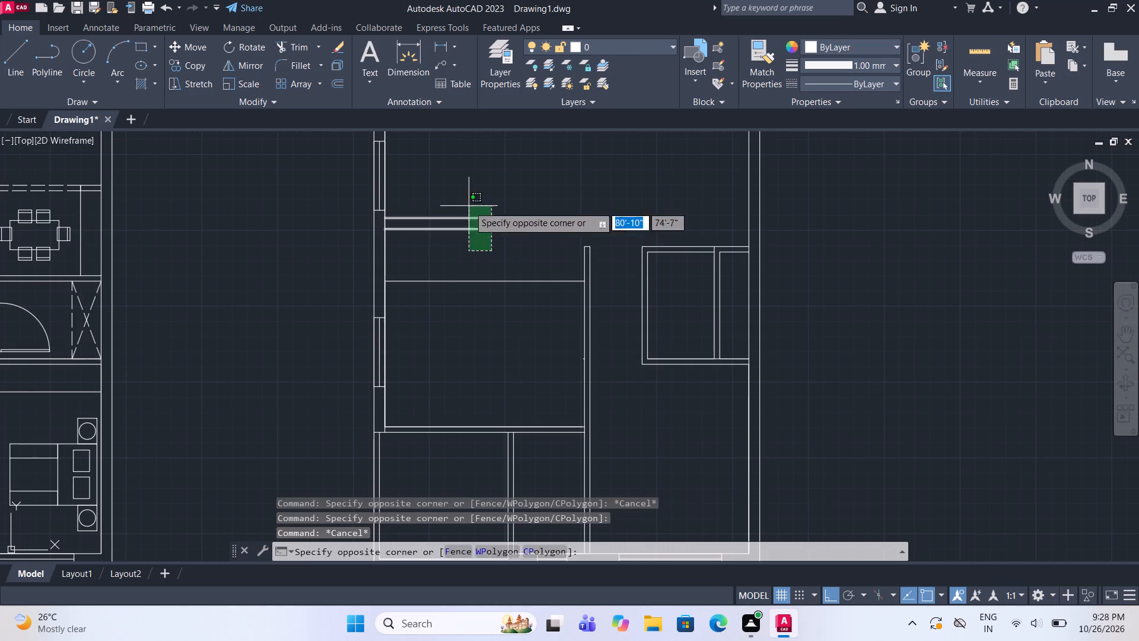
left_click(468, 206)
key("Delete")
Offset the new horizontal line 9" upward to form the room's top wall.
left_click_drag(492, 294, 488, 280)
left_click(482, 263)
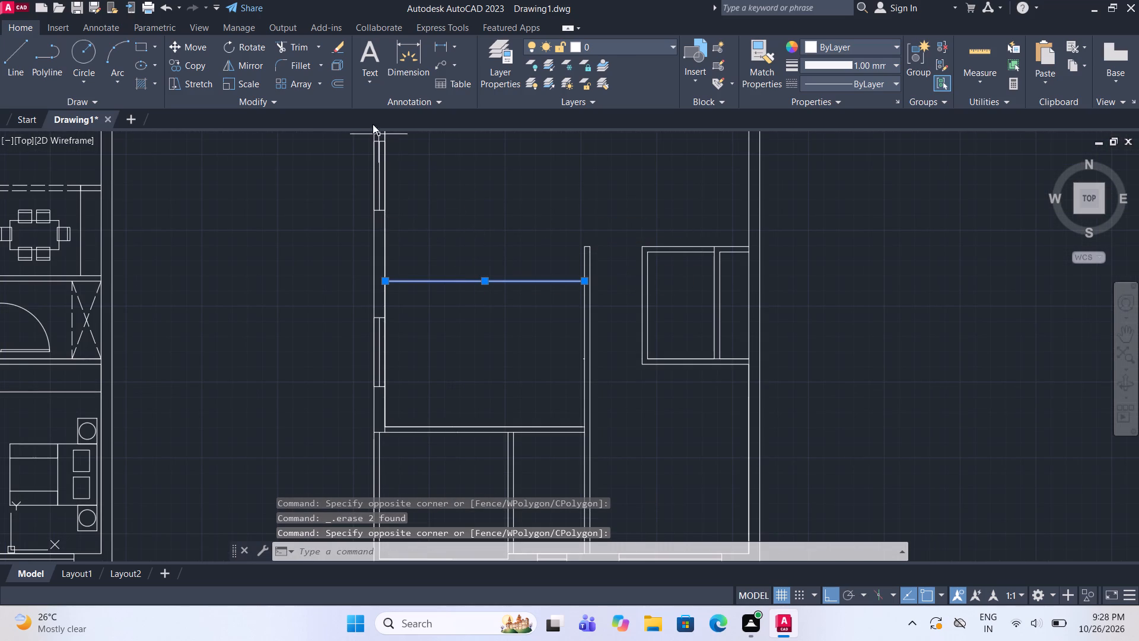
left_click(332, 82)
left_click(475, 277)
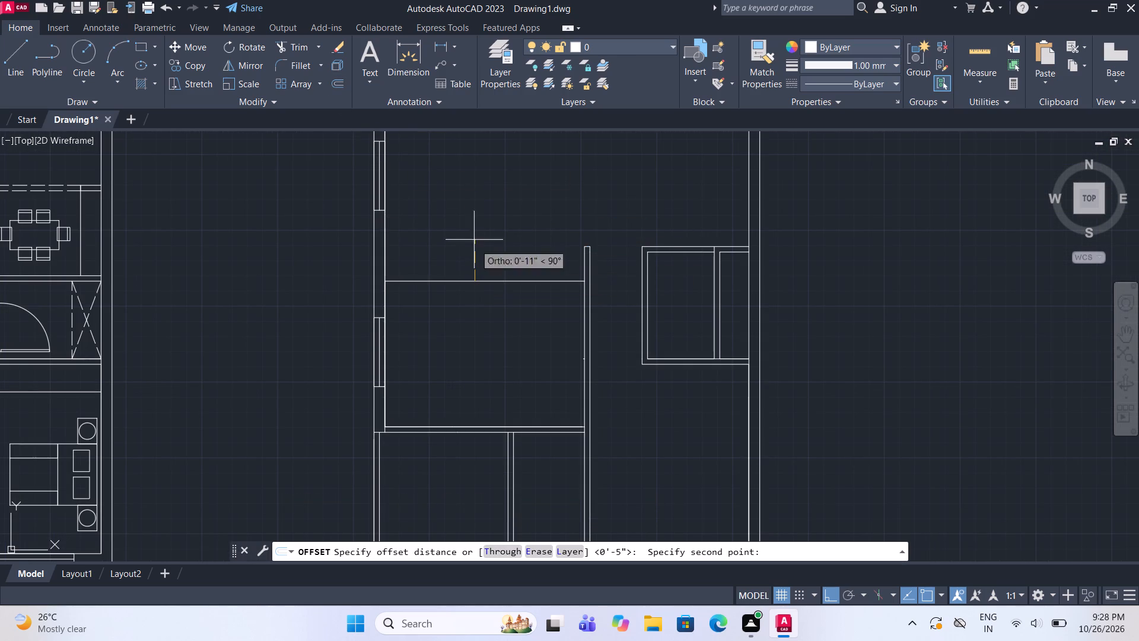
type("9\"")
key("Return")
left_click(475, 195)
middle_click_drag(480, 211, 471, 256)
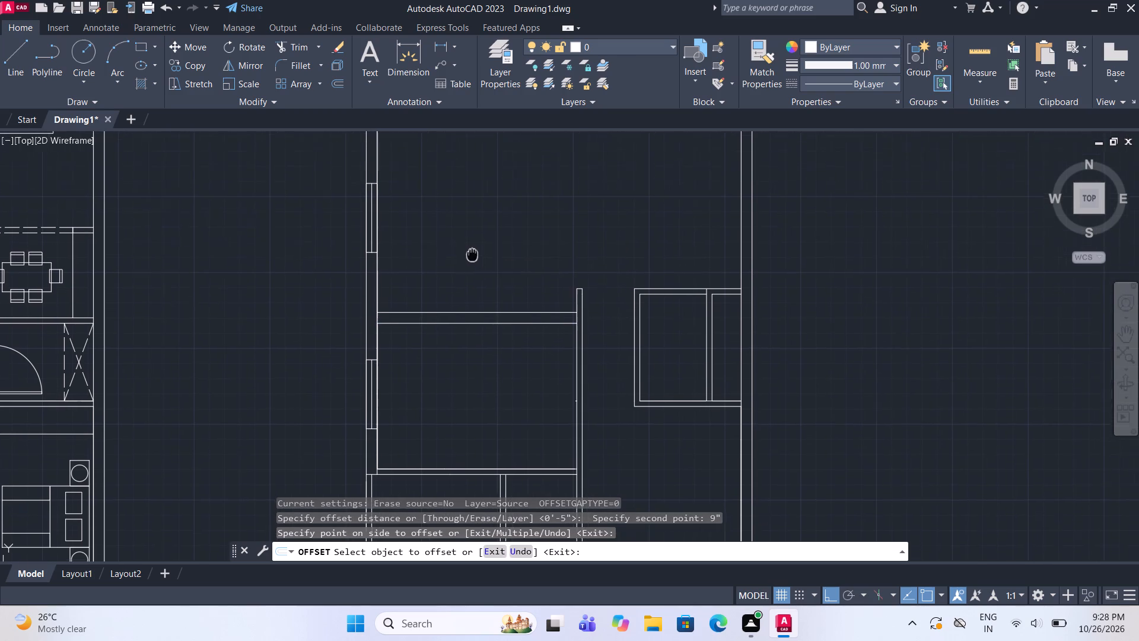
middle_click_drag(471, 256, 467, 266)
key("Escape")
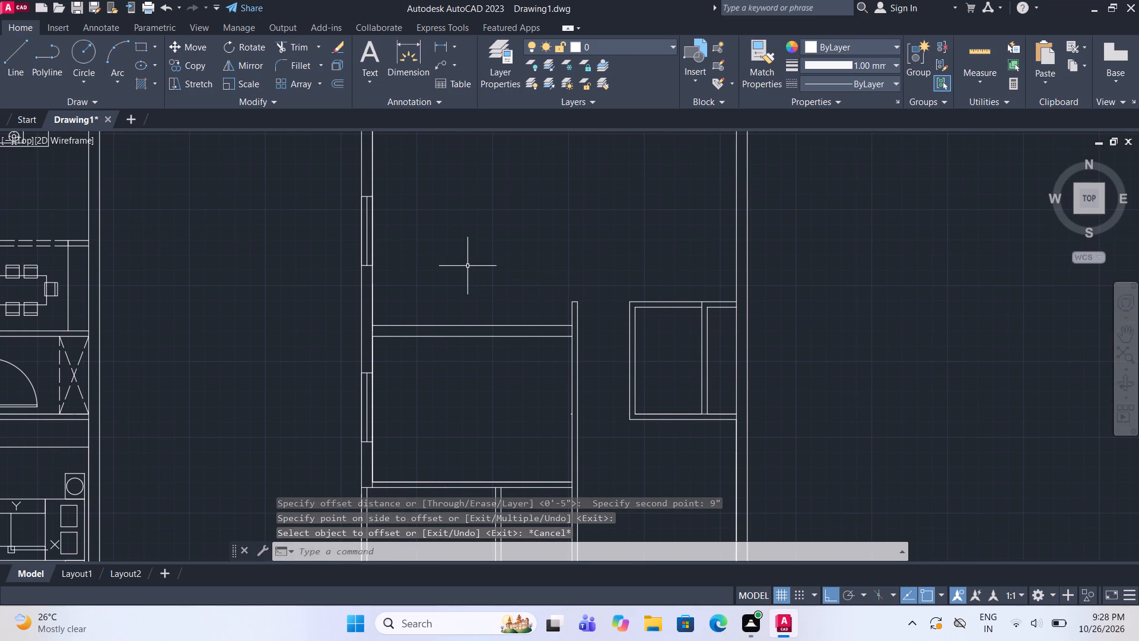
Draw an 8'10" horizontal line along the new wall's upper line, starting at the left wall's inner face.
left_click(30, 68)
left_click(10, 66)
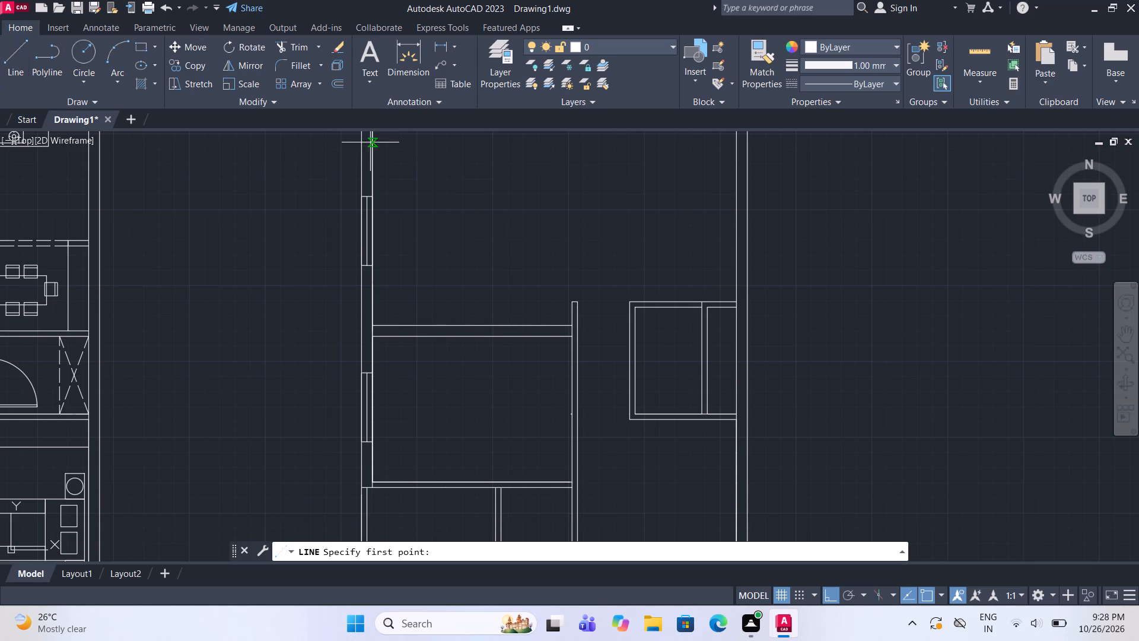
scroll(311, 331, "down", 3)
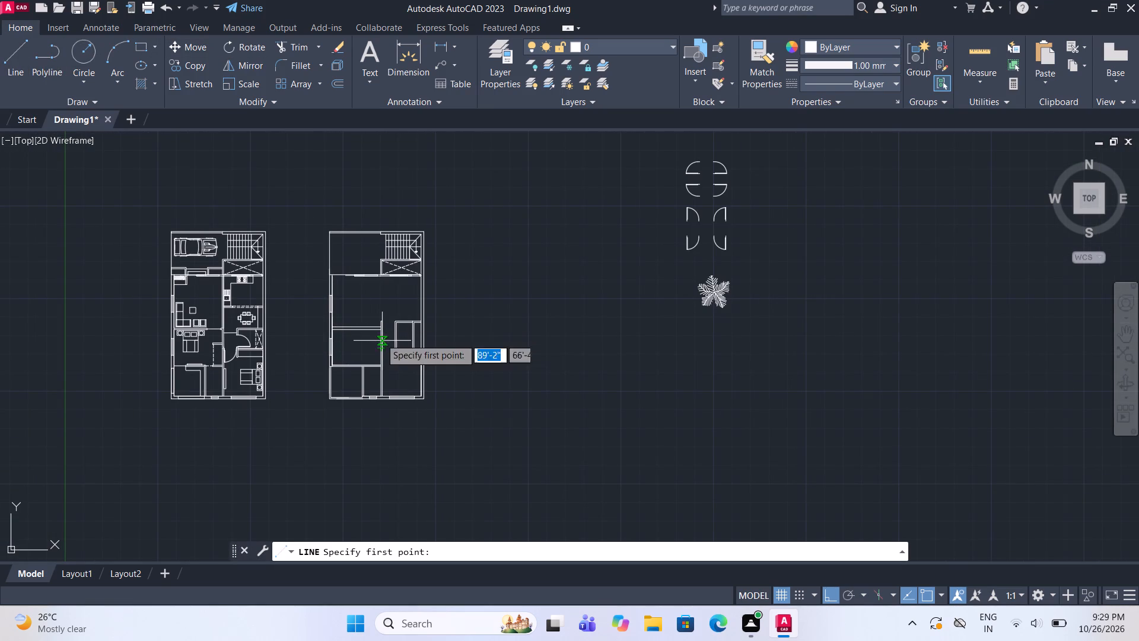
scroll(339, 303, "up", 2)
scroll(337, 361, "up", 2)
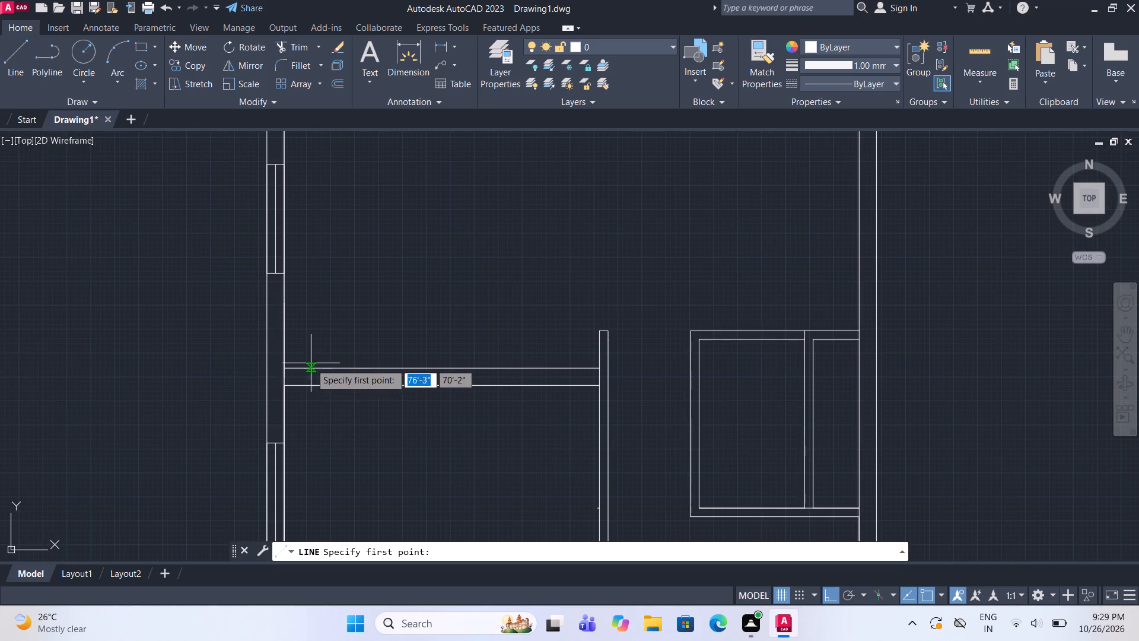
left_click(285, 369)
scroll(406, 369, "up", 1)
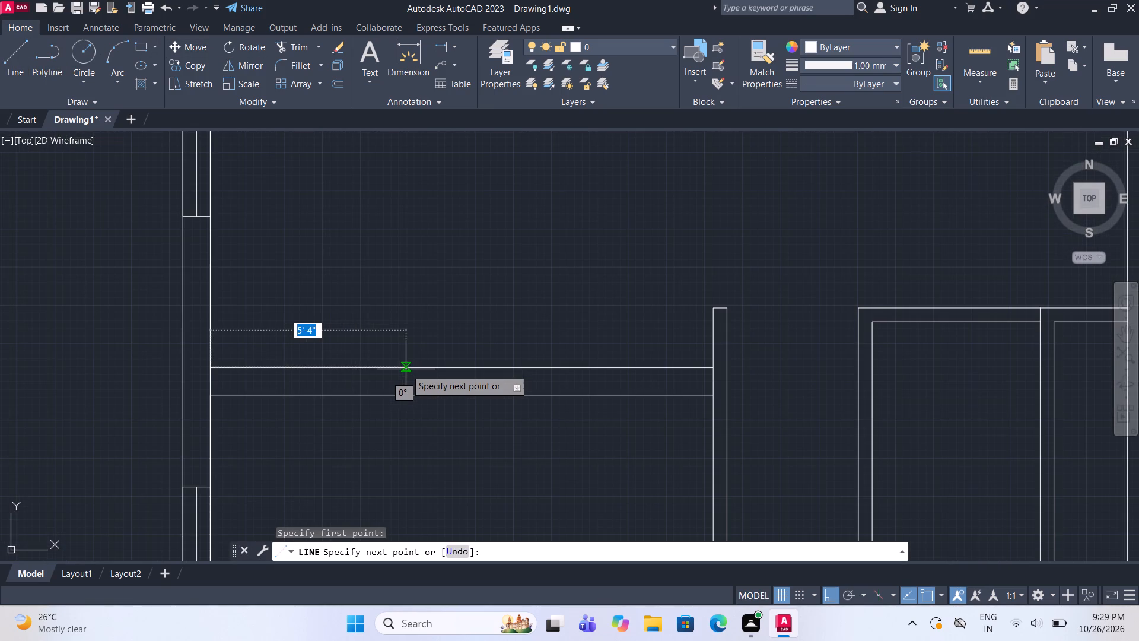
key("8")
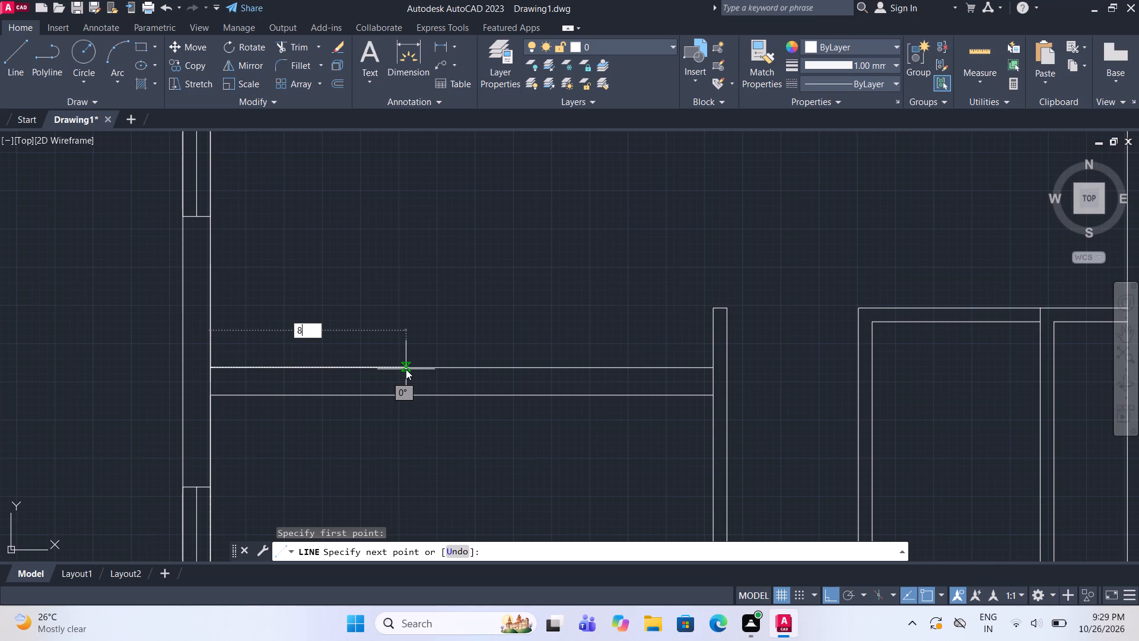
key("apostrophe")
type("10\"")
key("Return")
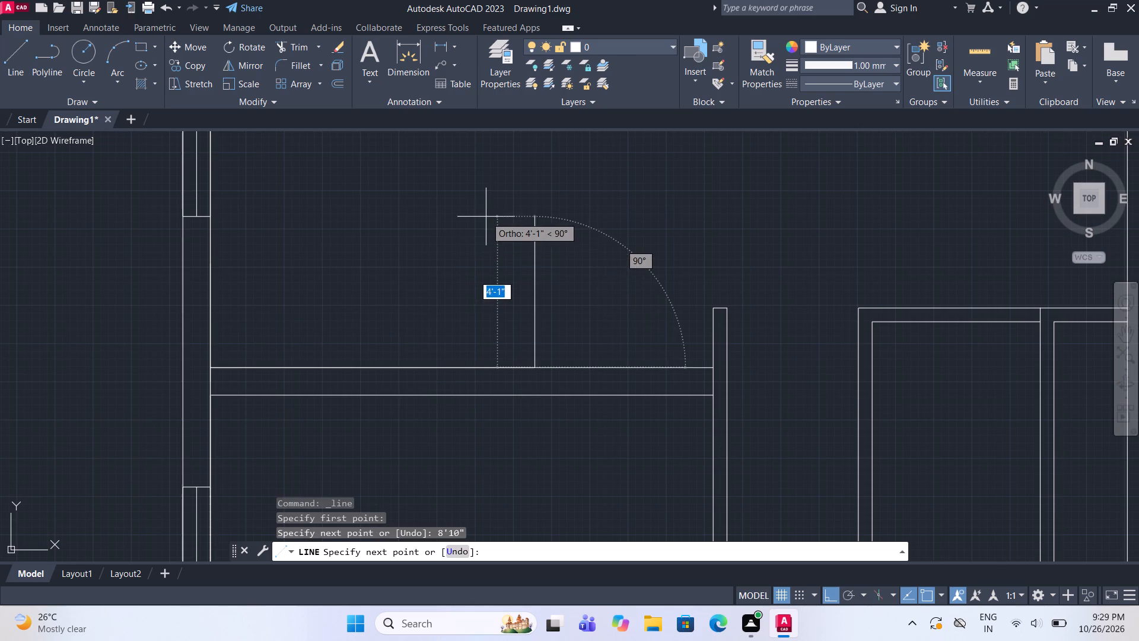
Continue the line 15' upward and across to the left wall's outer face.
middle_click_drag(486, 217, 486, 280)
scroll(489, 294, "down", 3)
scroll(498, 242, "up", 2)
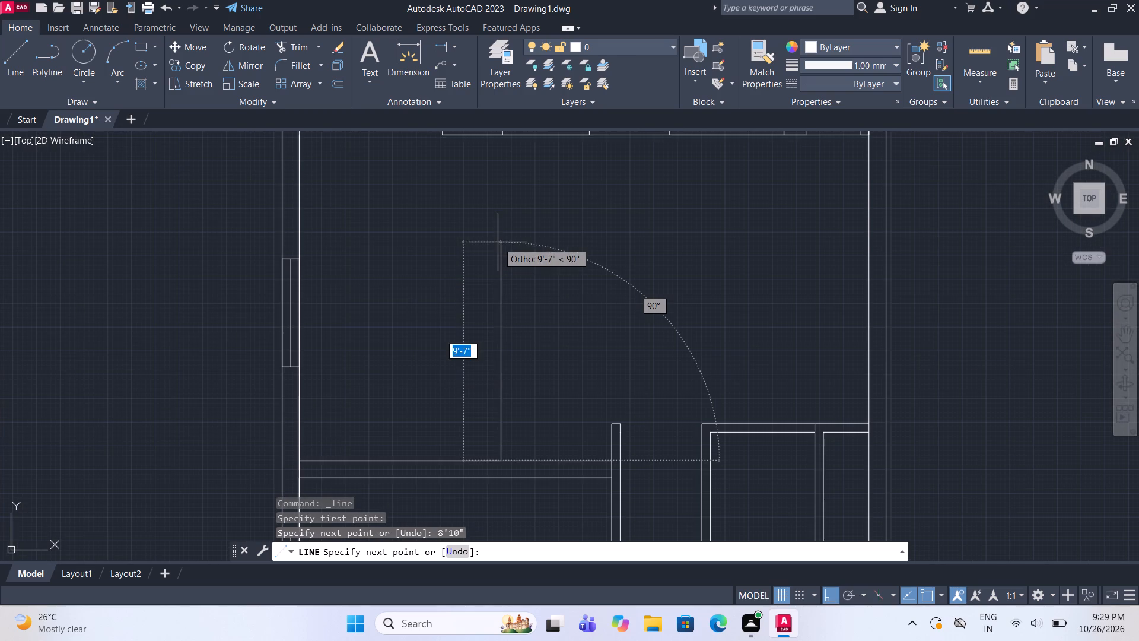
type("15")
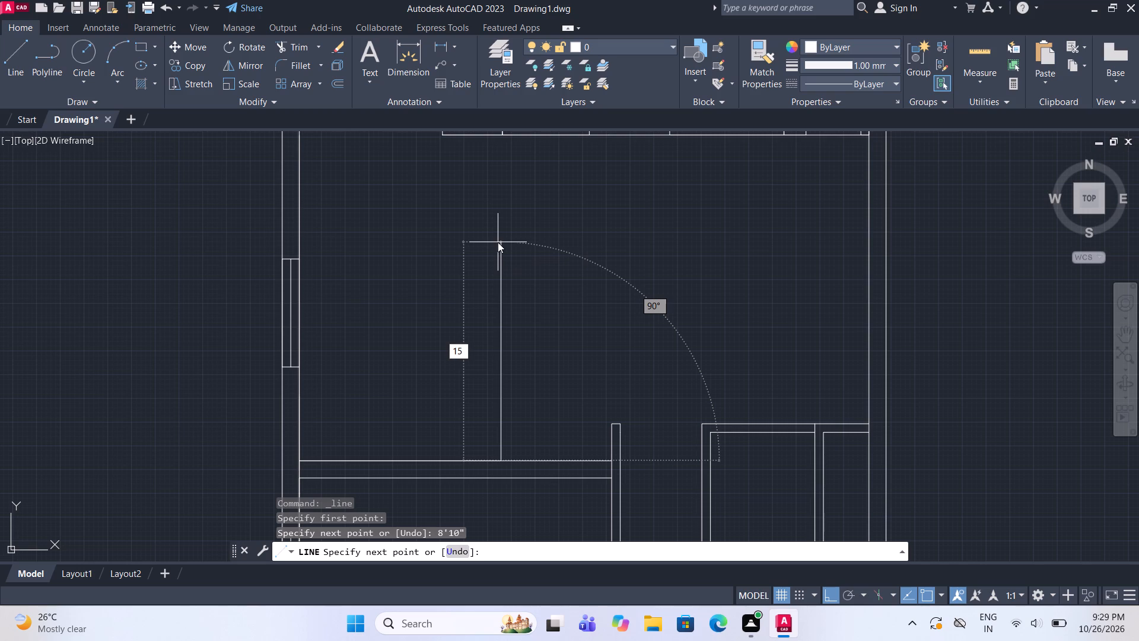
key("apostrophe")
key("Return")
scroll(498, 242, "down", 2)
middle_click_drag(482, 202, 482, 237)
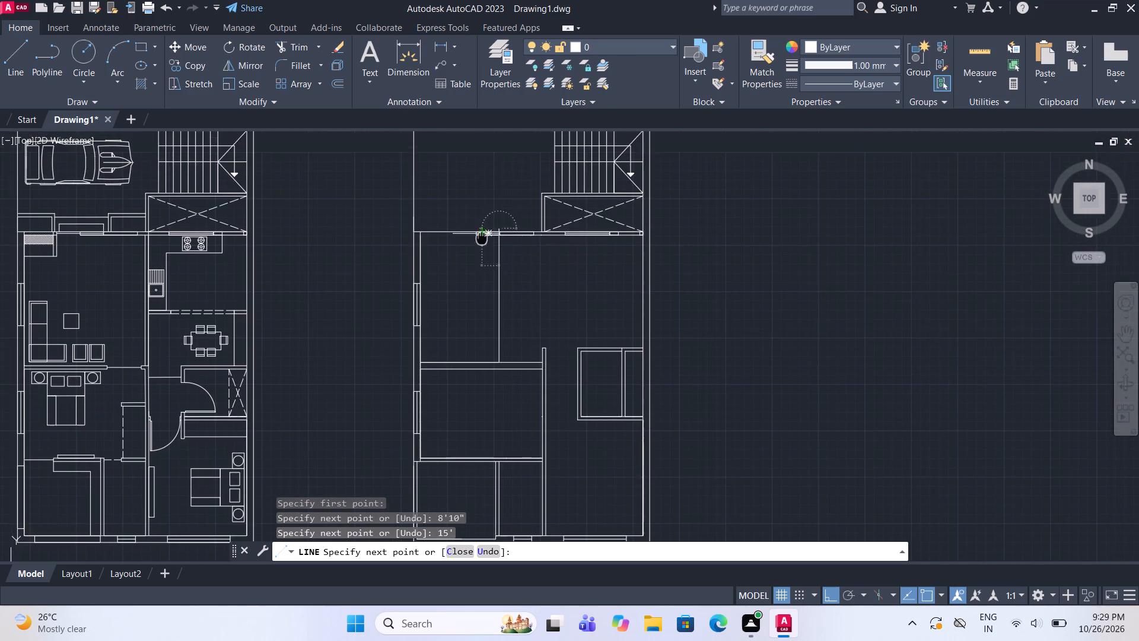
scroll(465, 225, "up", 3)
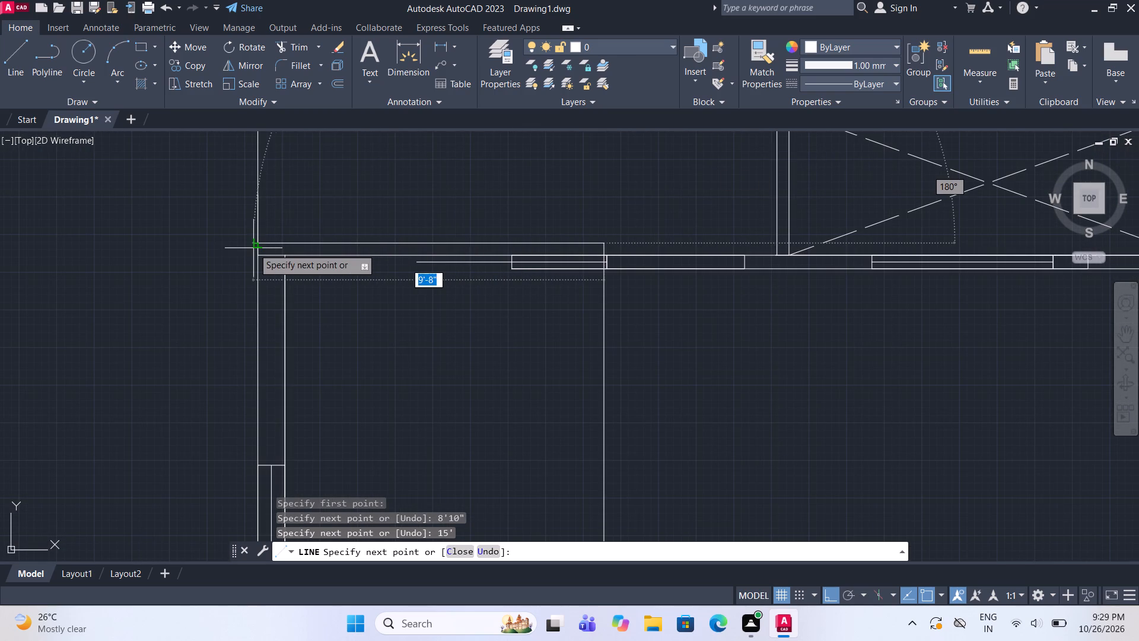
left_click(254, 249)
key("Escape")
Erase the old wall and window pieces between the left wall and the staircase block, plus the left wall's short end line.
left_click_drag(521, 292, 517, 287)
left_click(492, 251)
key("Delete")
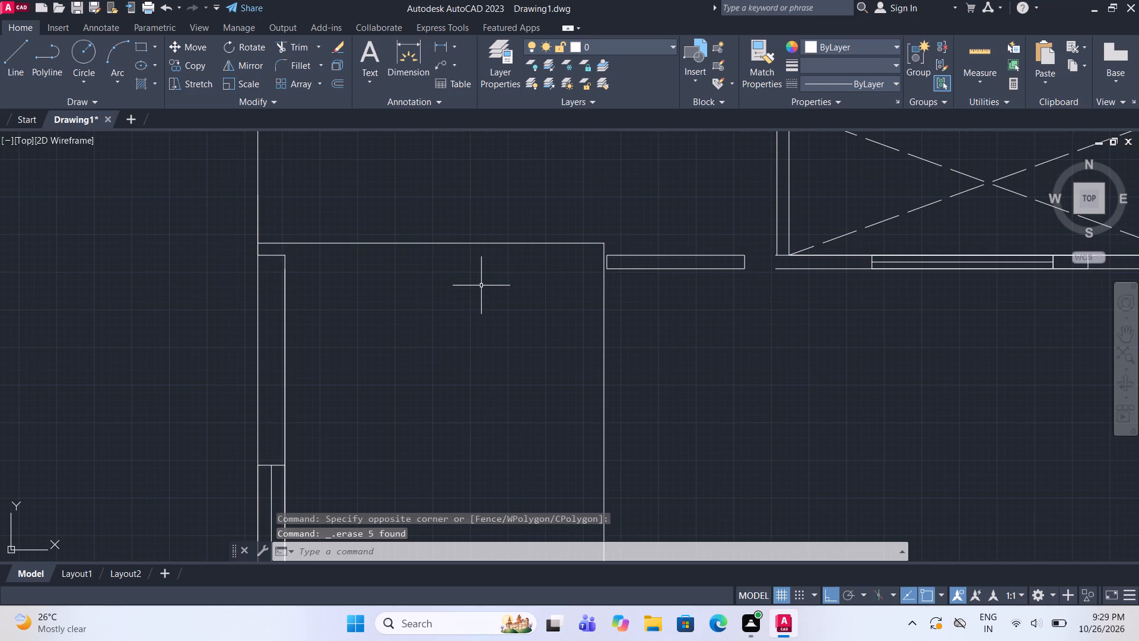
scroll(481, 285, "down", 1)
scroll(541, 285, "up", 1)
left_click(643, 305)
left_click(610, 245)
key("Delete")
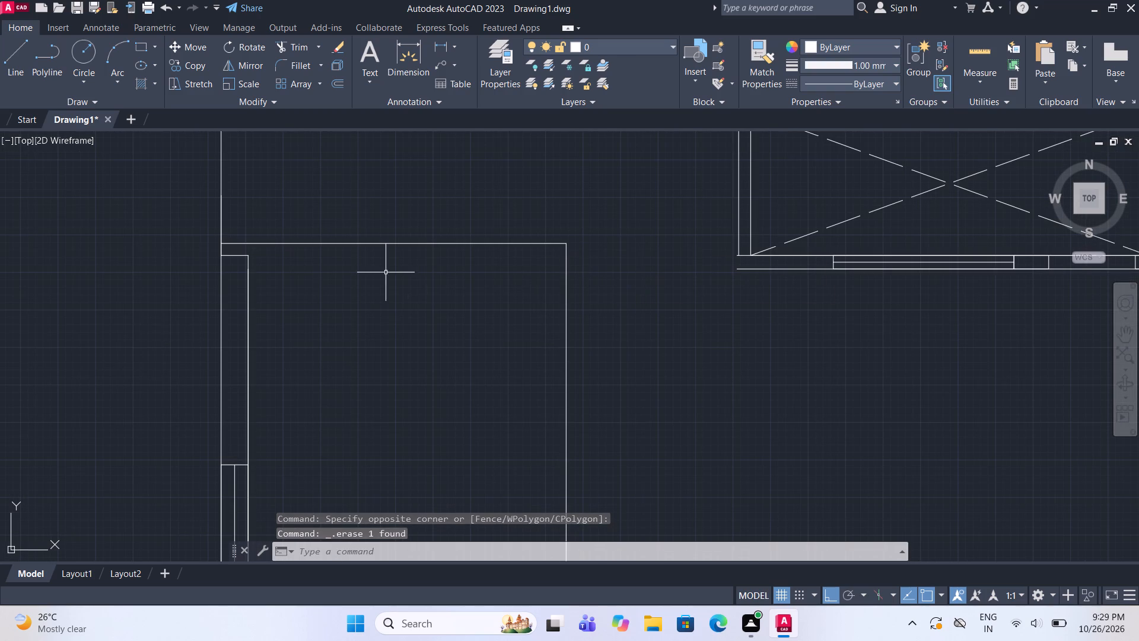
left_click(241, 258)
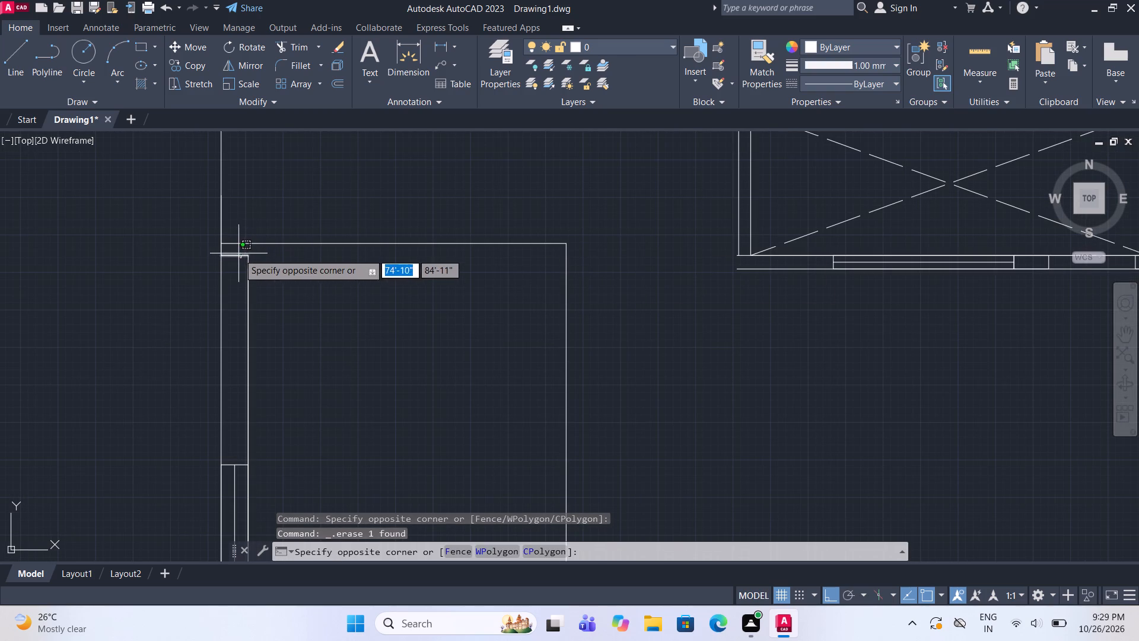
left_click(239, 253)
key("Delete")
Offset the new room's right vertical line 9" outward to form its wall.
scroll(323, 211, "down", 3)
middle_click_drag(331, 266, 349, 241)
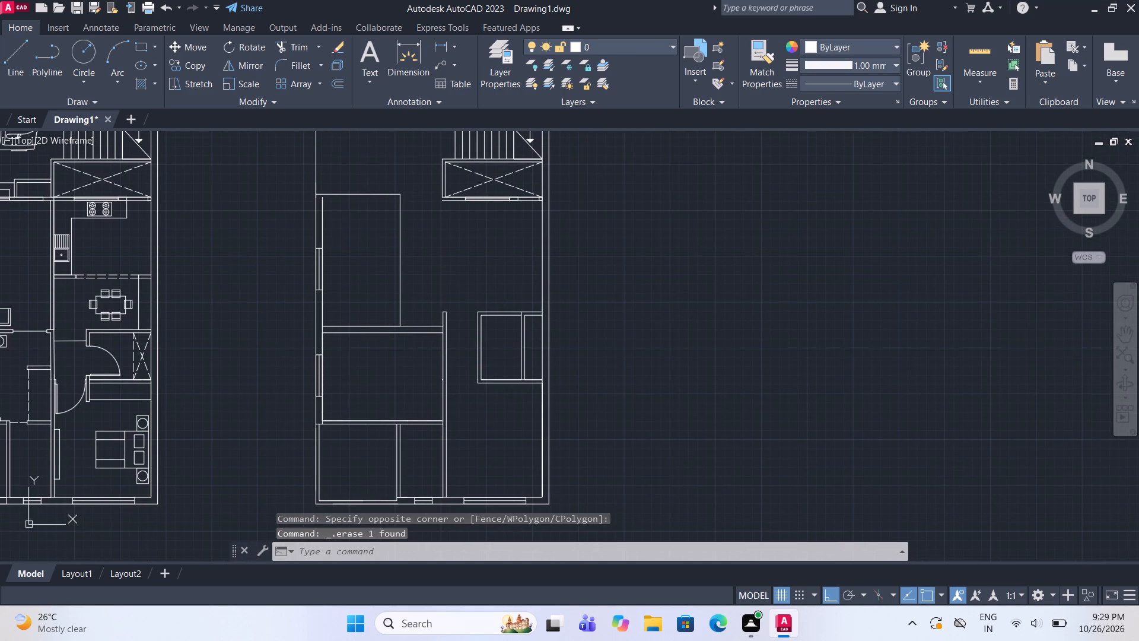
scroll(402, 204, "up", 1)
left_click_drag(408, 237, 403, 229)
left_click(378, 176)
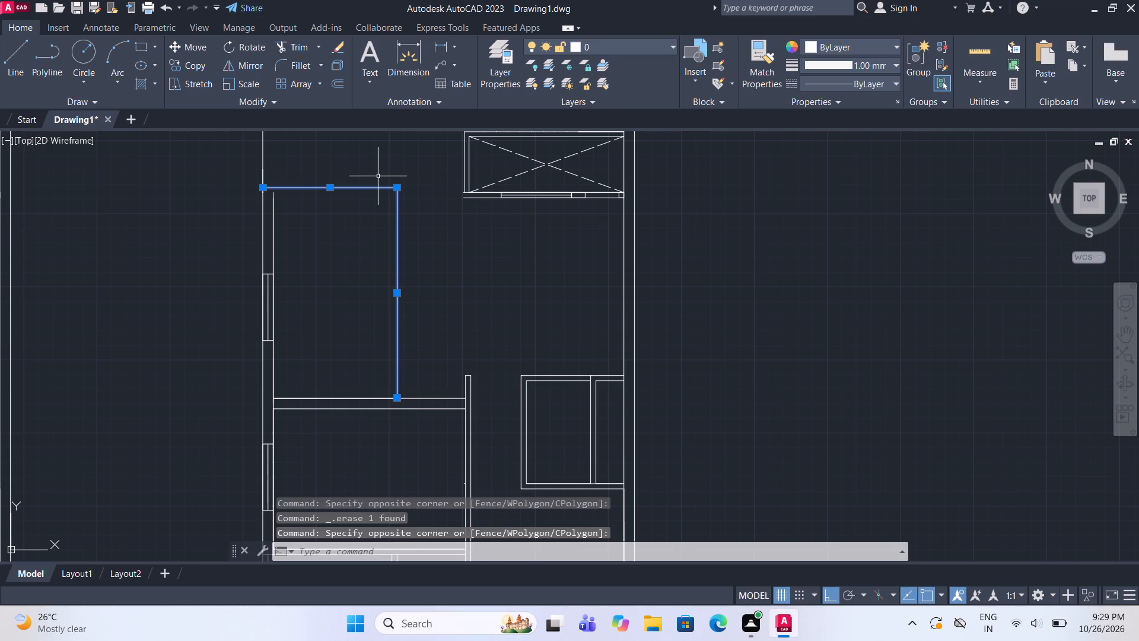
left_click(336, 81)
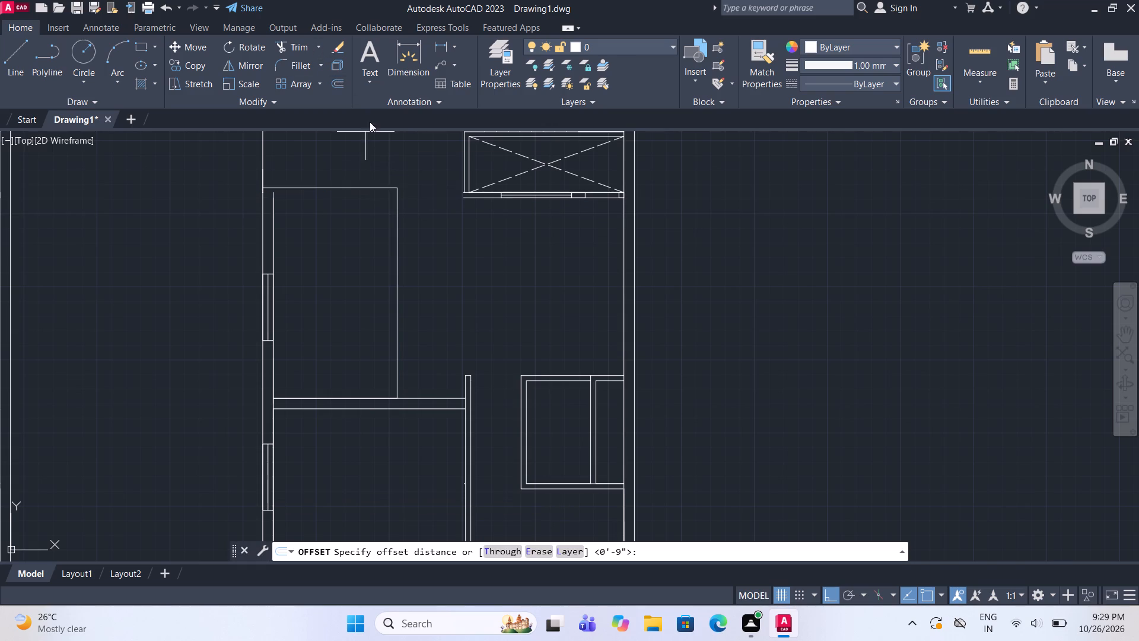
left_click(397, 279)
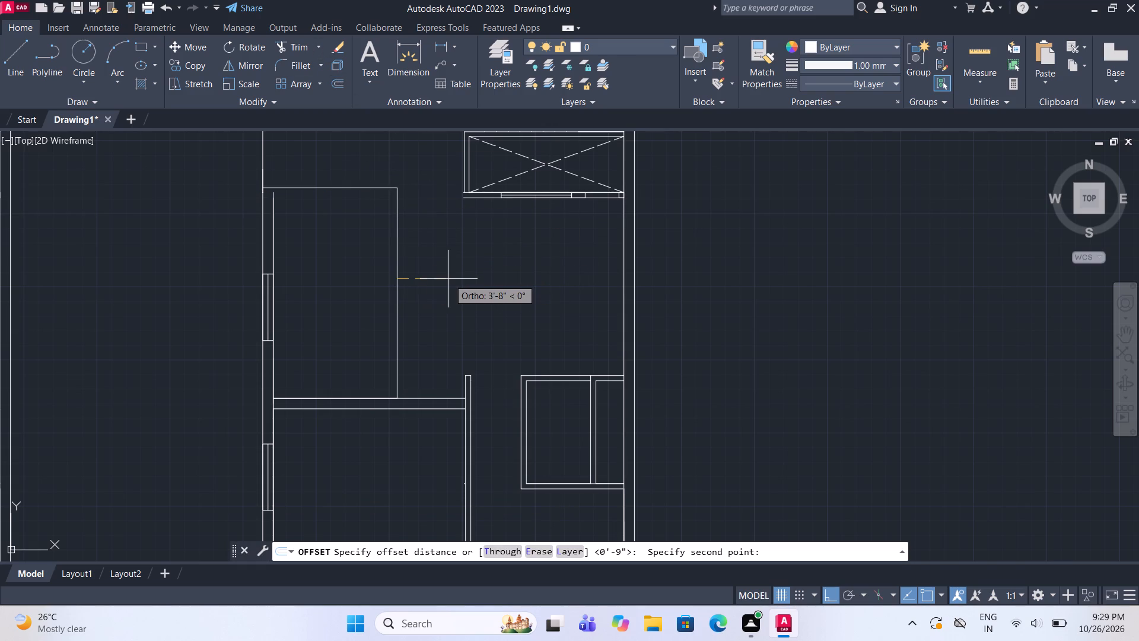
type("9\"")
key("Return")
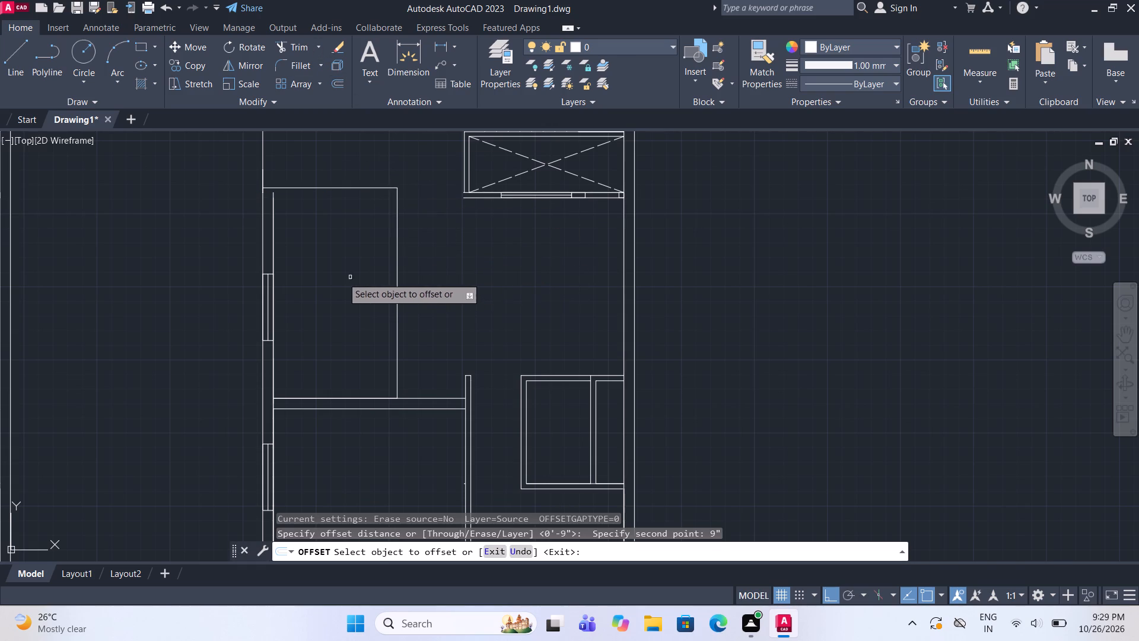
left_click(396, 297)
left_click(427, 299)
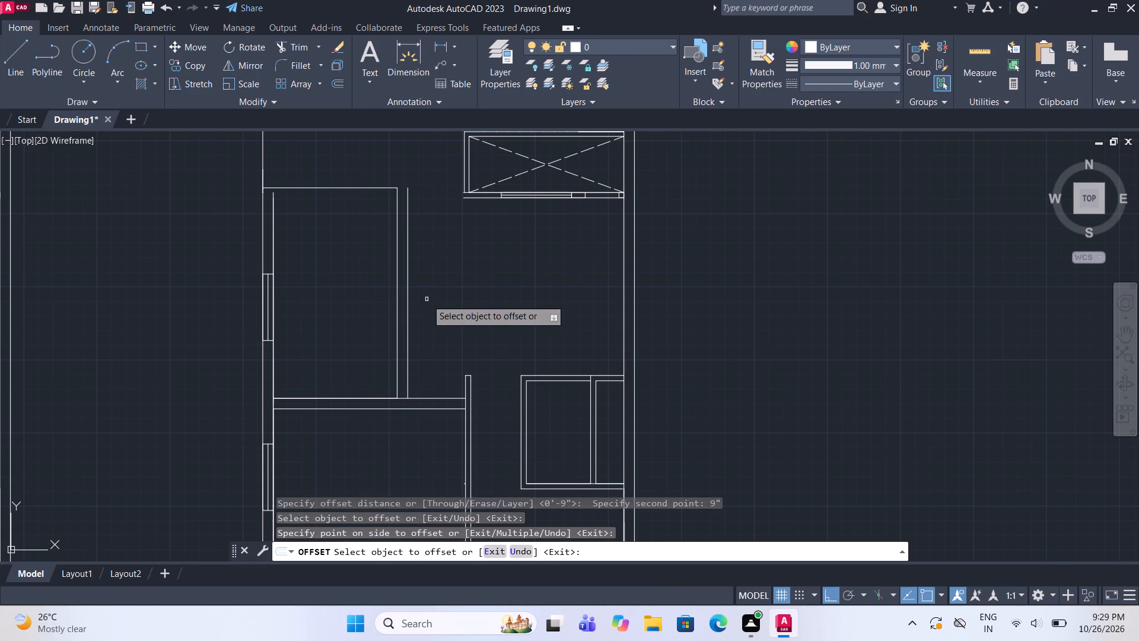
key("Escape")
Offset the room's top line 4.5" upward and fillet it with the outer vertical wall line to close the corner.
left_click_drag(362, 193, 358, 188)
left_click(349, 177)
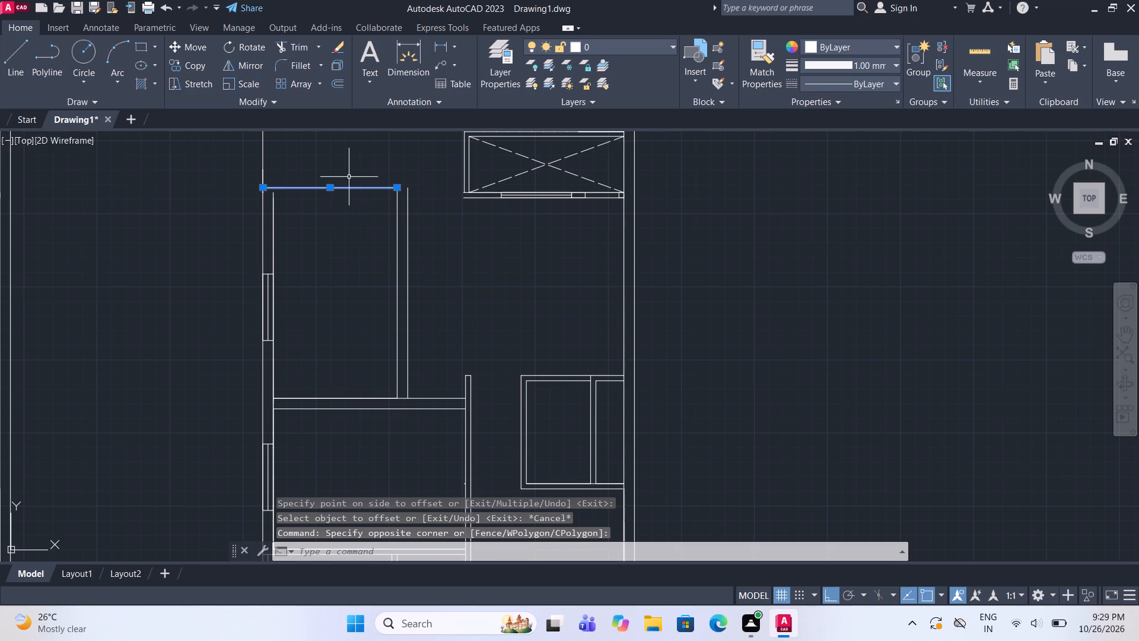
left_click(341, 83)
left_click(347, 188)
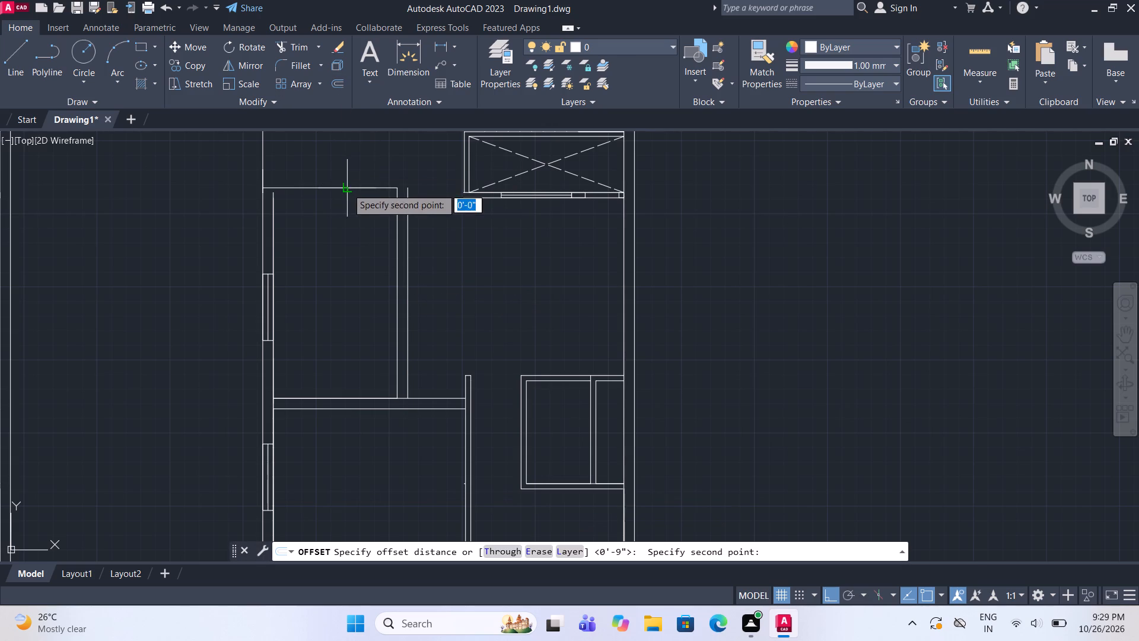
type("4.5\"")
key("Return")
left_click(358, 144)
middle_click_drag(359, 165, 357, 178)
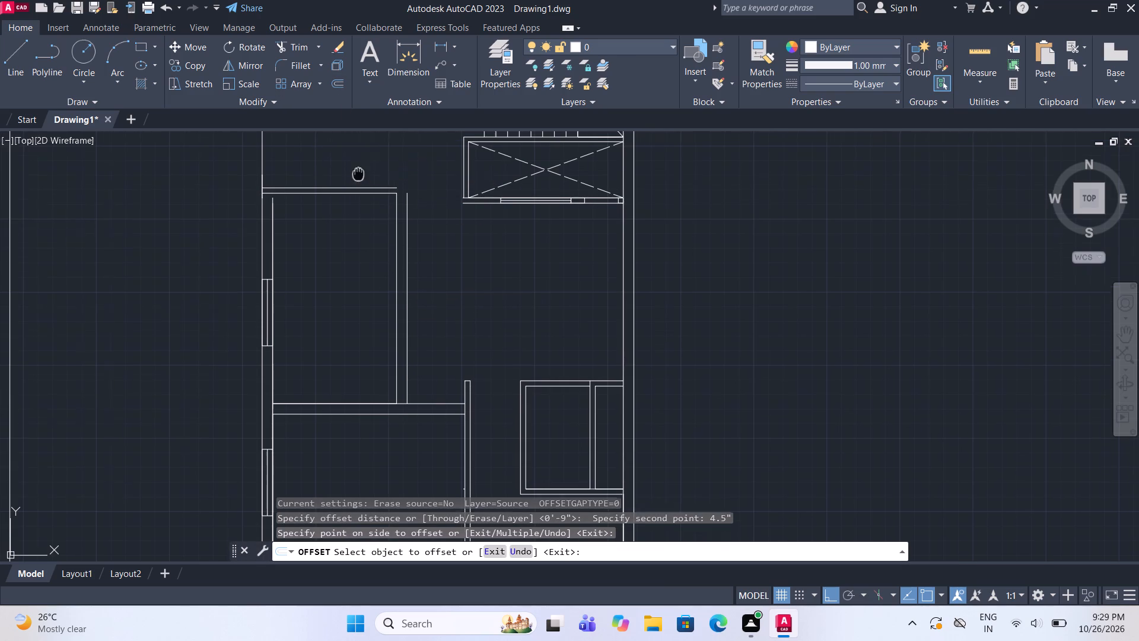
middle_click_drag(357, 178, 354, 196)
left_click(295, 66)
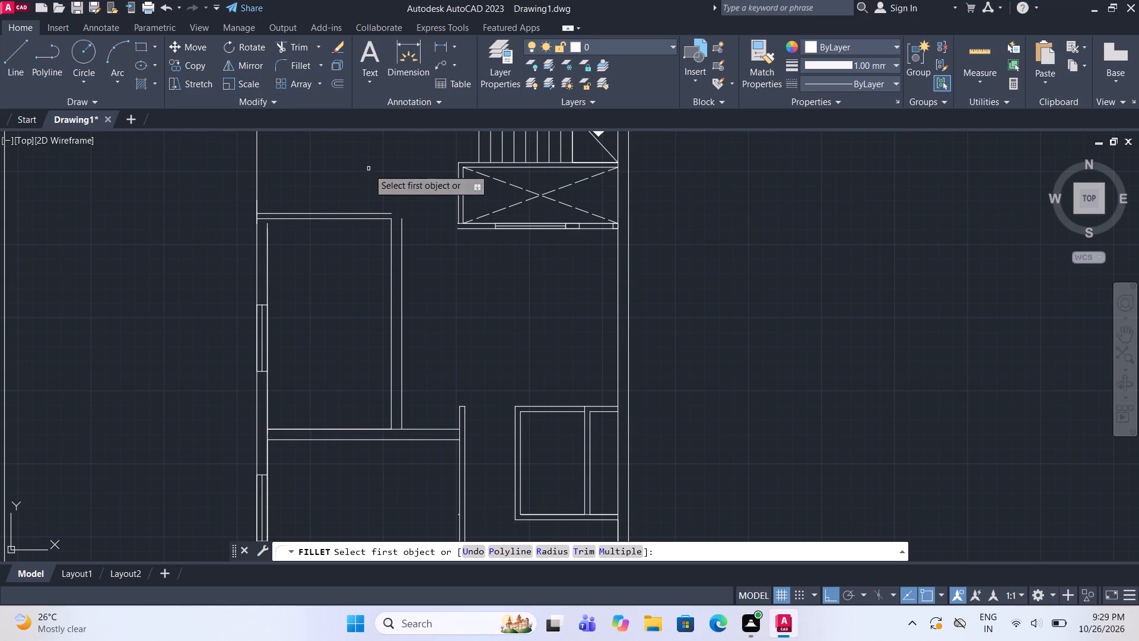
left_click(381, 214)
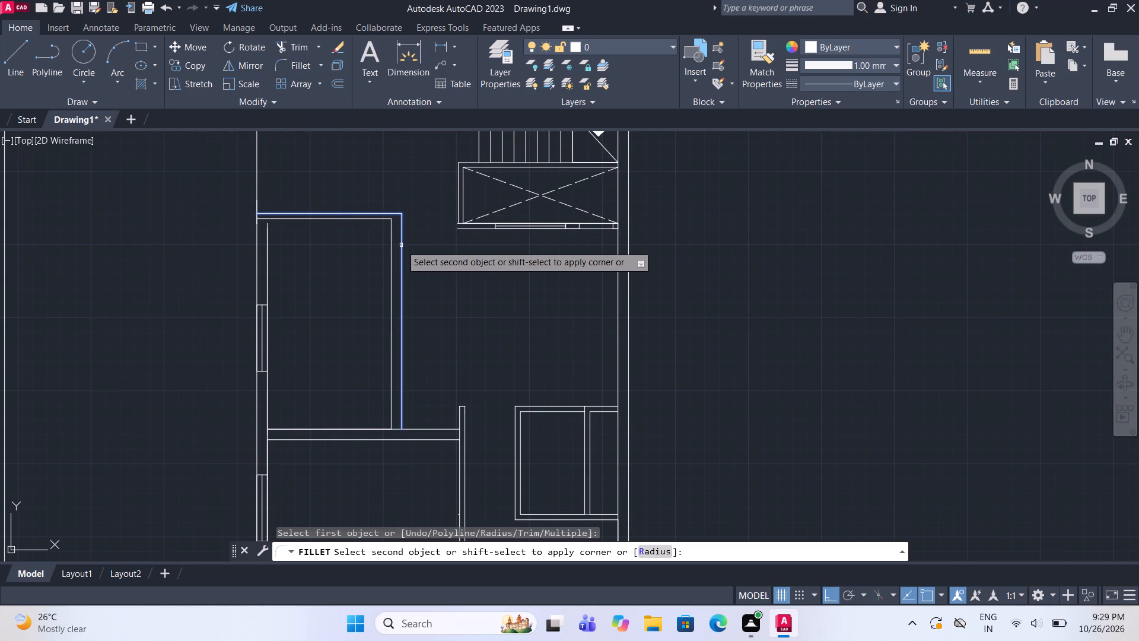
left_click(400, 245)
Draw a closed stub extending the wall below the crossed shaft about 8" to the left, back to the shaft's inner corner.
middle_click_drag(434, 266, 427, 324)
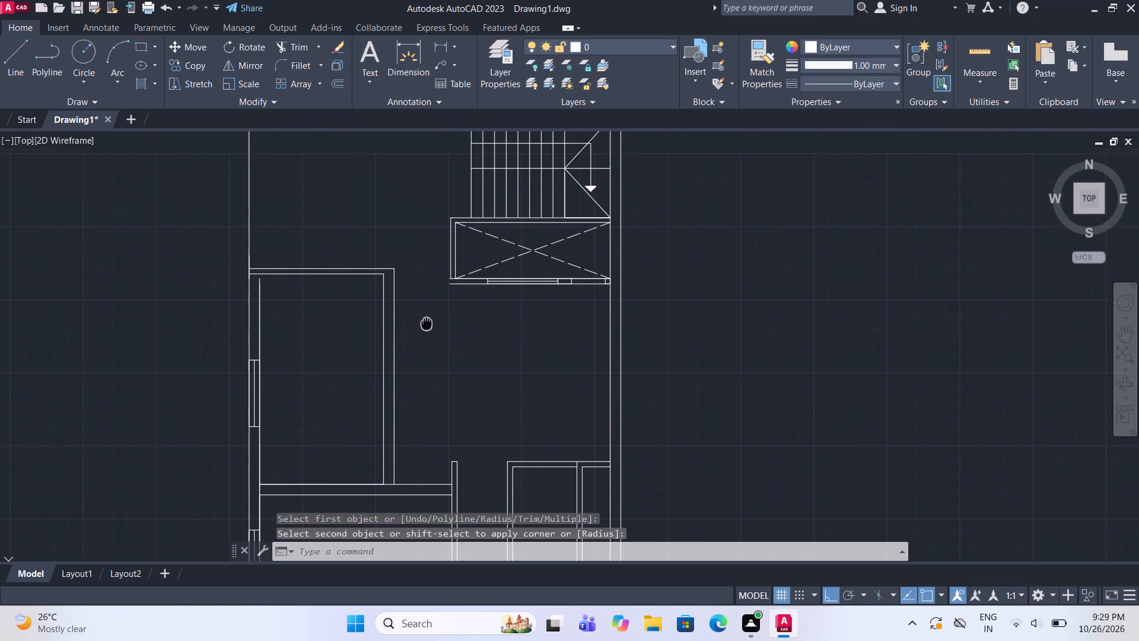
middle_click_drag(427, 324, 427, 325)
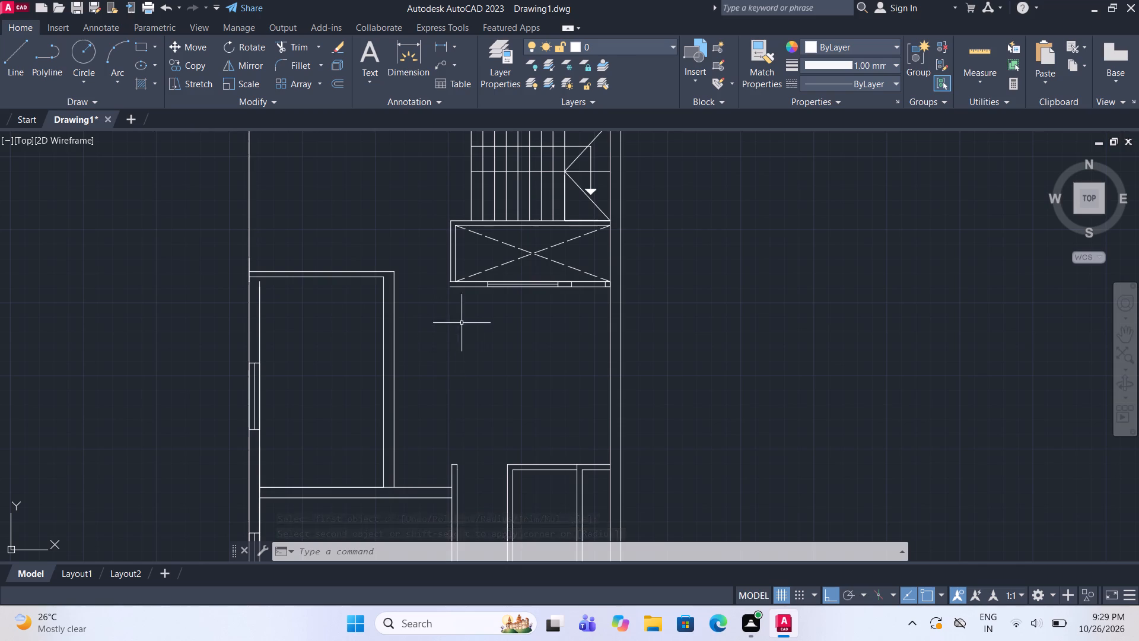
middle_click_drag(466, 288, 485, 346)
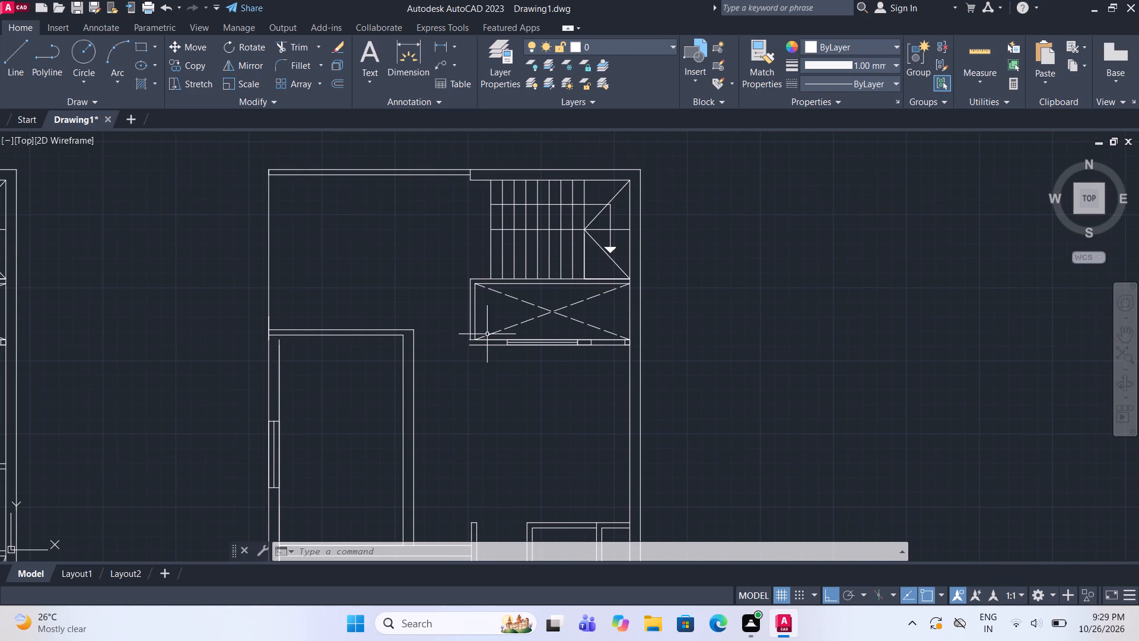
scroll(481, 322, "up", 1)
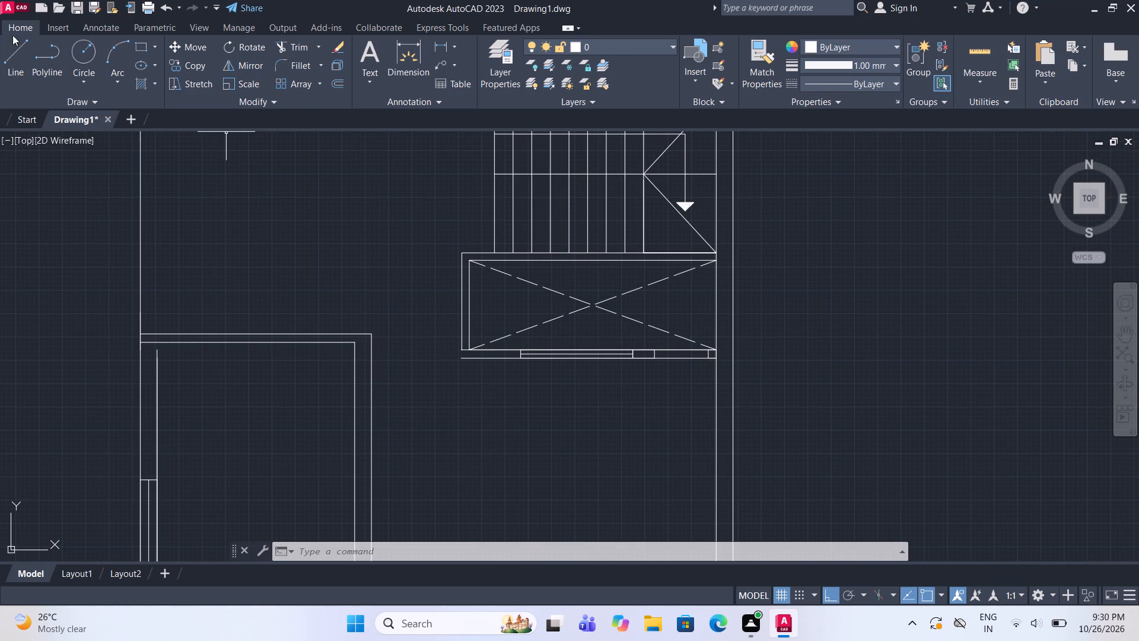
left_click(11, 52)
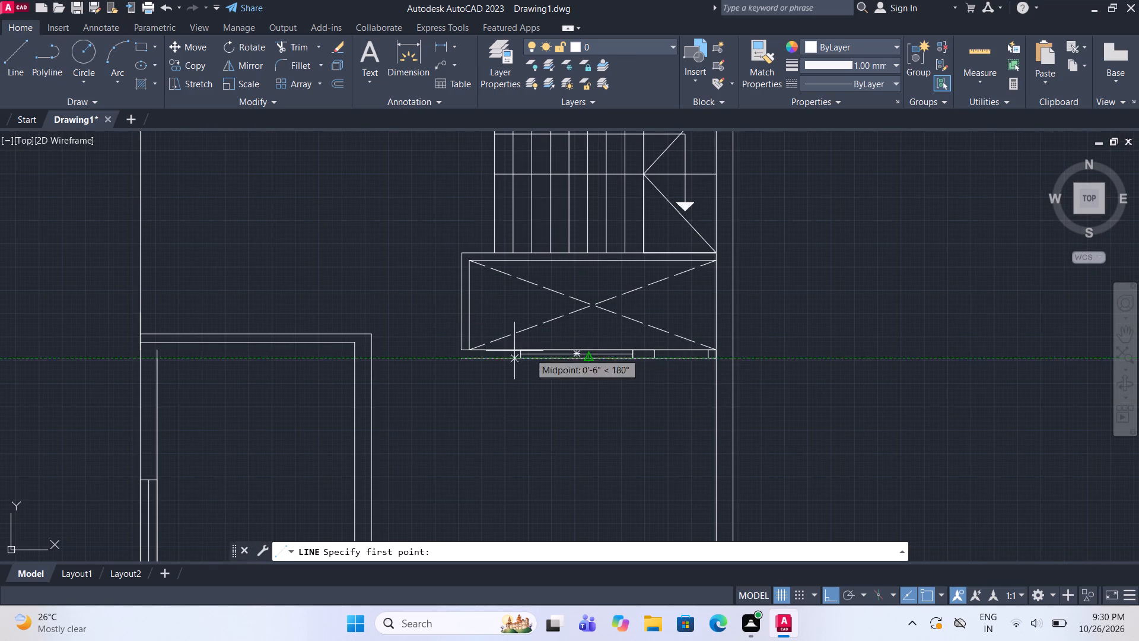
scroll(500, 348, "up", 2)
left_click(397, 375)
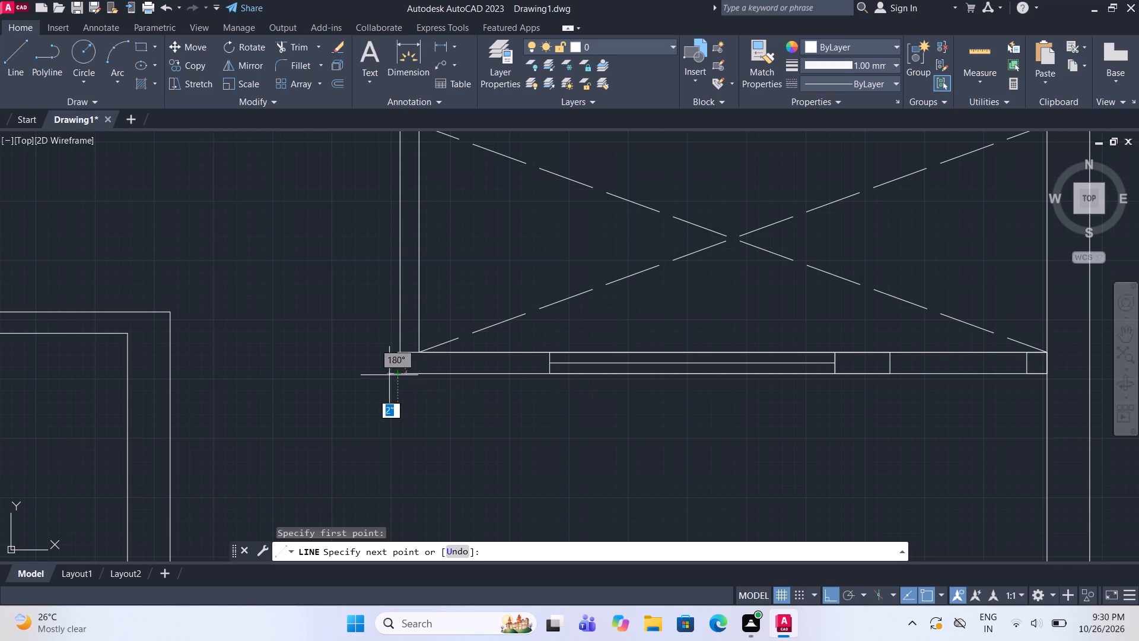
left_click(358, 377)
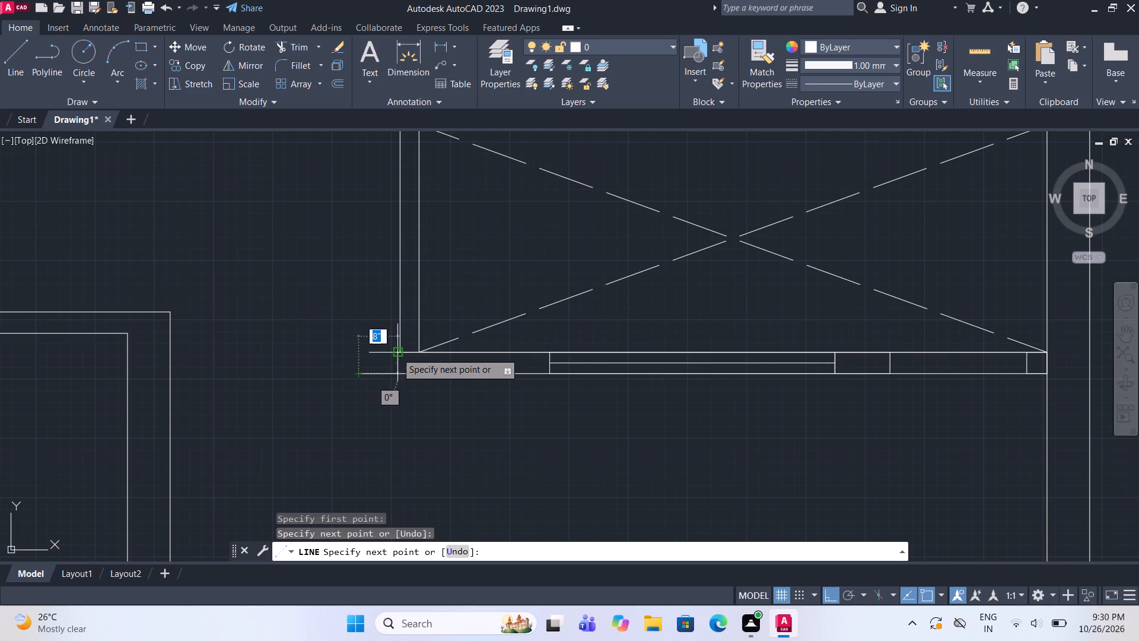
left_click(370, 352)
left_click(418, 352)
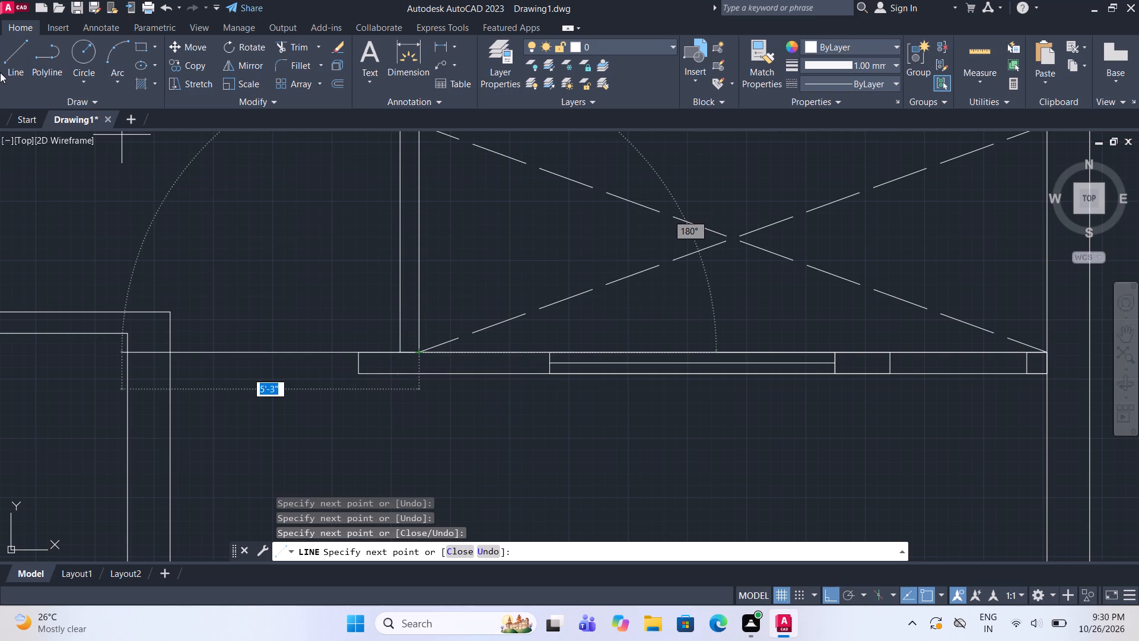
Draw a horizontal line from the stub's left end to the outer line of the new room's vertical wall.
left_click(12, 58)
left_click_drag(365, 364, 359, 364)
left_click(172, 361)
middle_click_drag(202, 360, 309, 339)
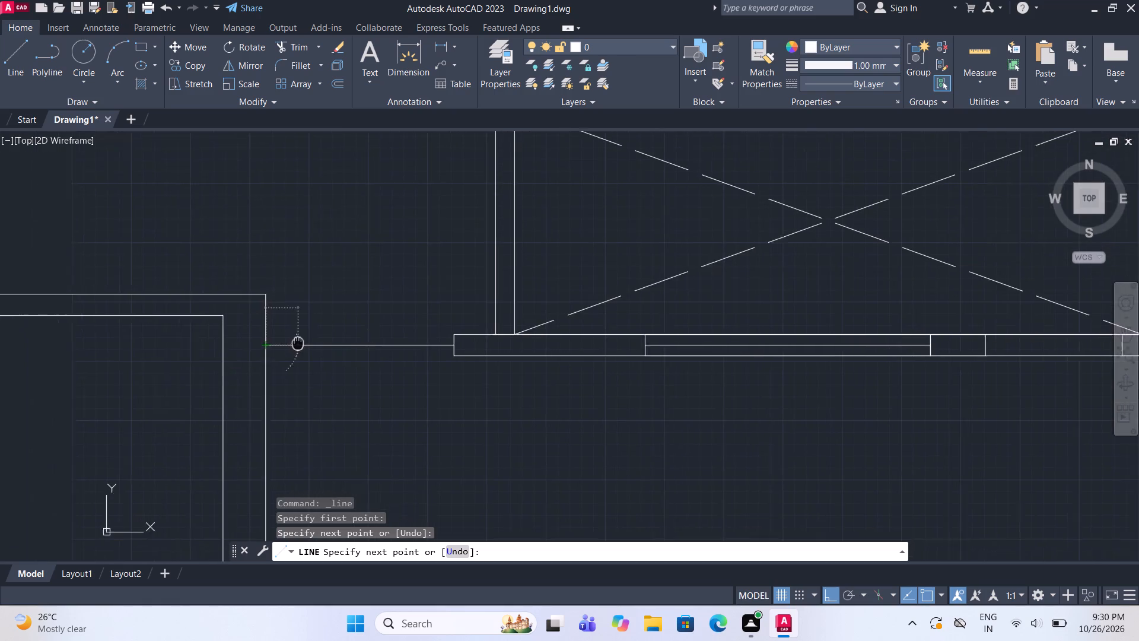
middle_click_drag(309, 339, 314, 336)
scroll(320, 330, "down", 4)
key("Escape")
Erase the new room's two horizontal top wall lines.
scroll(321, 341, "up", 2)
left_click_drag(321, 341, 314, 332)
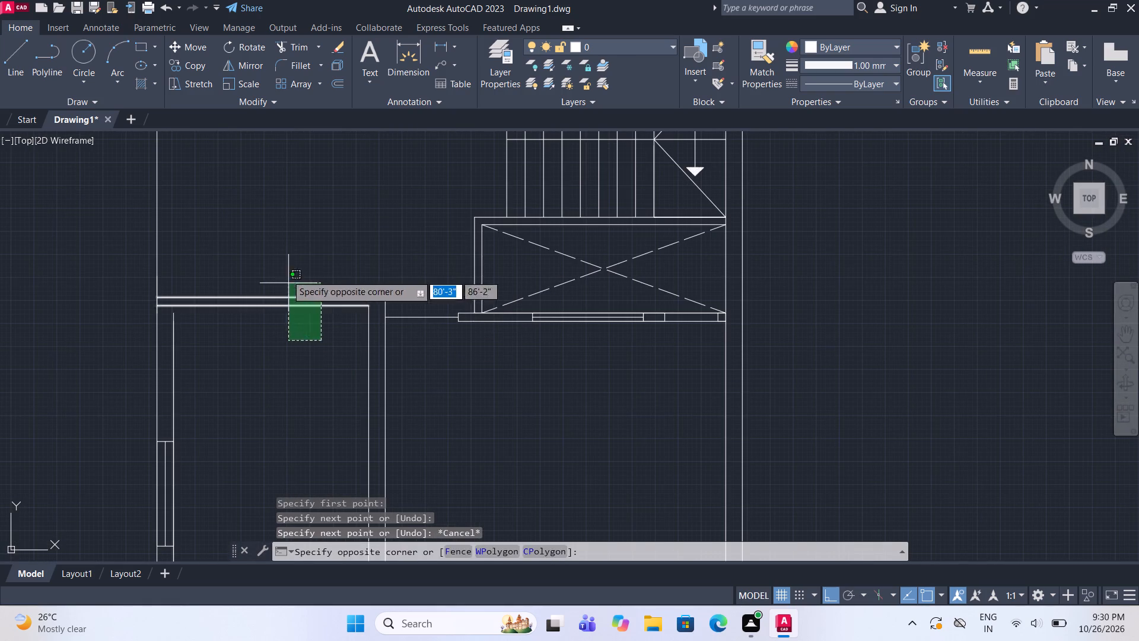
left_click(286, 273)
key("Delete")
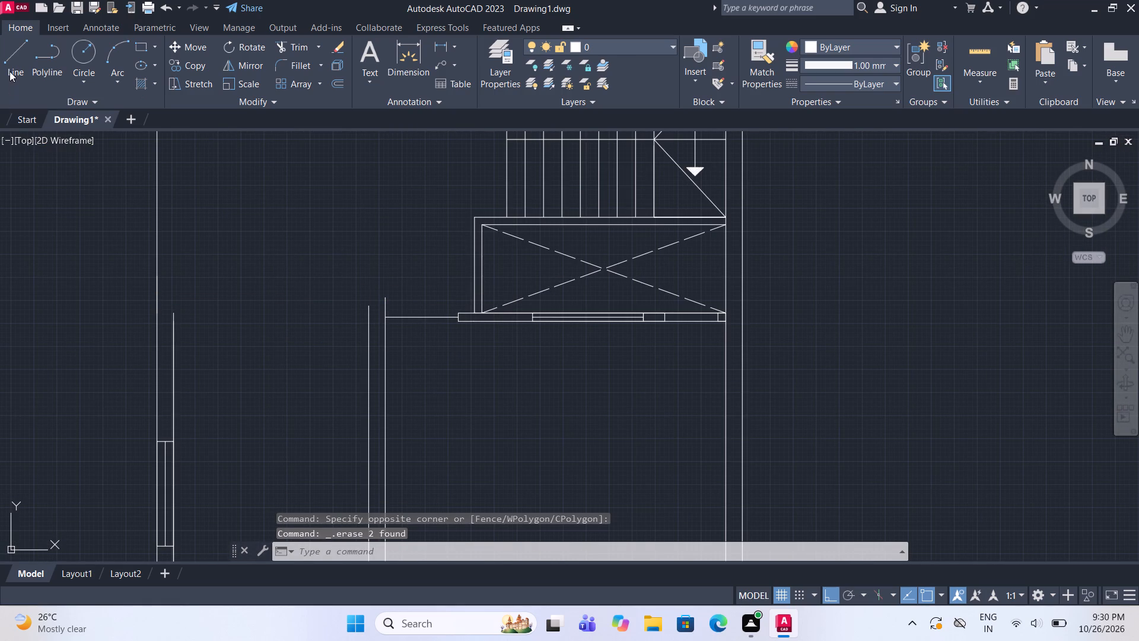
Erase the wall's lower line, window pieces and end pieces beneath the crossed shaft, keeping the shaft's bottom line and the stub's top line.
left_click(9, 71)
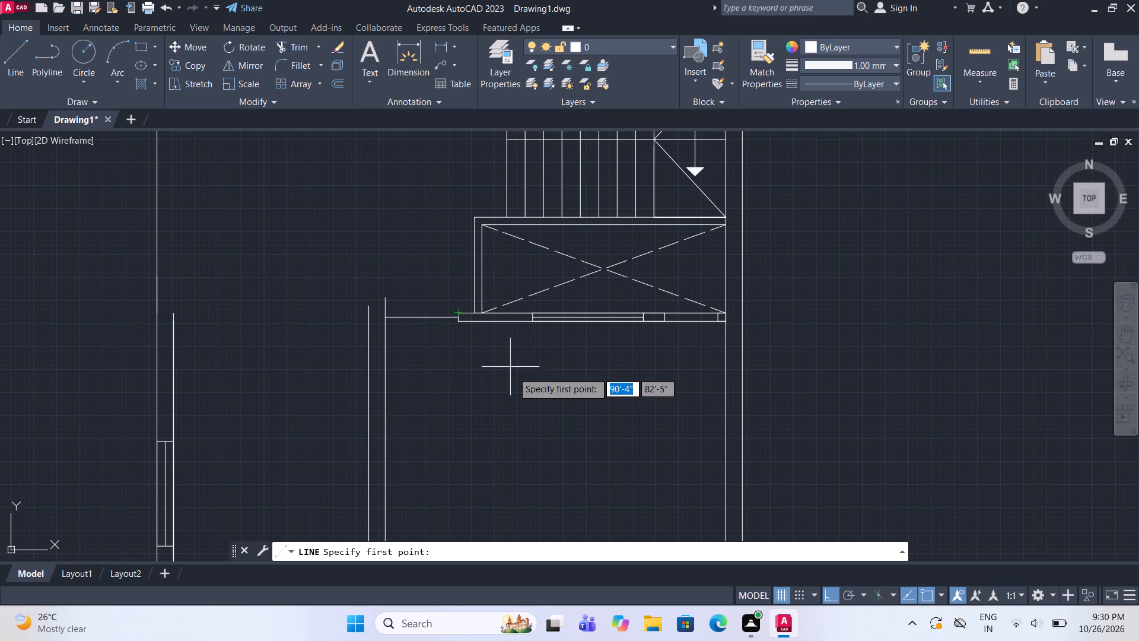
key("Escape")
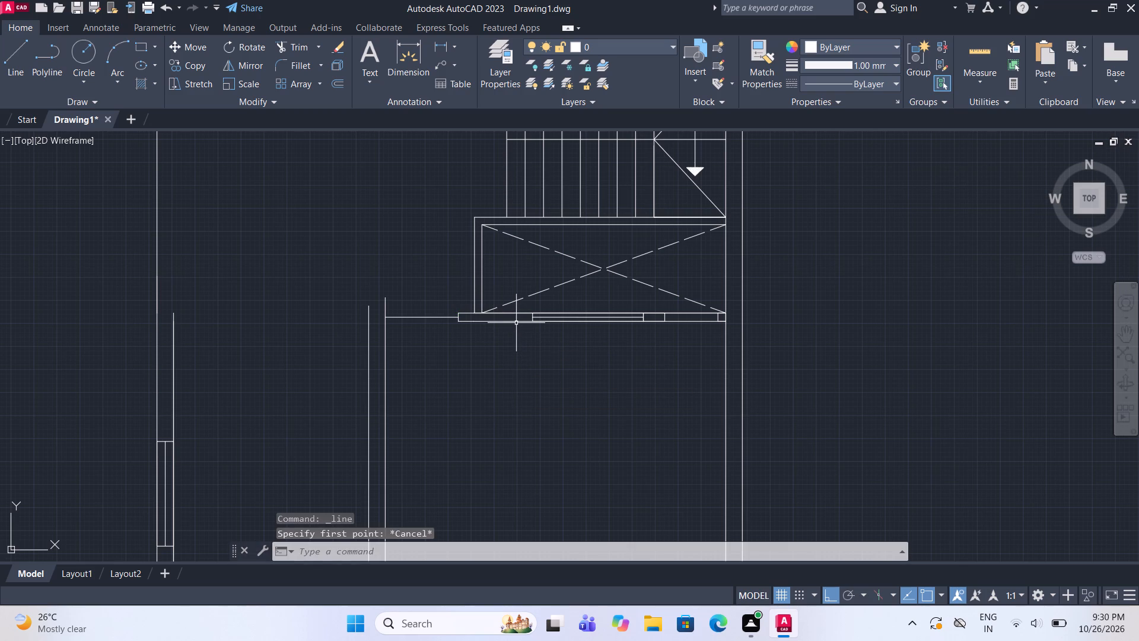
left_click(516, 323)
key("Delete")
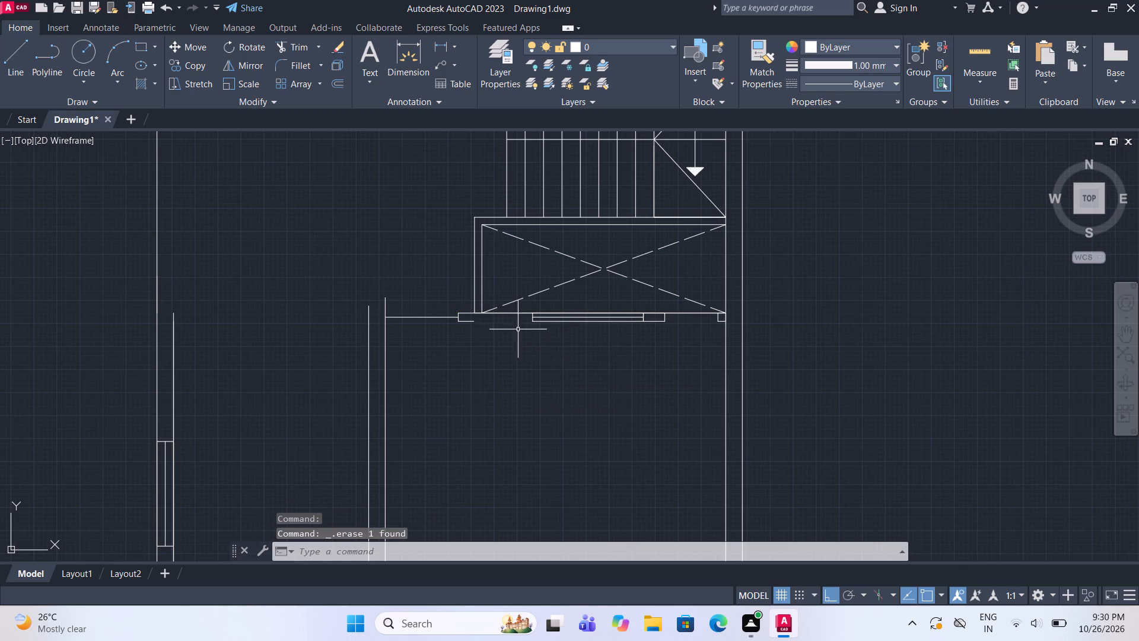
scroll(655, 337, "up", 2)
left_click(710, 329)
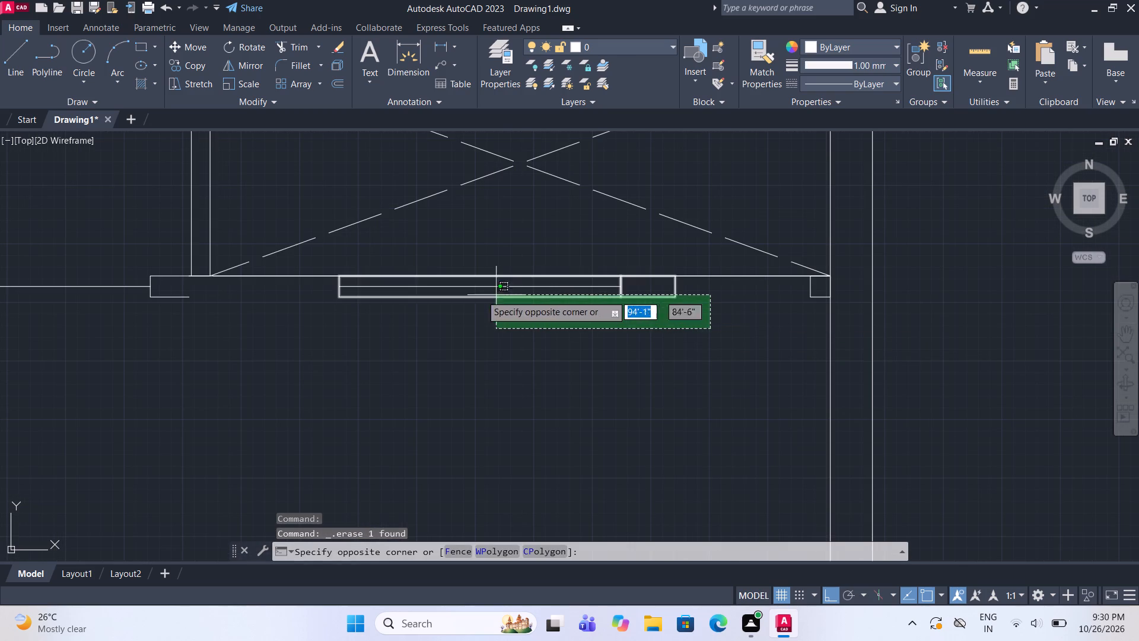
left_click(294, 285)
key("Delete")
left_click_drag(236, 334, 228, 327)
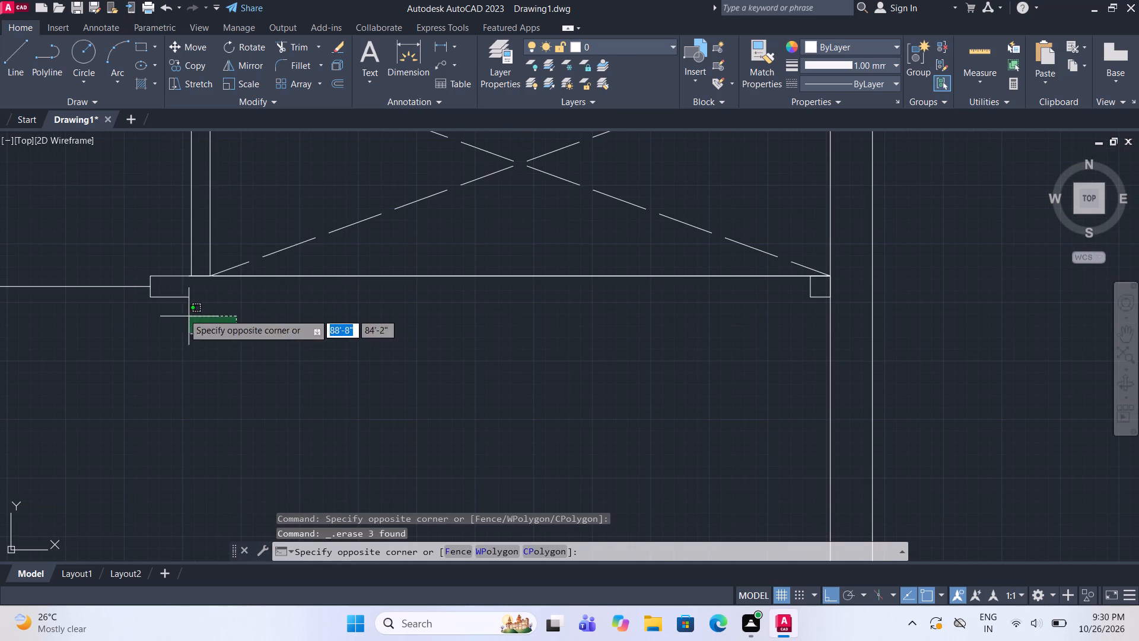
left_click(142, 293)
key("Delete")
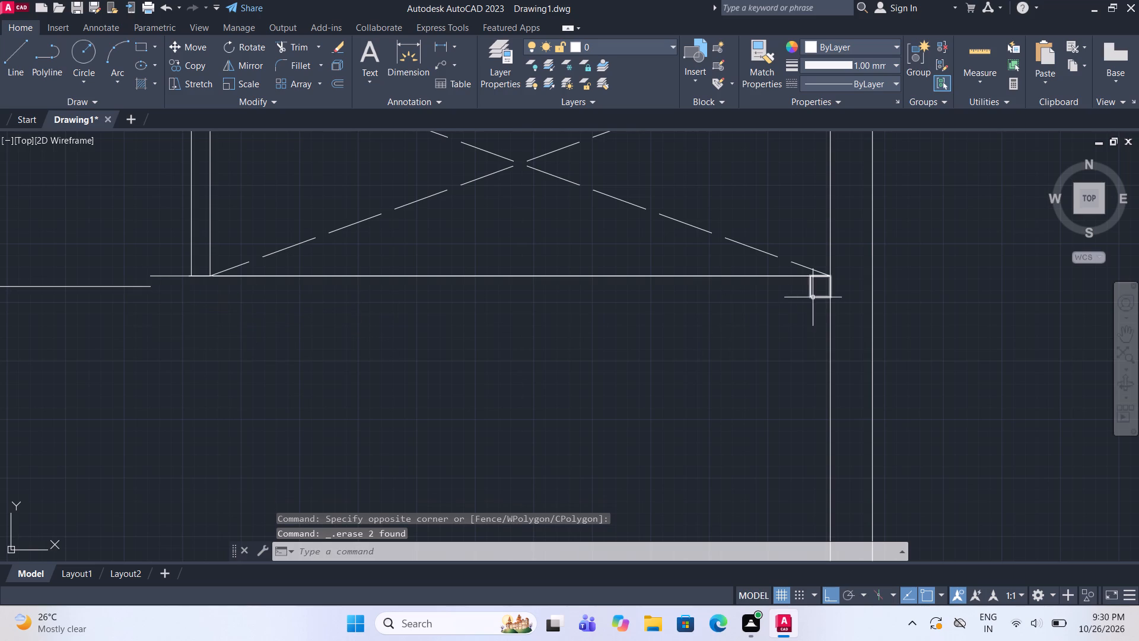
left_click_drag(815, 308, 810, 301)
left_click(799, 285)
key("Delete")
Offset the crossed shaft's bottom line 9" downward to form a new wall.
left_click(528, 273)
left_click(469, 299)
left_click(337, 83)
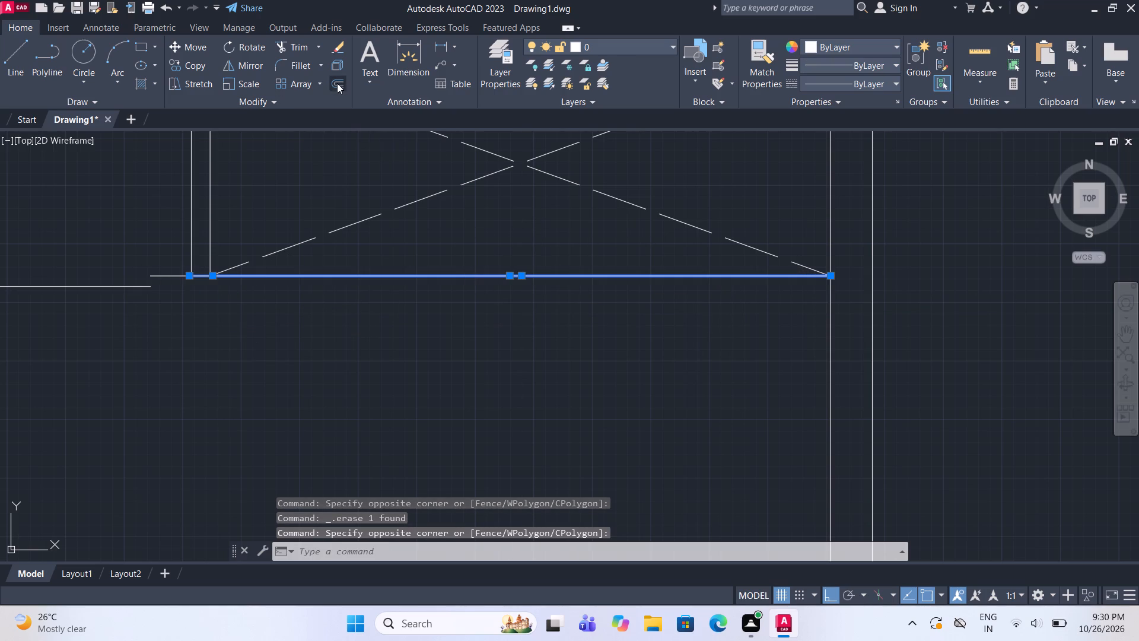
left_click(516, 272)
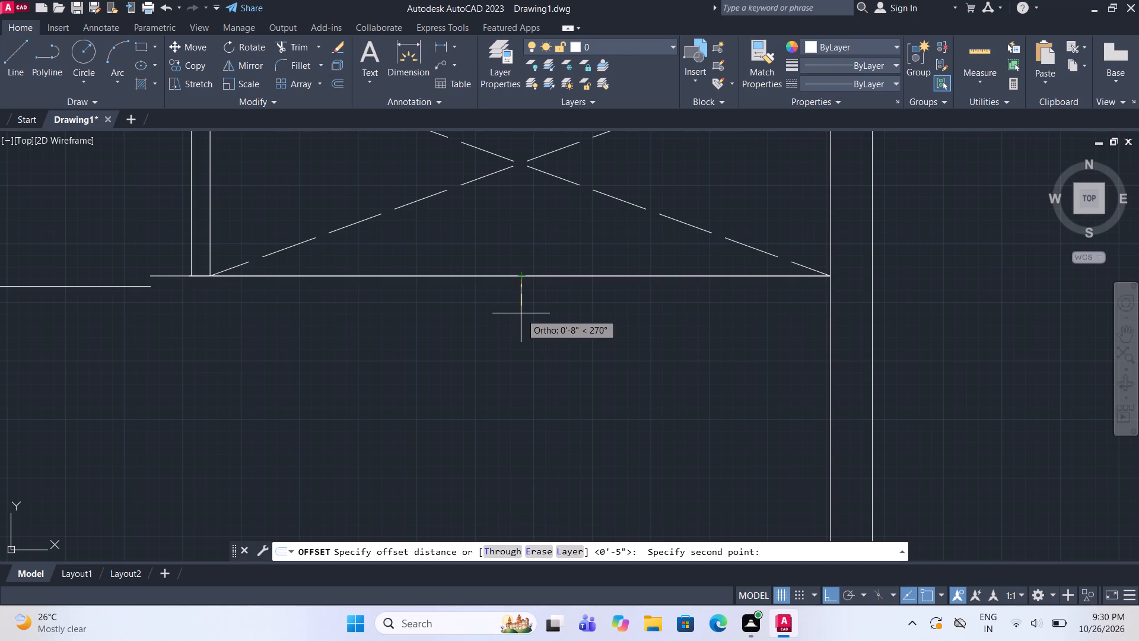
type("9\"")
key("Return")
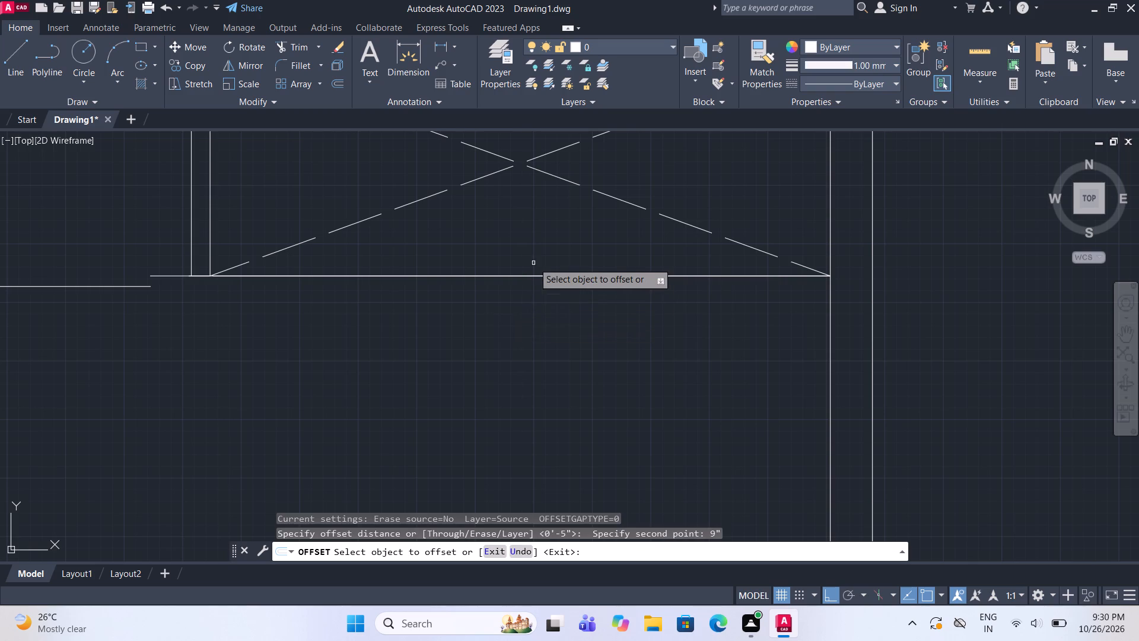
left_click(525, 275)
left_click(514, 316)
scroll(529, 306, "down", 1)
middle_click_drag(534, 304, 546, 299)
key("Escape")
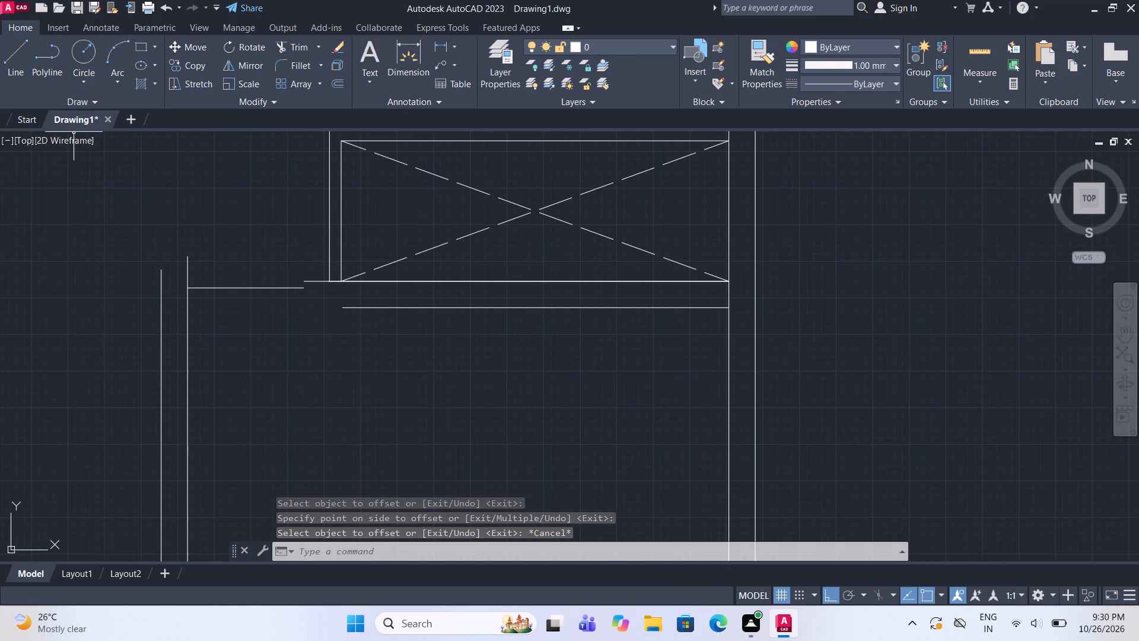
Draw a vertical line closing the new 9" wall's left end, continuing along its bottom to meet the offset line.
left_click(25, 55)
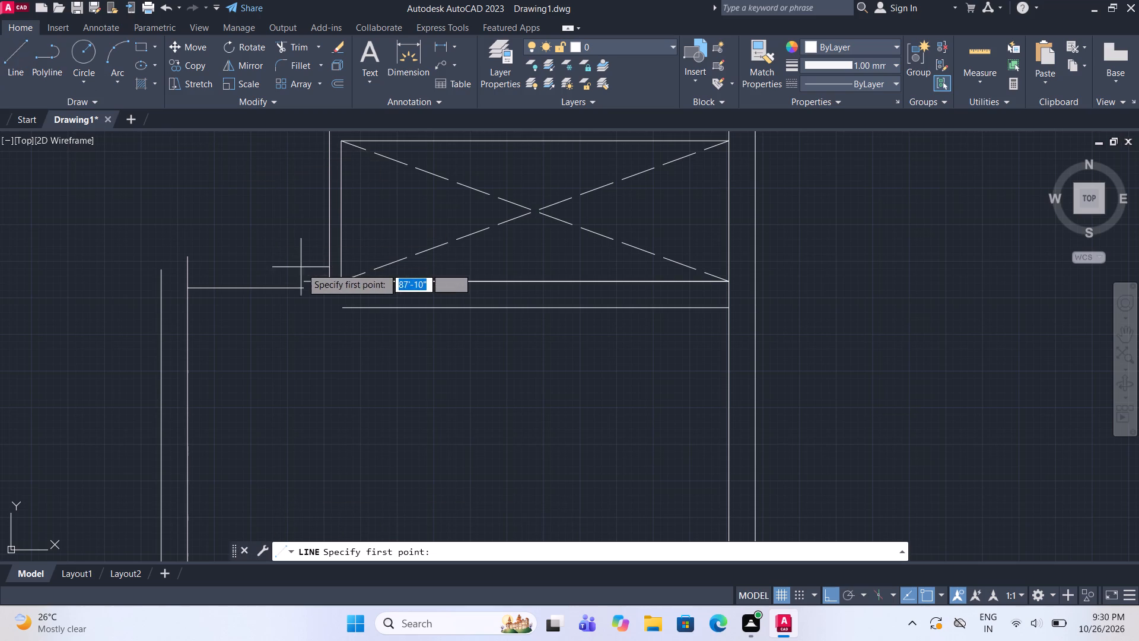
scroll(332, 287, "up", 2)
left_click(295, 275)
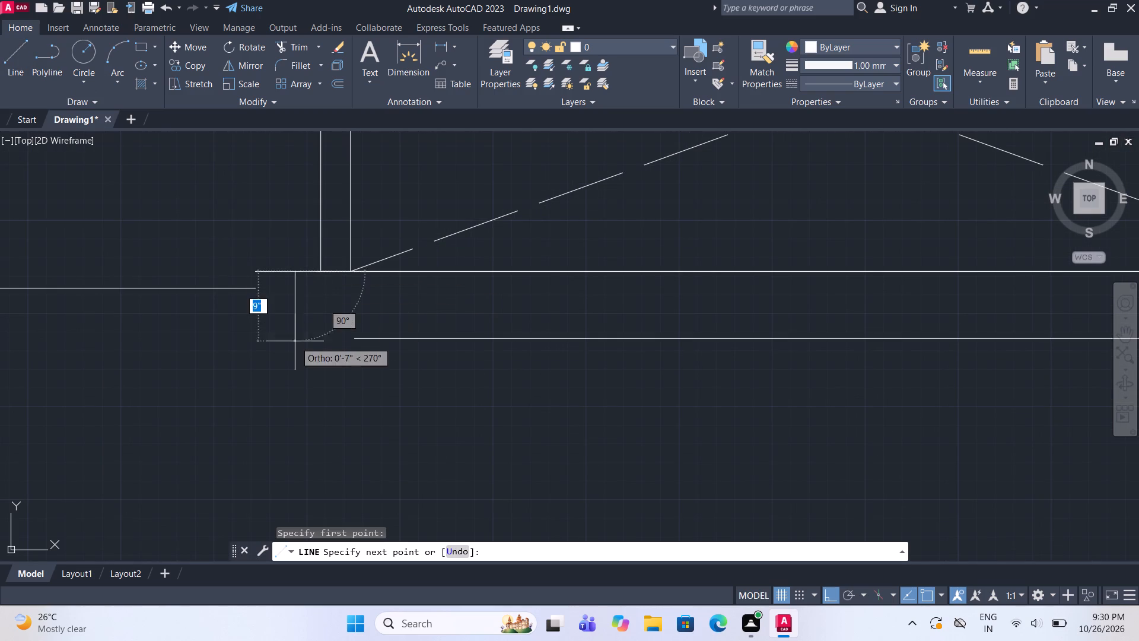
left_click(319, 338)
left_click(377, 338)
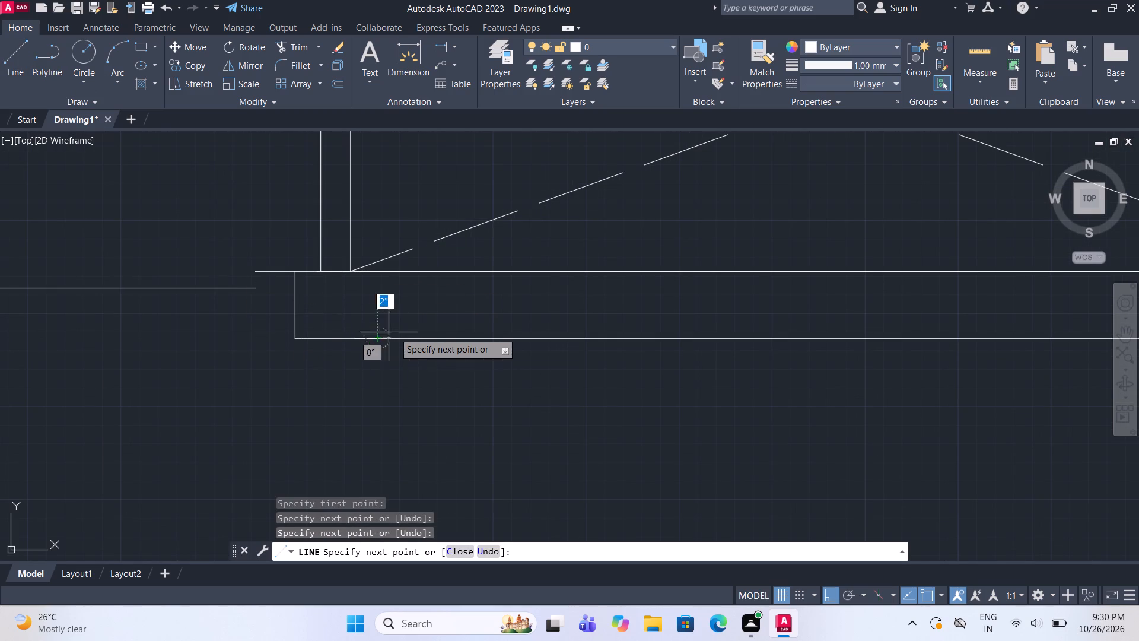
scroll(397, 333, "down", 2)
middle_click_drag(403, 331, 438, 325)
key("Escape")
scroll(437, 320, "down", 1)
scroll(404, 301, "up", 1)
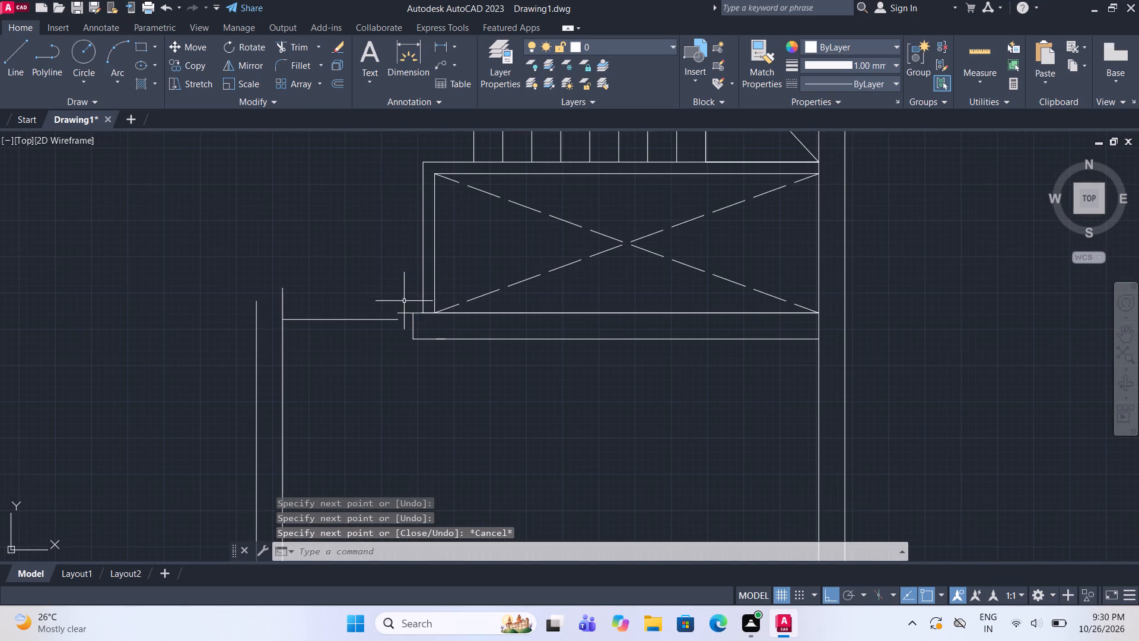
Trim away the stub line and the loose horizontal line left of the new wall's closed end.
left_click(300, 49)
left_click_drag(395, 268, 403, 303)
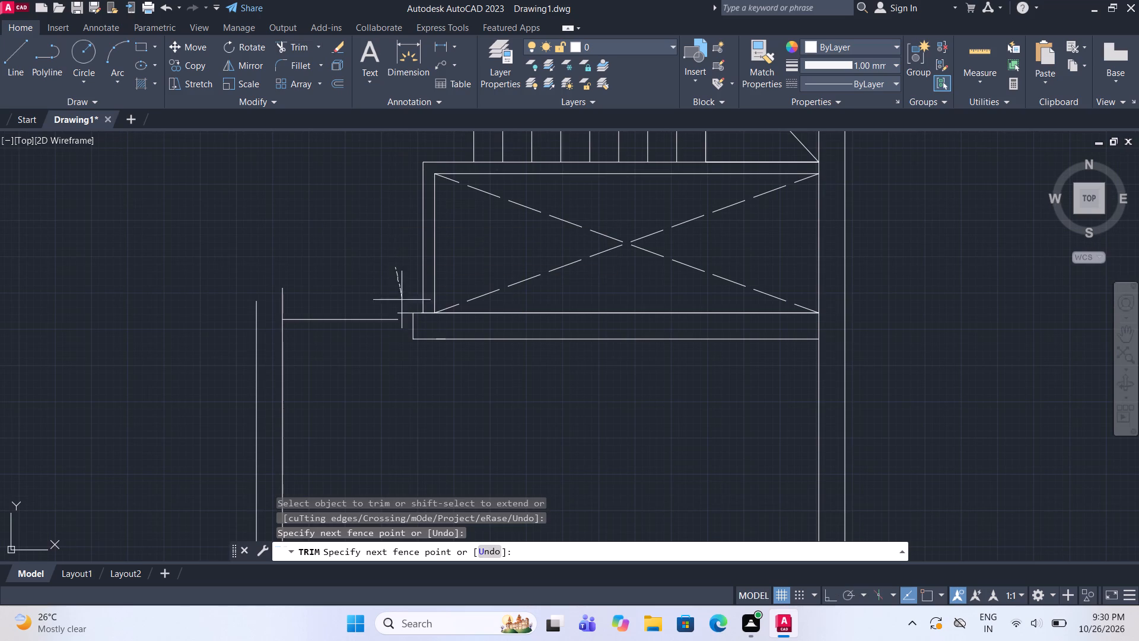
left_click_drag(403, 303, 370, 246)
key("Escape")
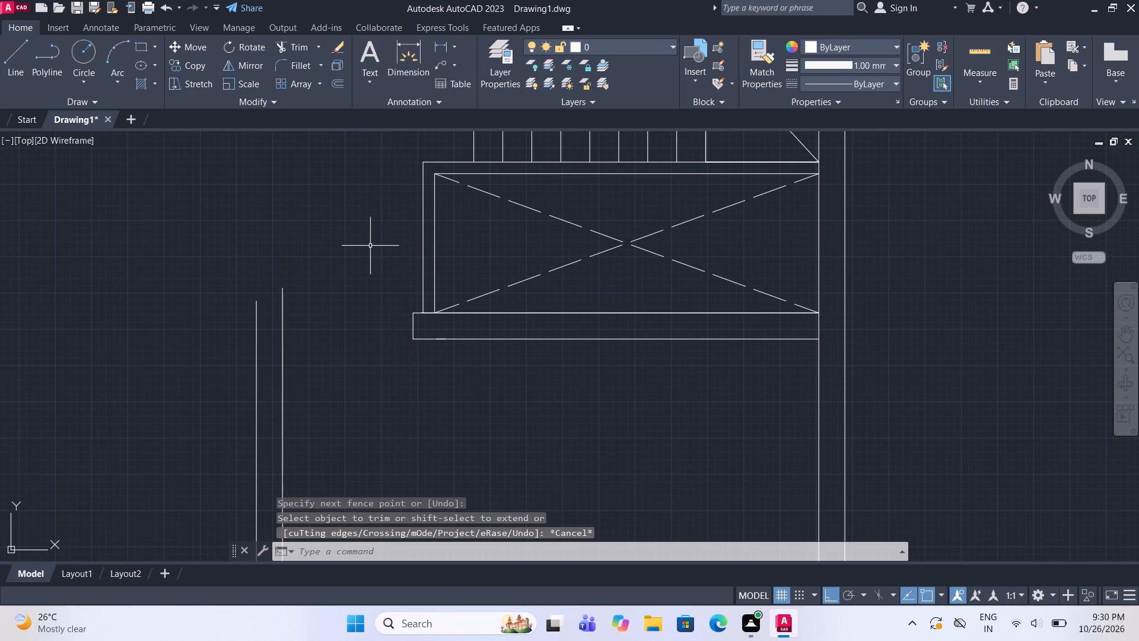
Draw a line across the new room's vertical wall, level with the top of the 9" wall below the shaft.
left_click(9, 50)
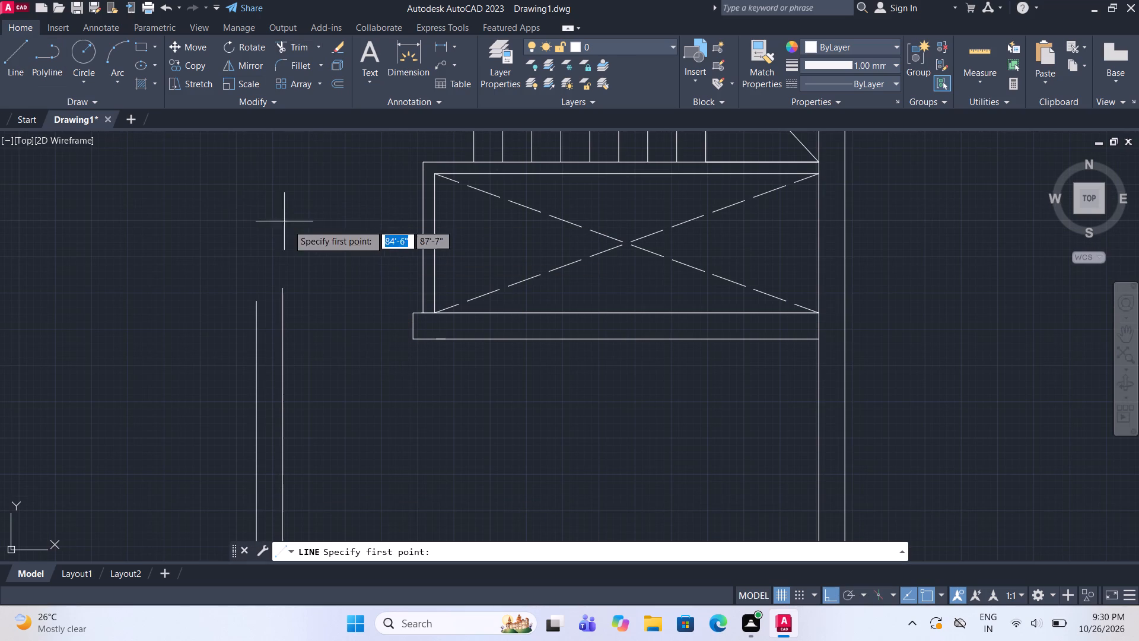
scroll(317, 256, "down", 3)
scroll(321, 287, "up", 3)
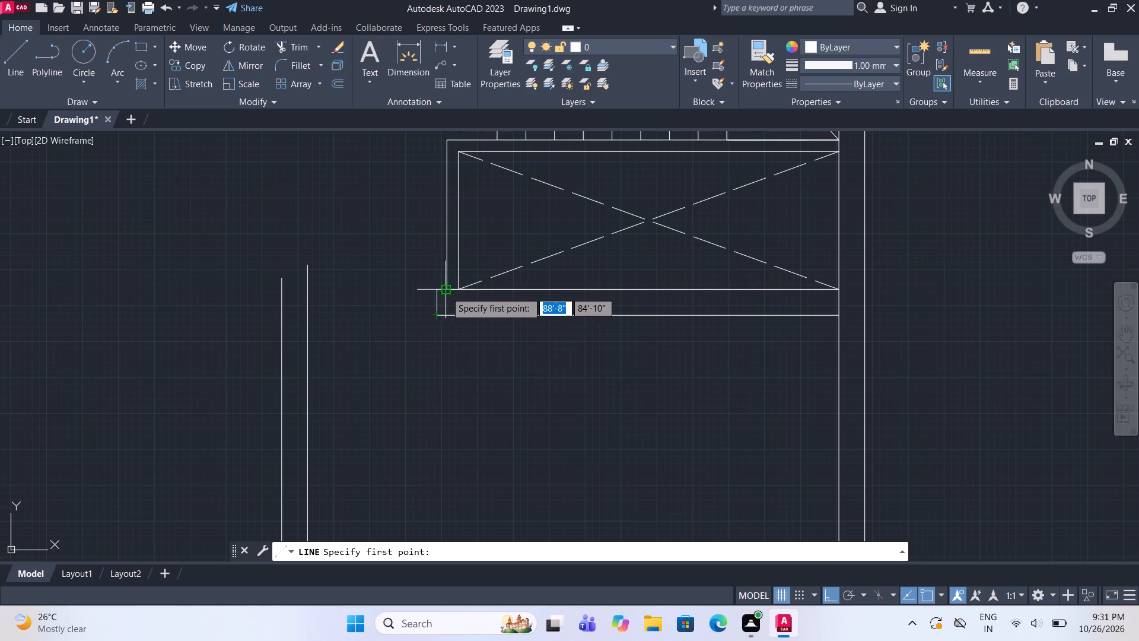
left_click(310, 288)
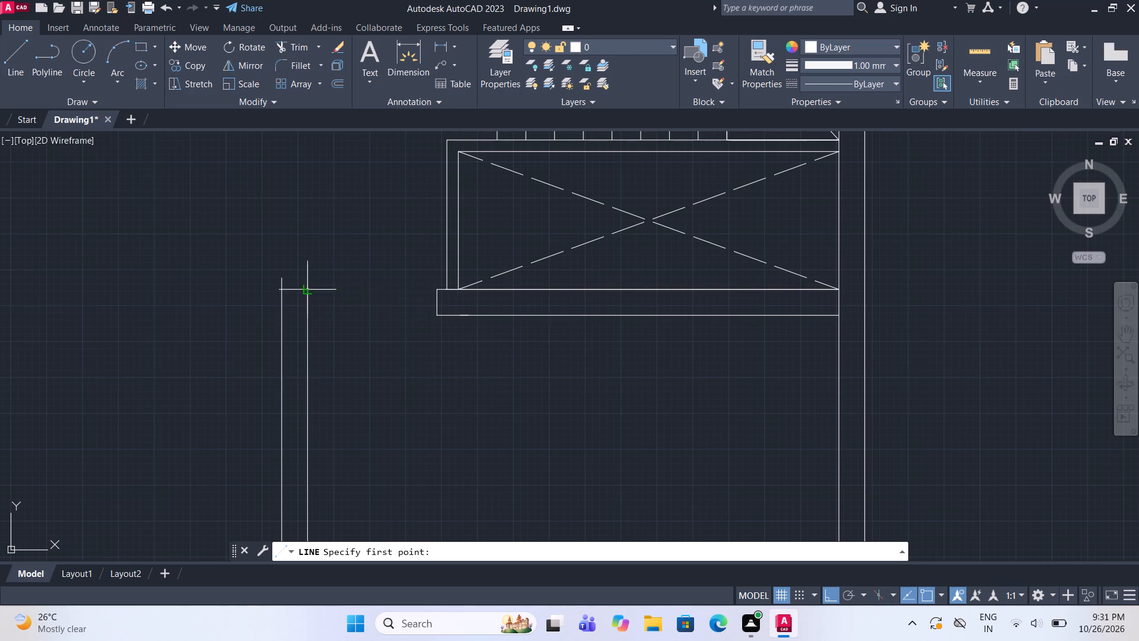
left_click(282, 286)
Trim both lines of the vertical wall where they extend above its new end line.
left_click(301, 36)
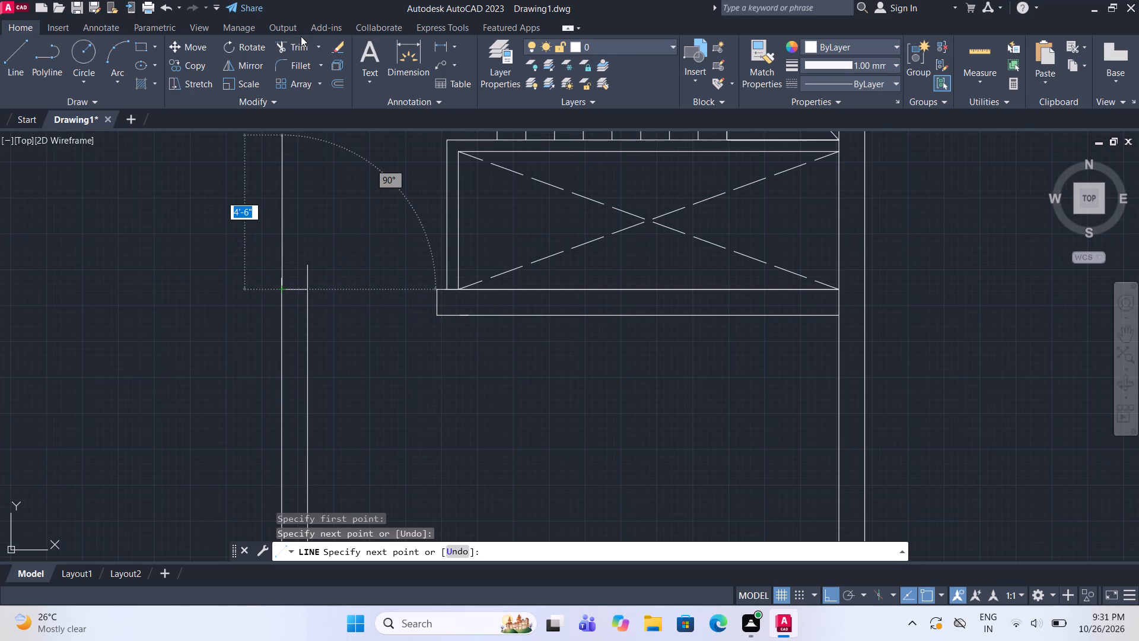
left_click(285, 45)
scroll(318, 230, "up", 3)
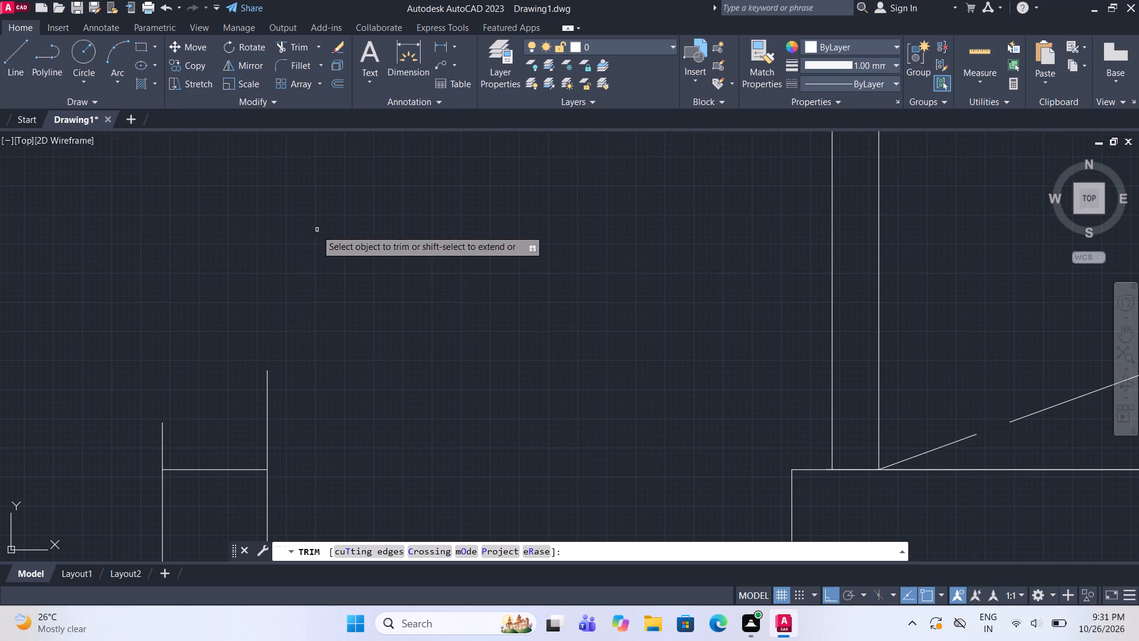
left_click_drag(188, 442, 217, 431)
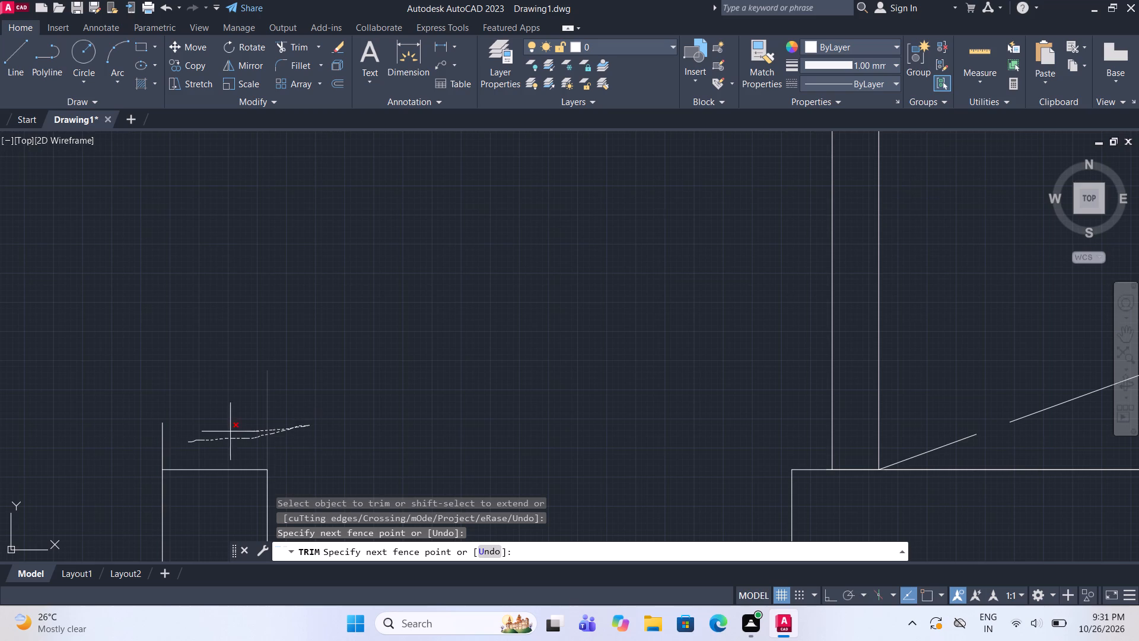
left_click_drag(217, 431, 135, 437)
scroll(301, 326, "down", 3)
middle_click_drag(324, 335, 326, 277)
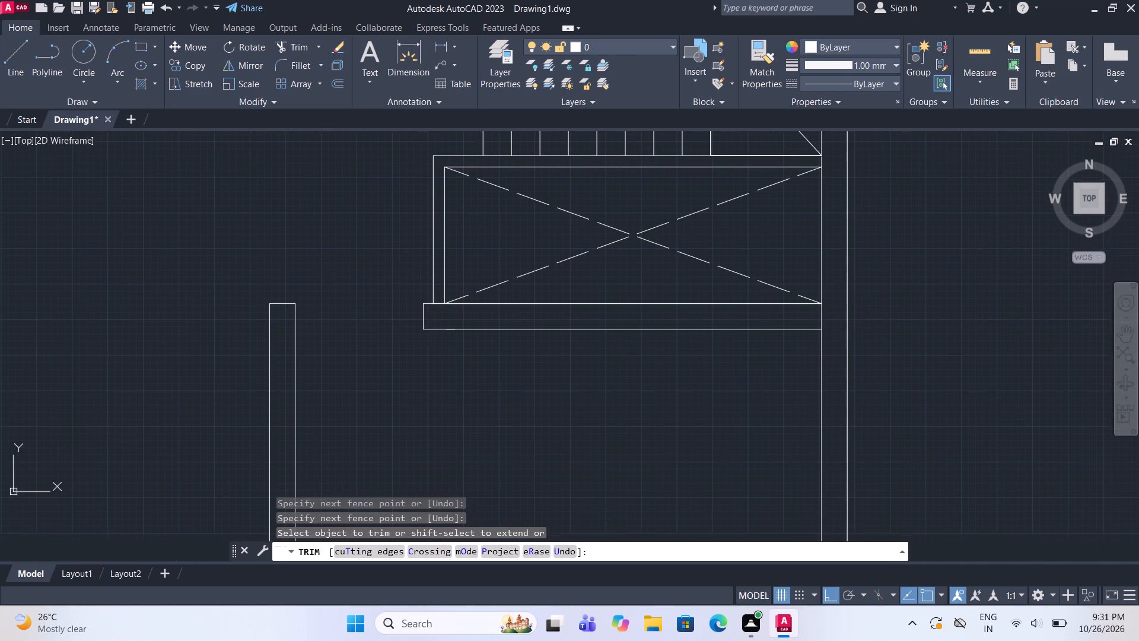
key("Escape")
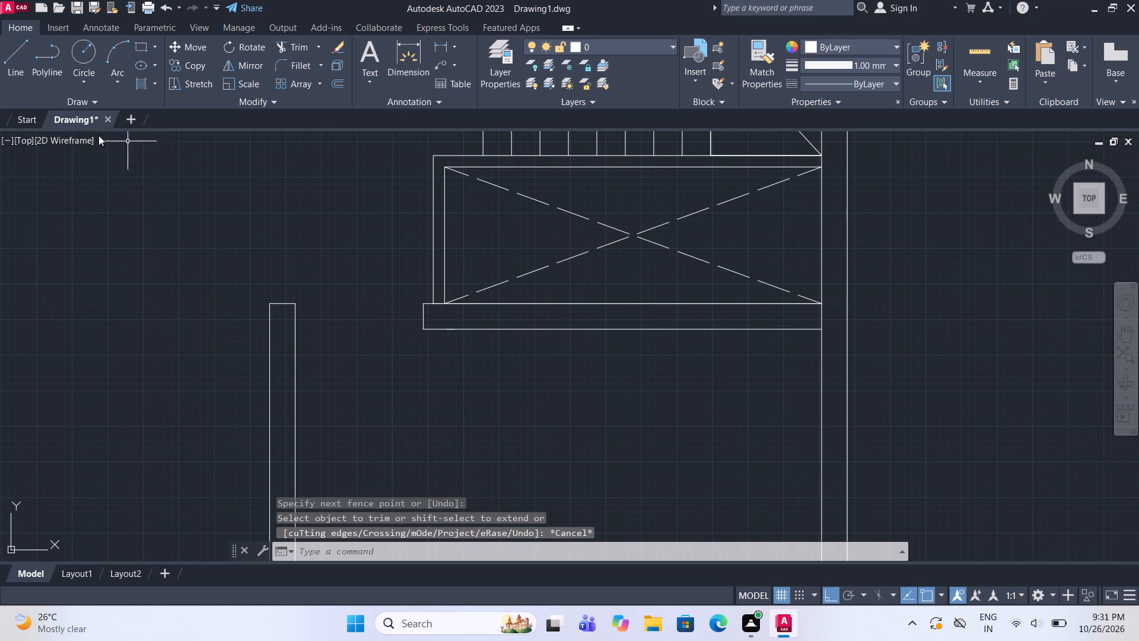
Draw a horizontal line from the midpoint of the 9" wall's left end to the vertical wall's right line.
left_click(14, 58)
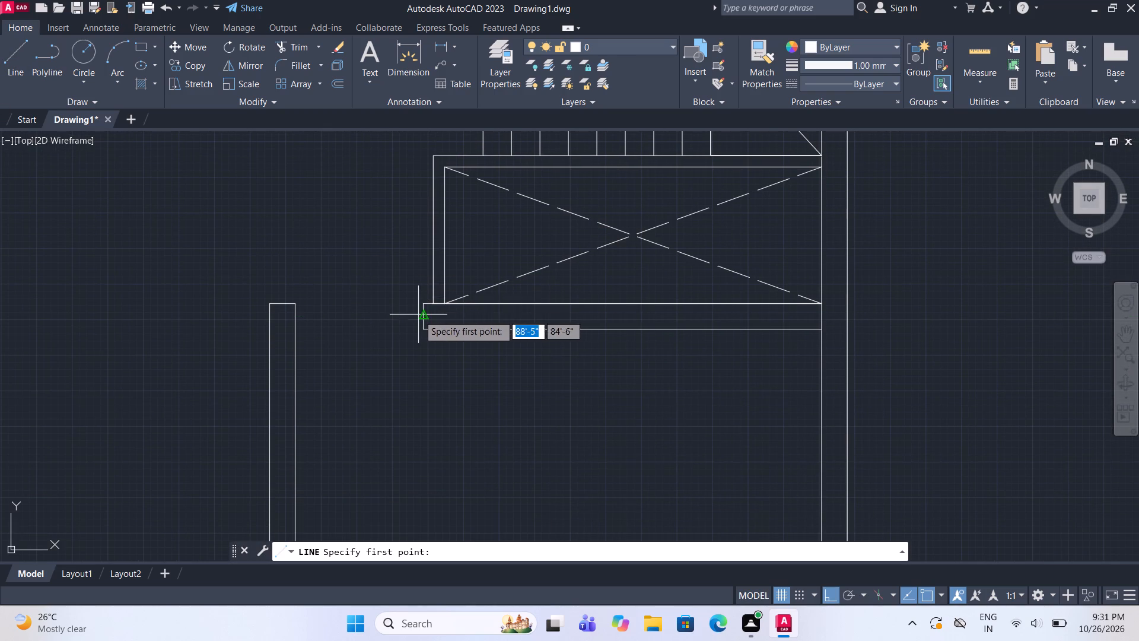
left_click(420, 316)
left_click(292, 319)
middle_click_drag(335, 326, 402, 328)
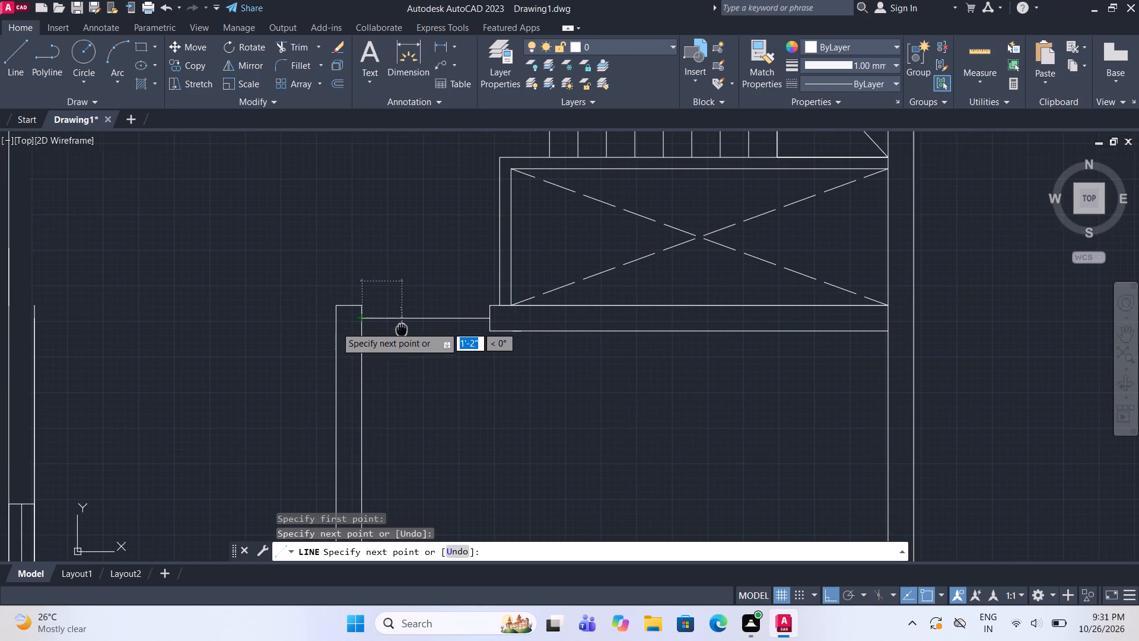
key("Escape")
Draw a horizontal line from the vertical wall's top-left corner to the outer line of the plan's left exterior wall.
scroll(411, 318, "down", 4)
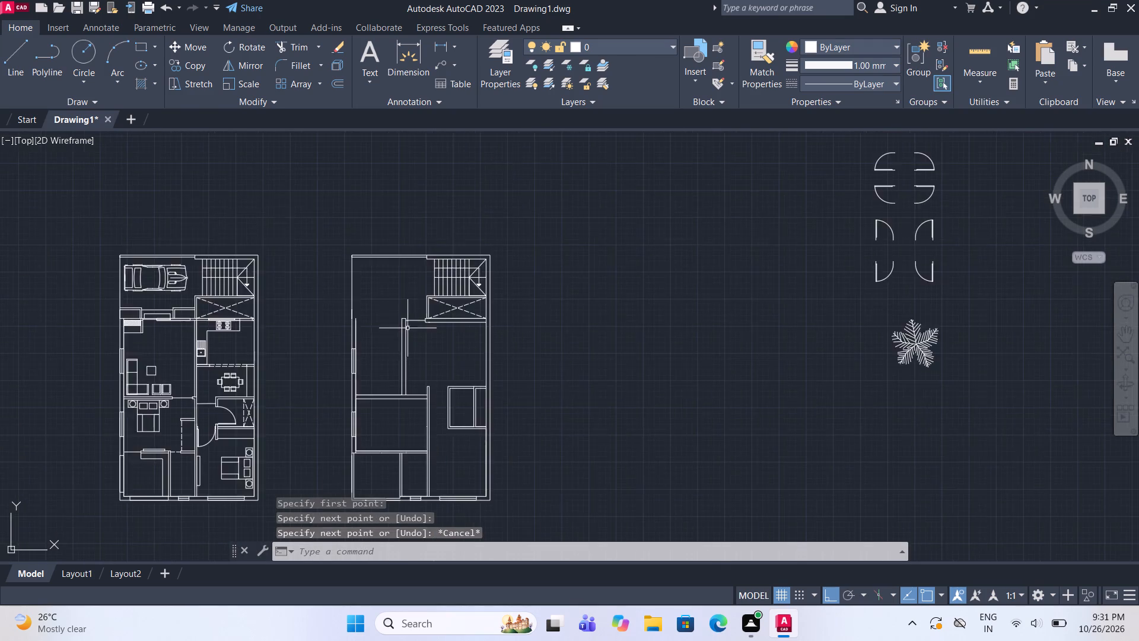
scroll(381, 328, "up", 3)
left_click(11, 65)
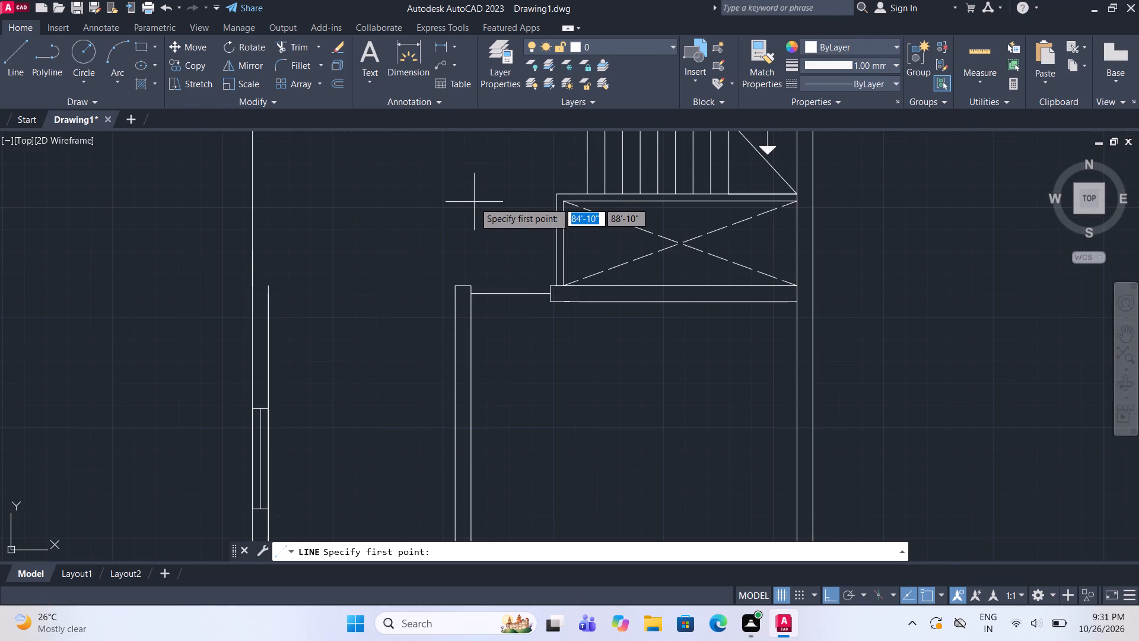
scroll(474, 202, "up", 1)
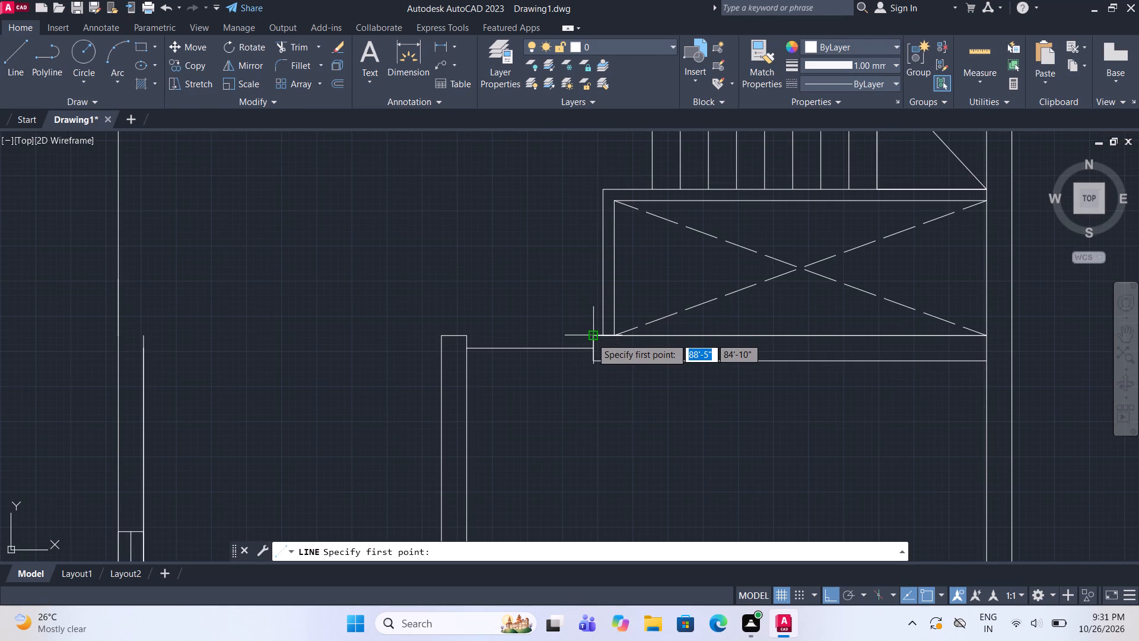
left_click(441, 339)
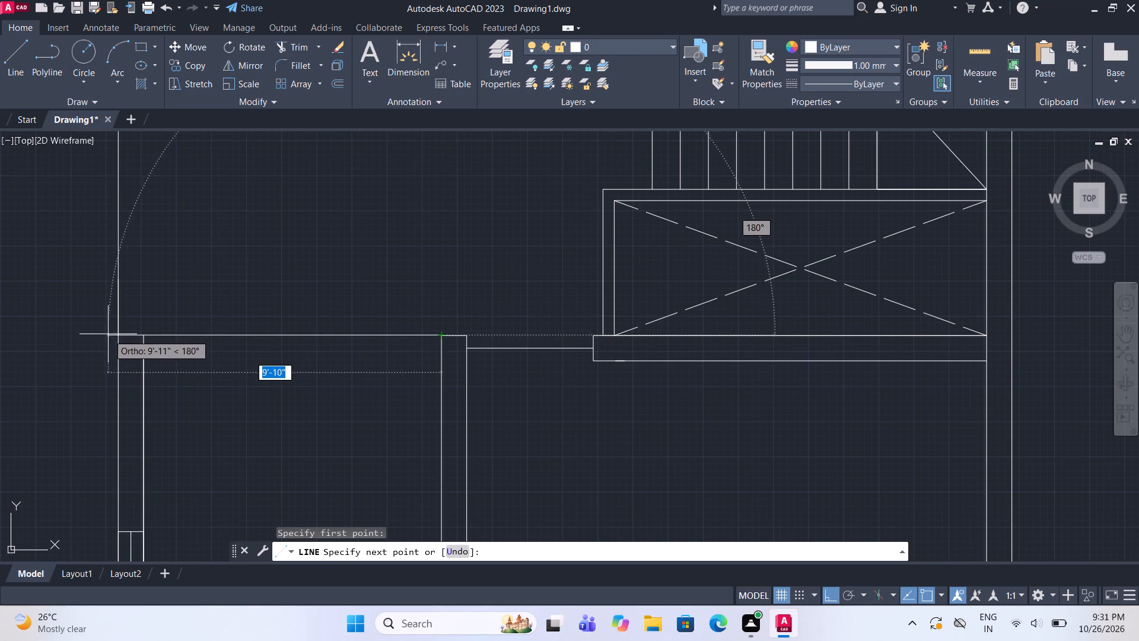
left_click(117, 336)
key("Escape")
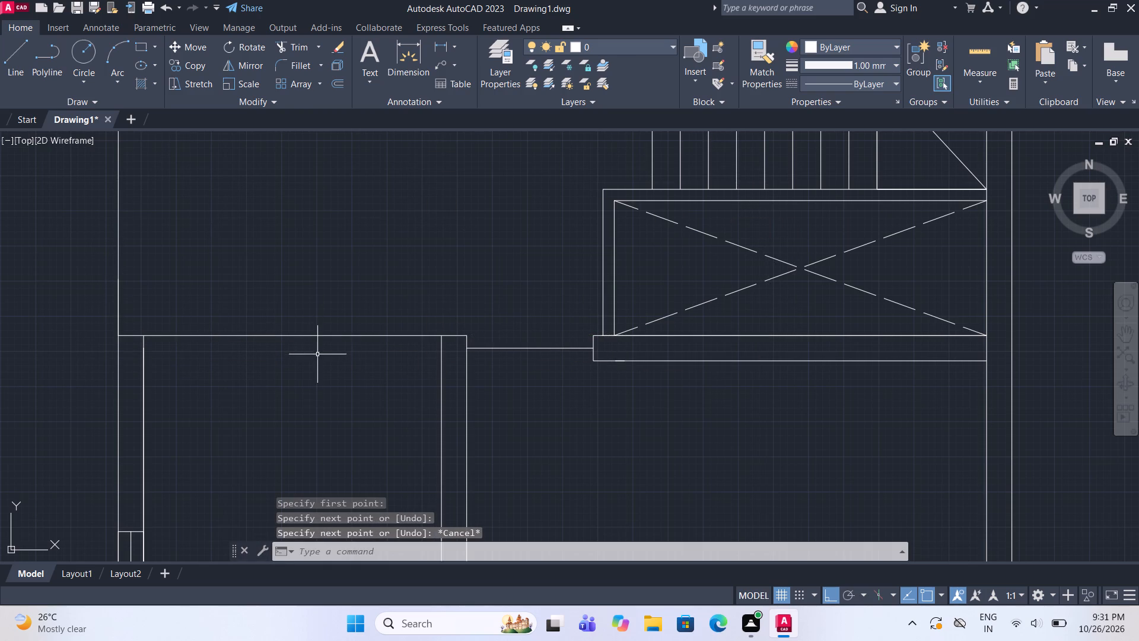
Offset the new room's top line 4.5" downward to form its top wall.
middle_click_drag(321, 356, 346, 344)
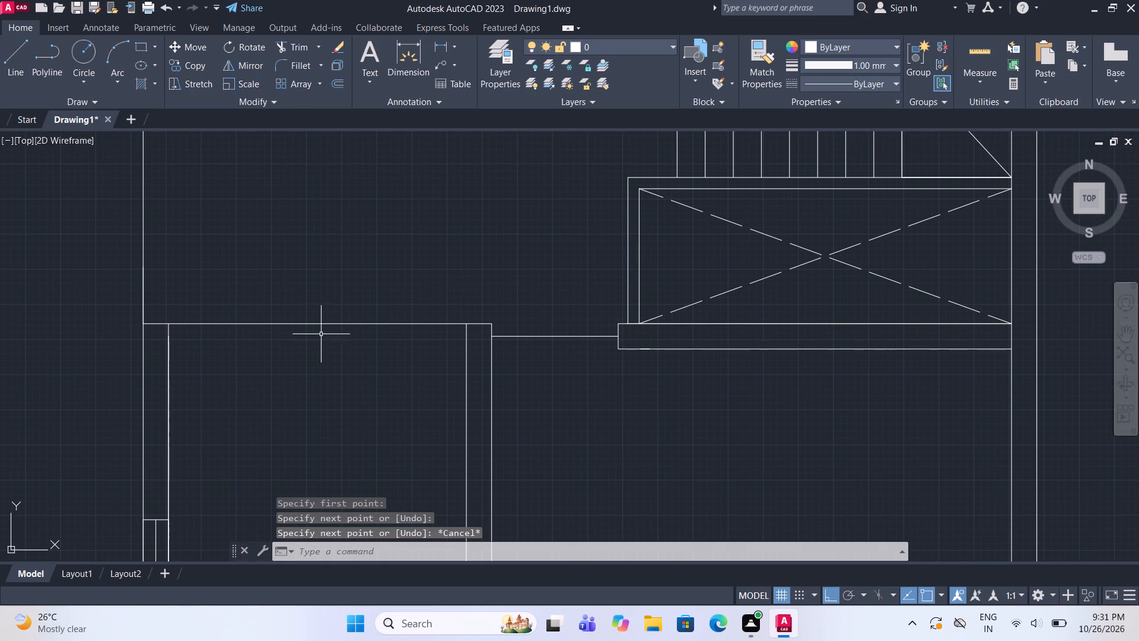
left_click_drag(329, 383, 324, 367)
left_click(304, 295)
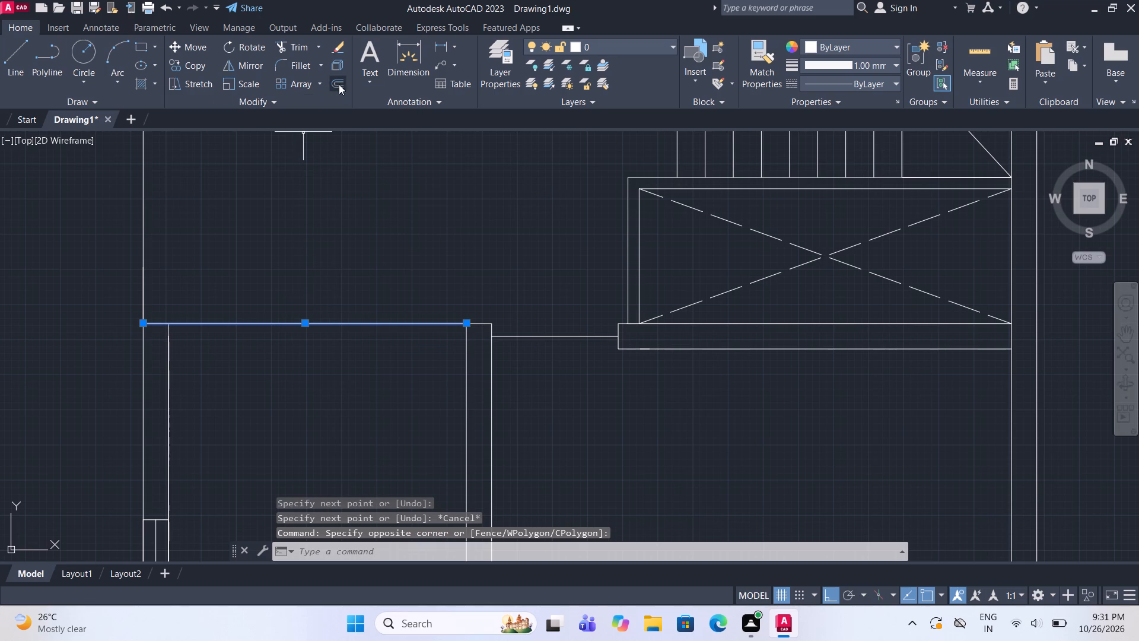
left_click(336, 82)
left_click(310, 323)
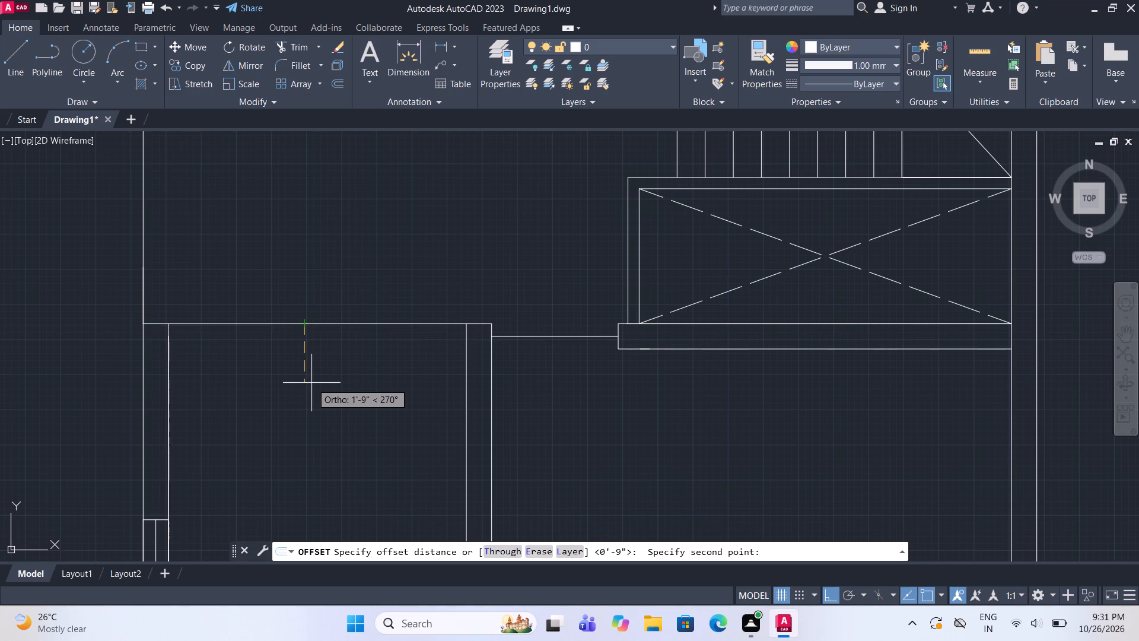
type("4.5")
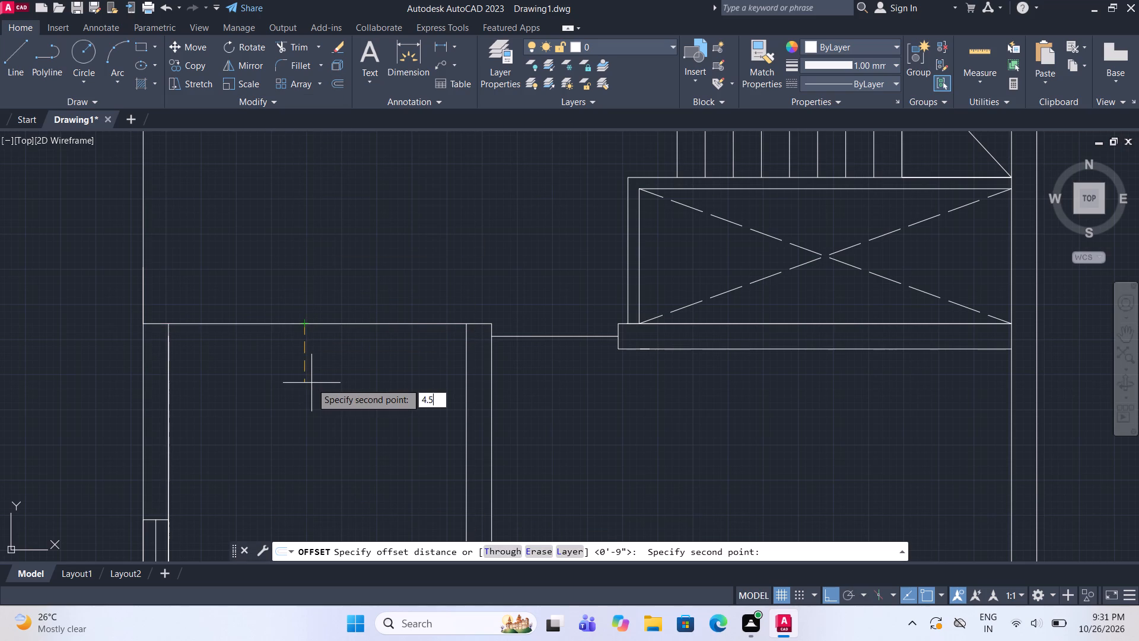
key("shift+quotedbl")
key("Return")
left_click(312, 388)
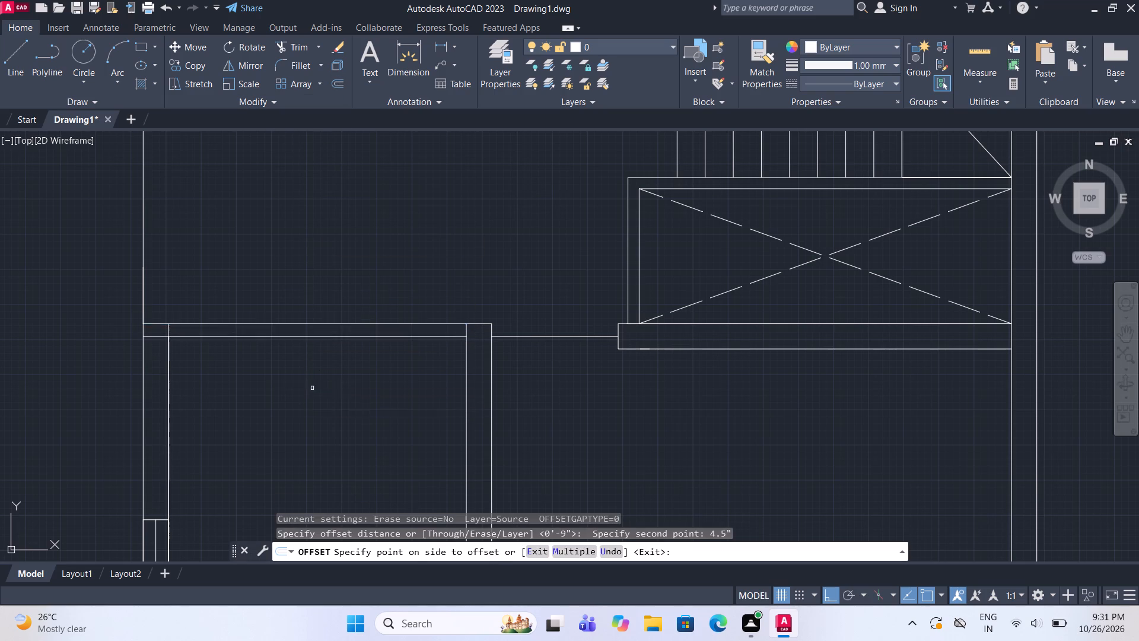
scroll(370, 320, "down", 2)
middle_click_drag(364, 353, 386, 287)
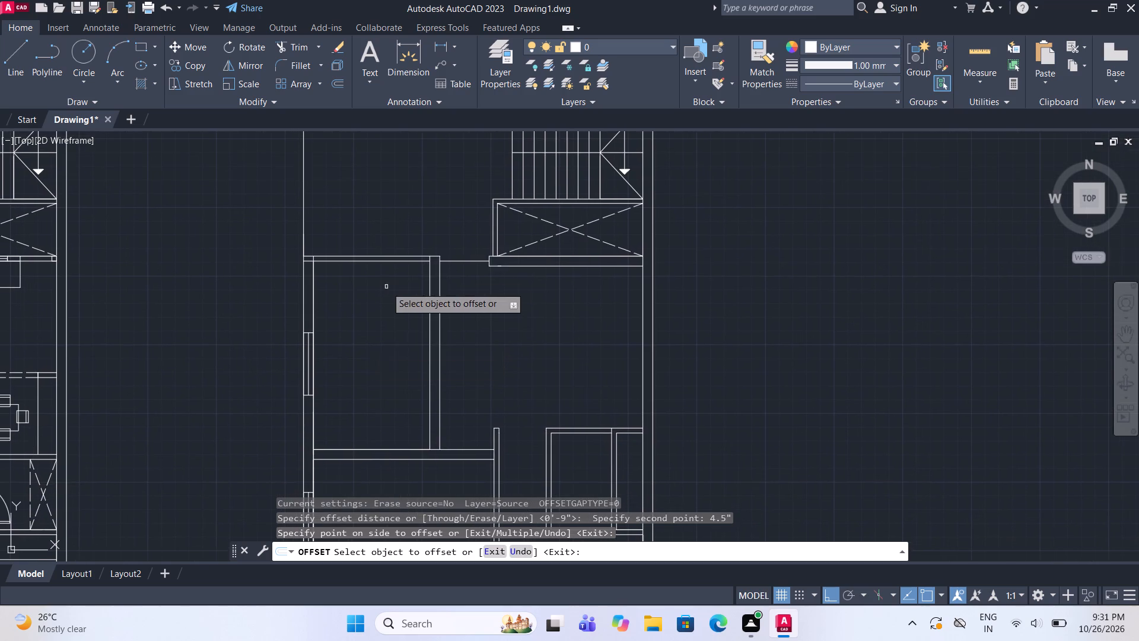
Trim away the left exterior wall's inner line and window beside the new room, keeping only the outer line.
scroll(314, 430, "up", 1)
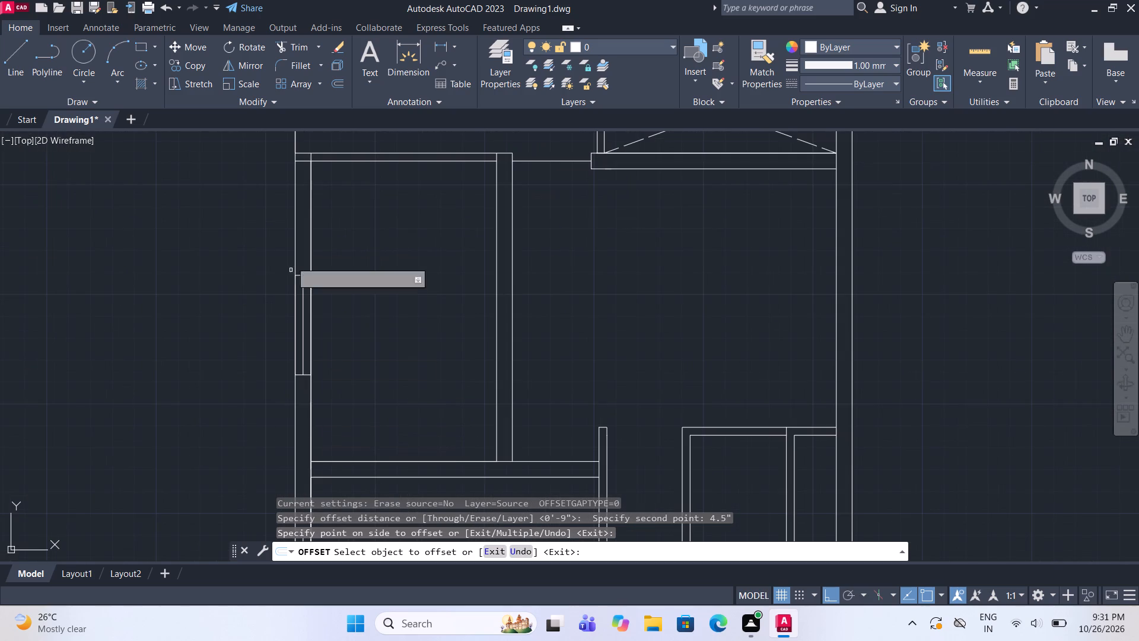
left_click(297, 49)
left_click_drag(308, 396, 308, 396)
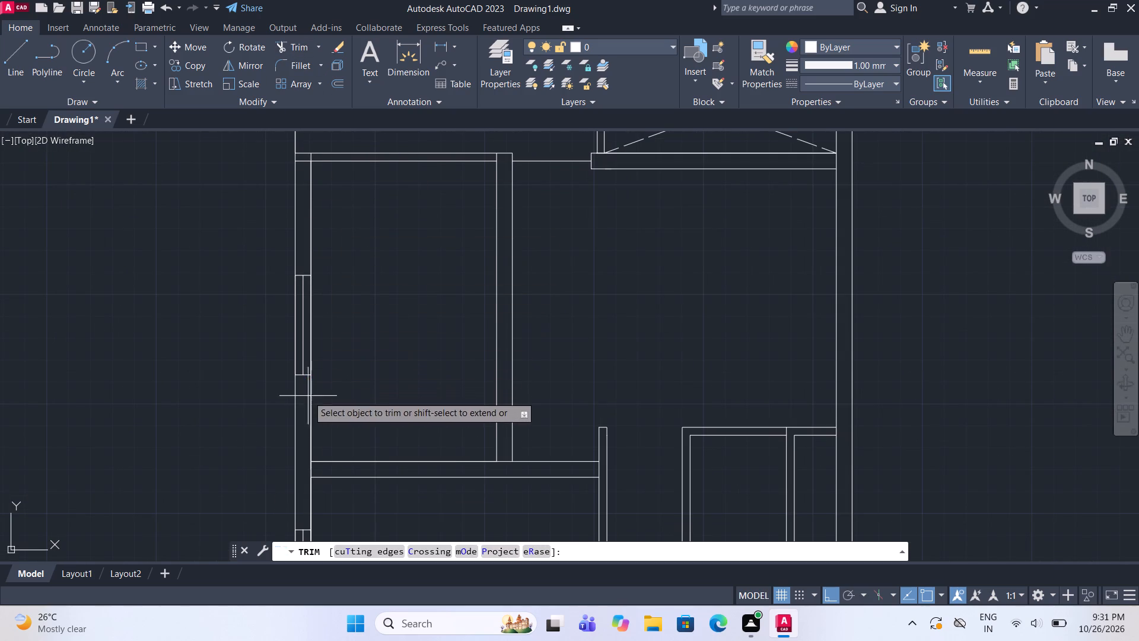
left_click_drag(308, 396, 326, 397)
left_click_drag(305, 410, 333, 408)
left_click_drag(309, 254, 321, 276)
left_click_drag(311, 242, 315, 259)
left_click_drag(307, 257, 307, 297)
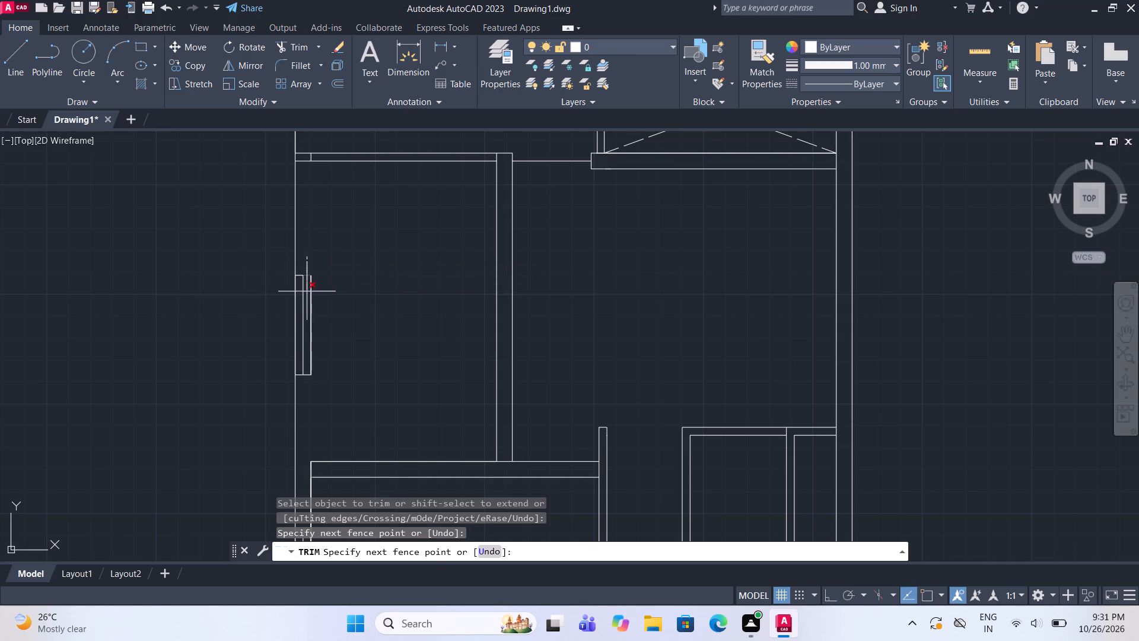
left_click_drag(307, 297, 298, 322)
left_click_drag(301, 266, 301, 283)
left_click_drag(301, 283, 324, 339)
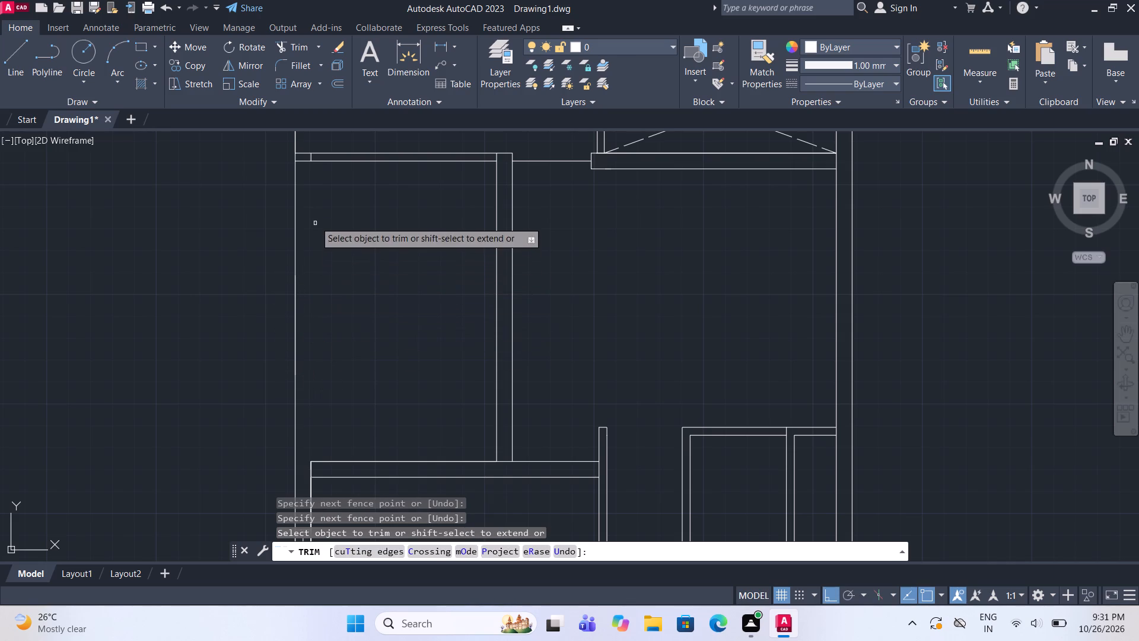
scroll(324, 164, "up", 2)
left_click_drag(282, 145, 324, 151)
scroll(333, 193, "down", 2)
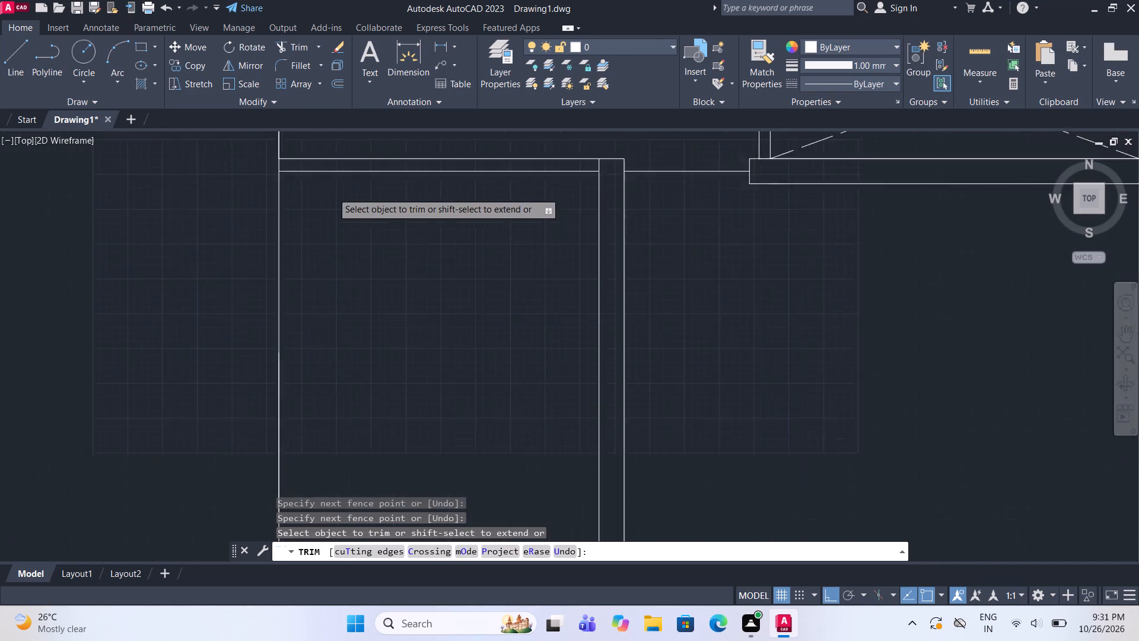
scroll(334, 193, "down", 2)
key("Escape")
middle_click_drag(353, 296, 342, 294)
Draw a short horizontal line across the left exterior wall, level with the top line of the 9" wall.
left_click(14, 47)
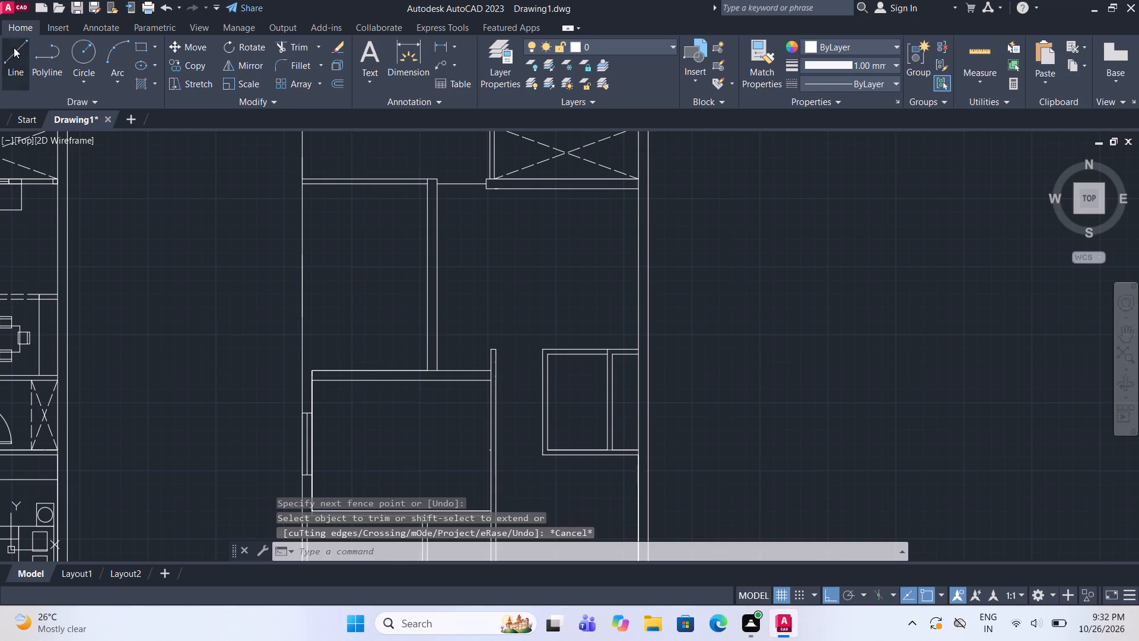
left_click(315, 369)
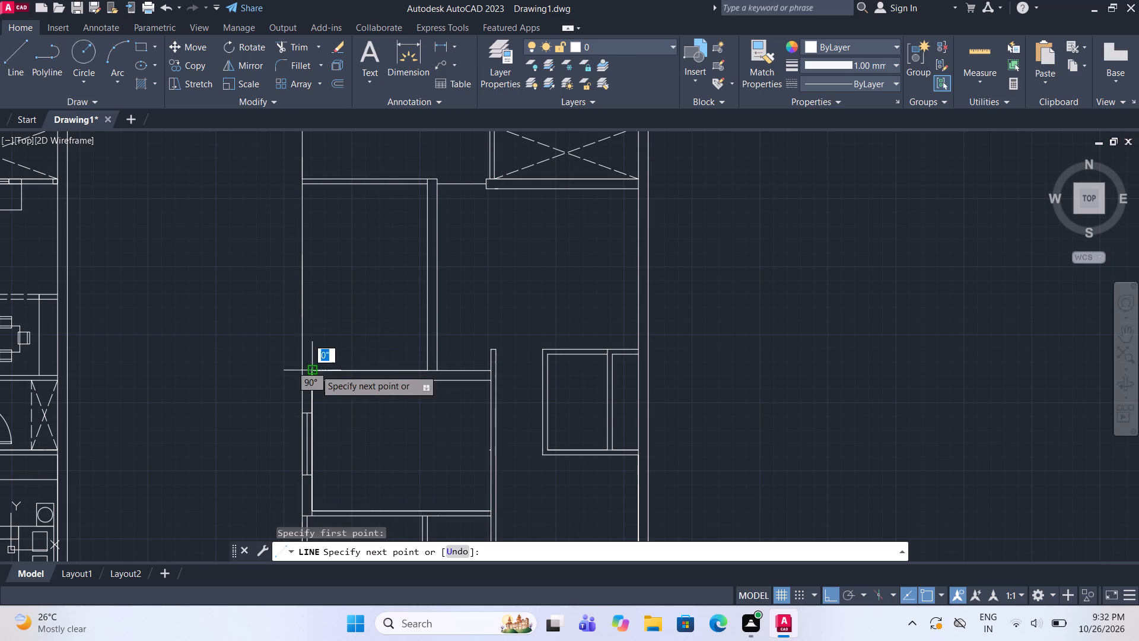
left_click(301, 369)
key("Escape")
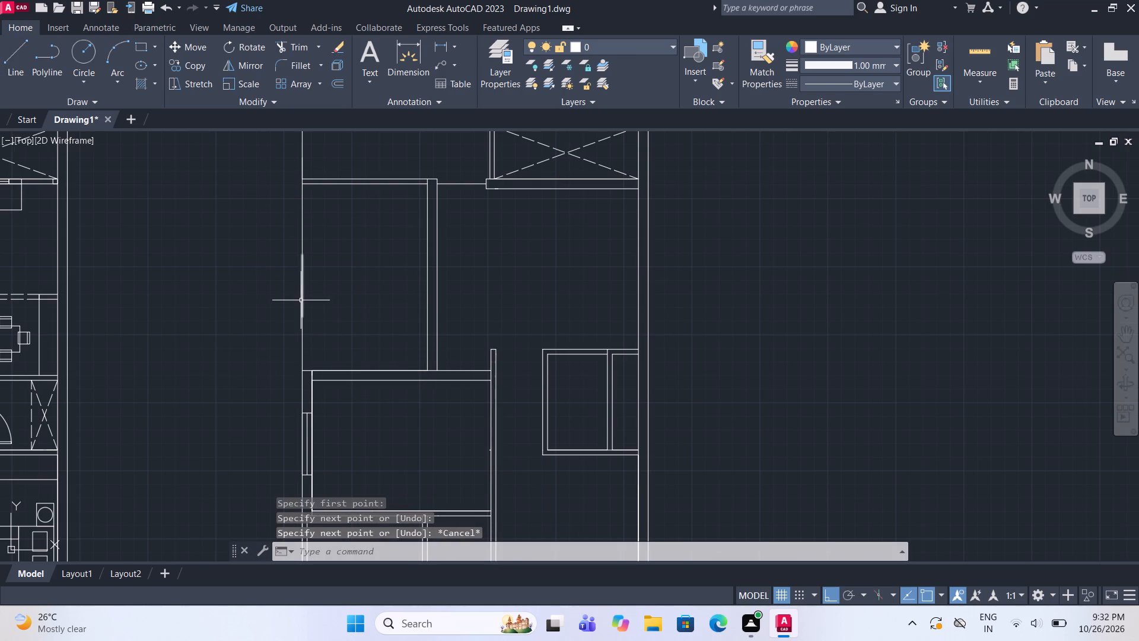
Stretch the short vertical line on the left exterior wall's outer line to span from the new room's top wall to the 9" wall.
left_click(302, 304)
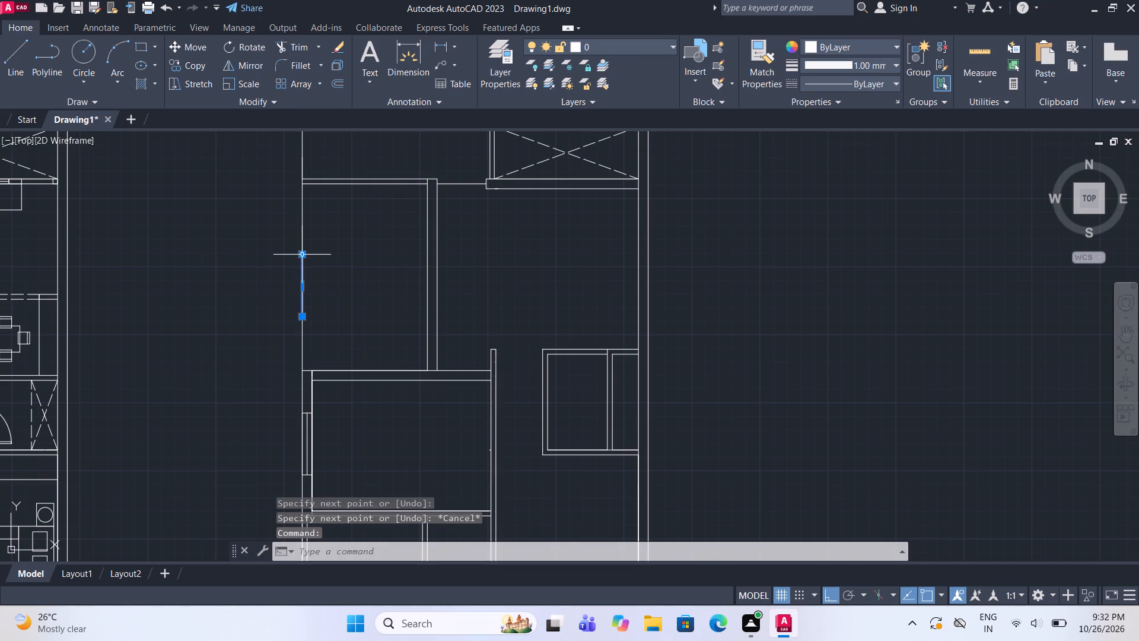
left_click(303, 256)
left_click(300, 185)
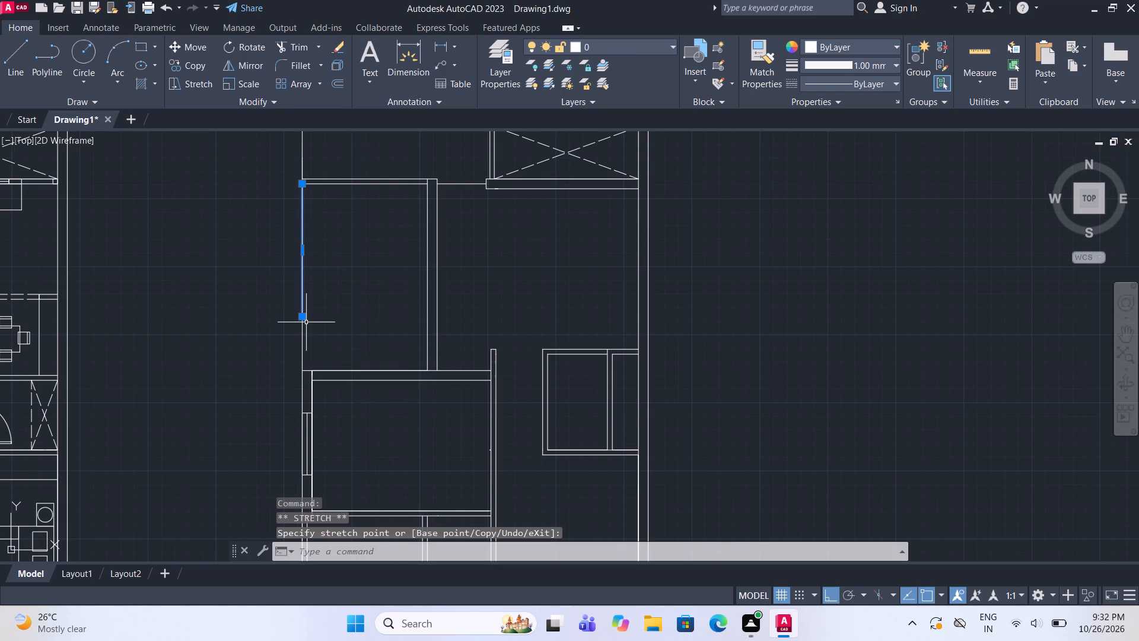
left_click(303, 318)
left_click(300, 367)
key("Escape")
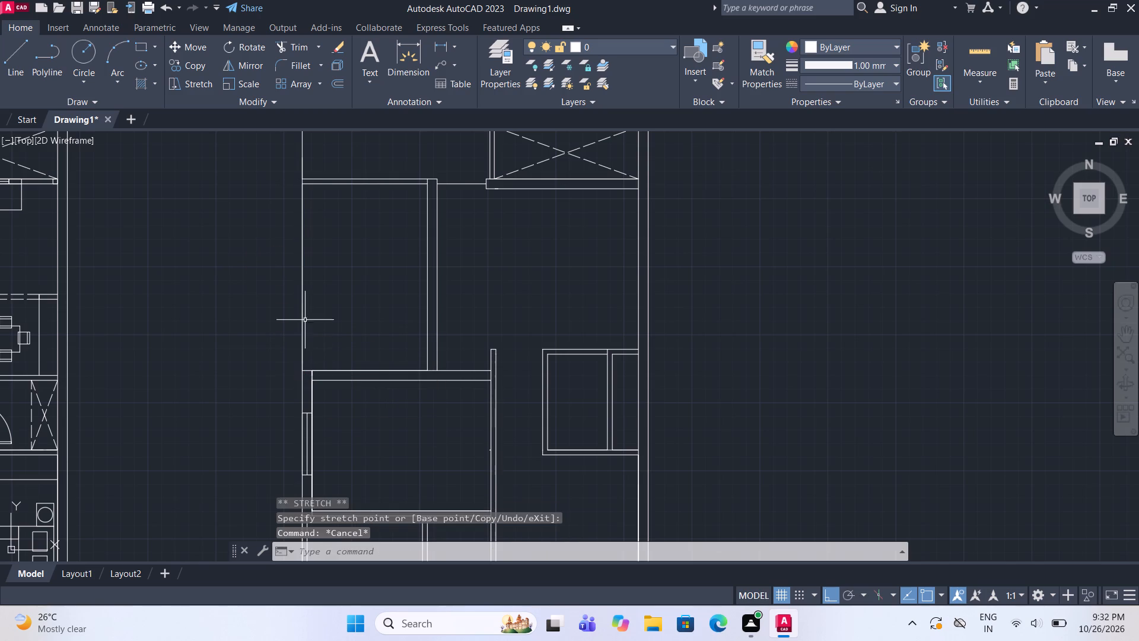
Offset the stretched vertical line 4.5" into the new room to form its left wall.
left_click(303, 312)
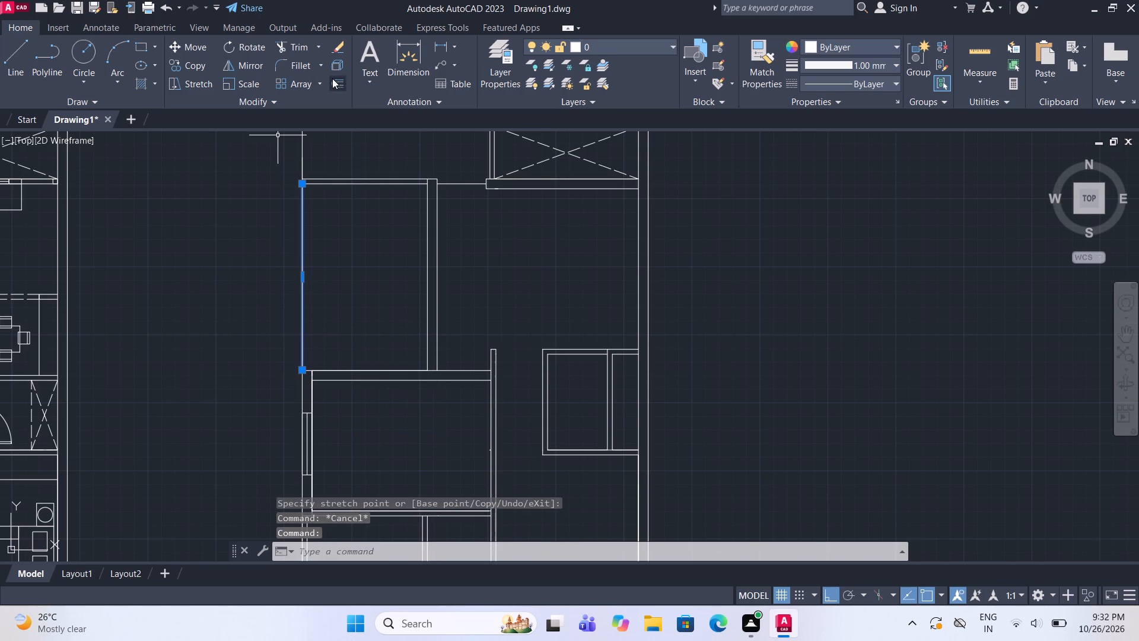
left_click(338, 79)
left_click(304, 269)
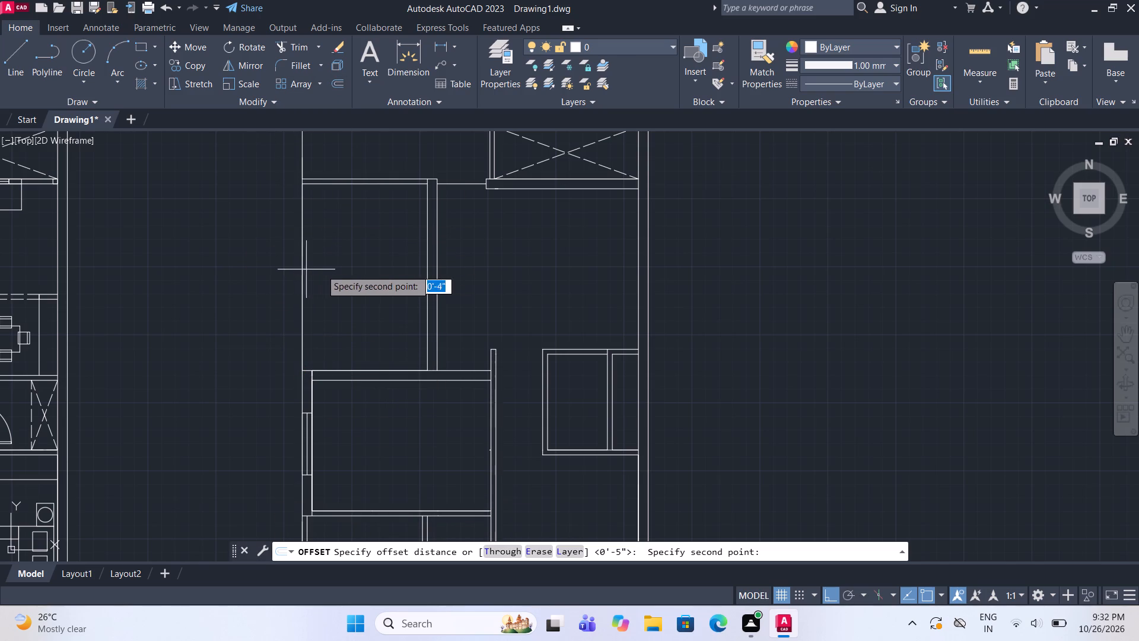
type("4.5\"")
key("Return")
left_click(364, 261)
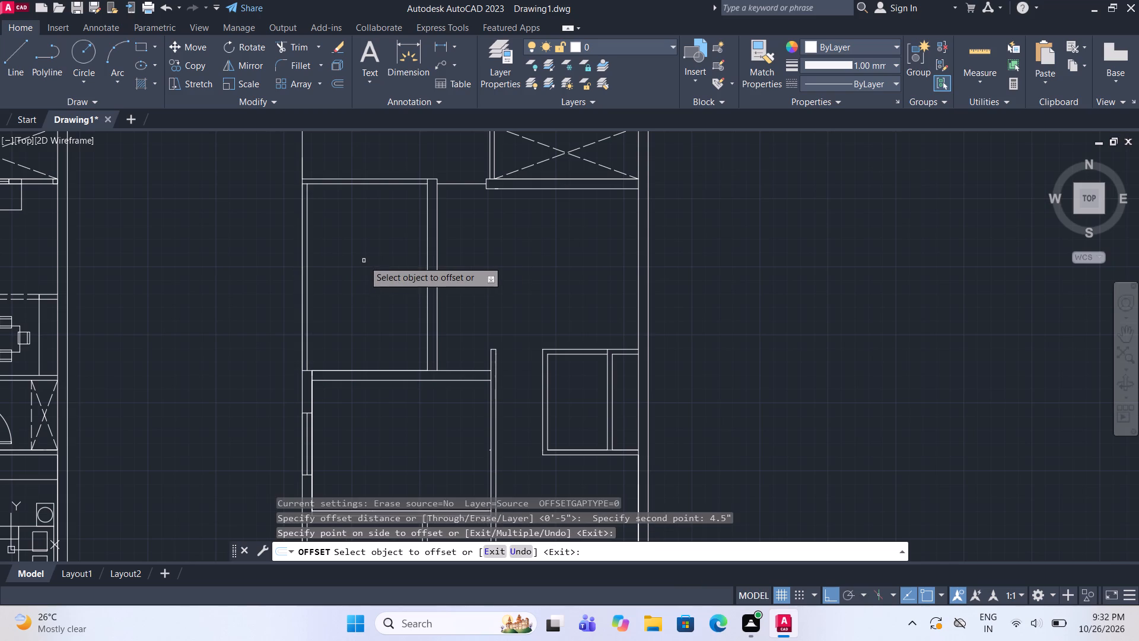
key("Escape")
Draw a vertical line about 11'-8" long from the new room's top-right wall corner up to the top exterior wall's inner line.
scroll(311, 290, "down", 1)
middle_click_drag(354, 286, 356, 288)
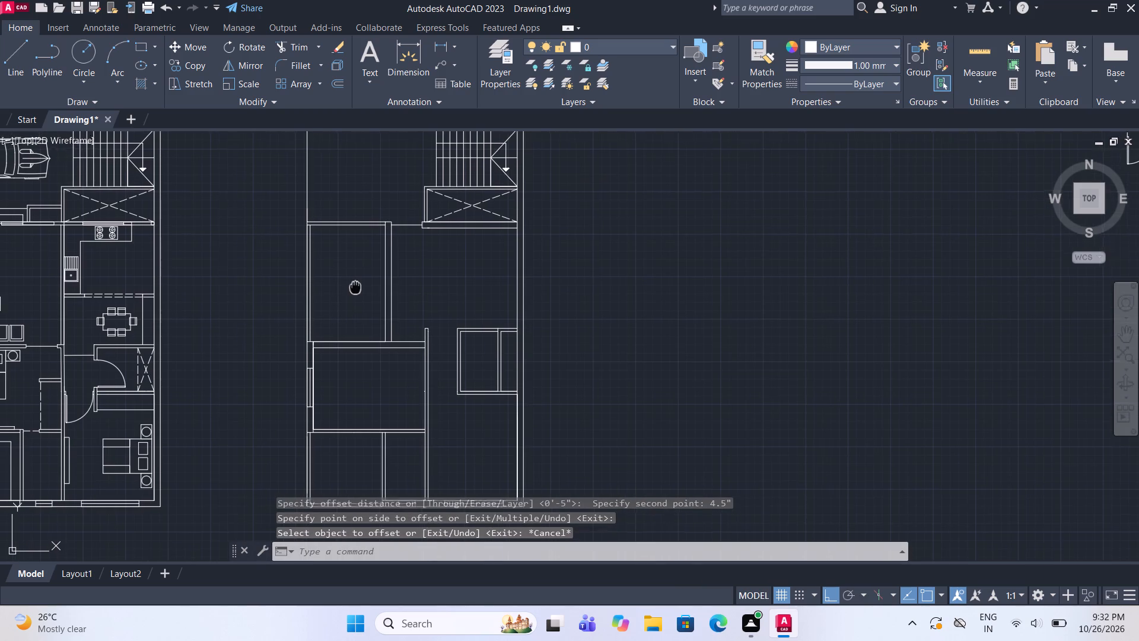
middle_click_drag(356, 288, 363, 300)
scroll(374, 351, "down", 1)
scroll(393, 266, "up", 2)
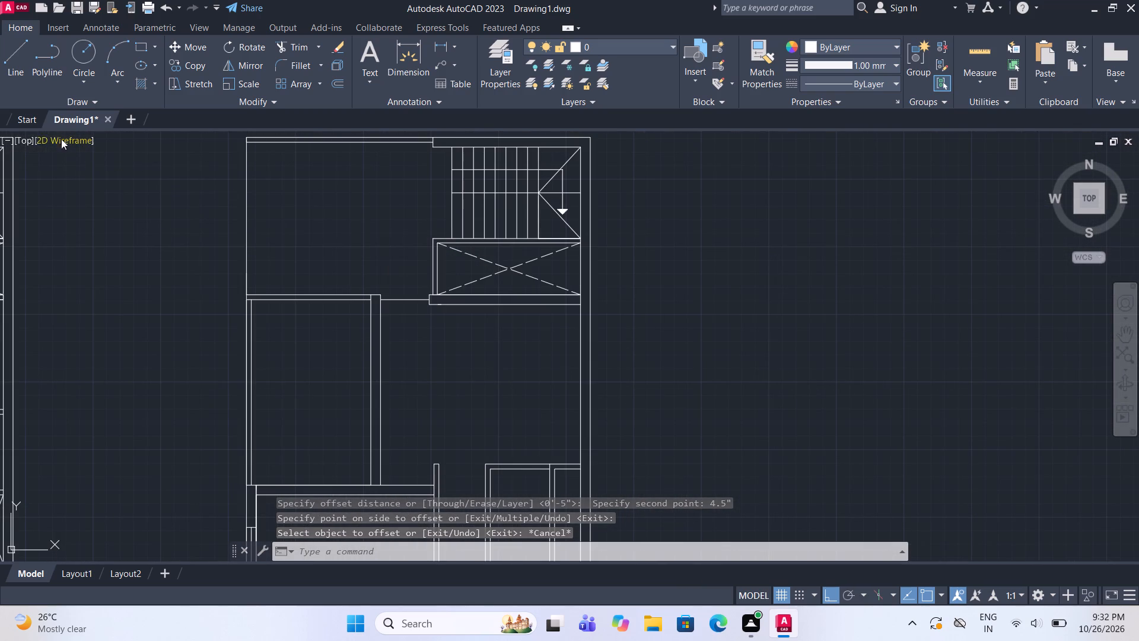
left_click(15, 53)
middle_click_drag(230, 183, 271, 251)
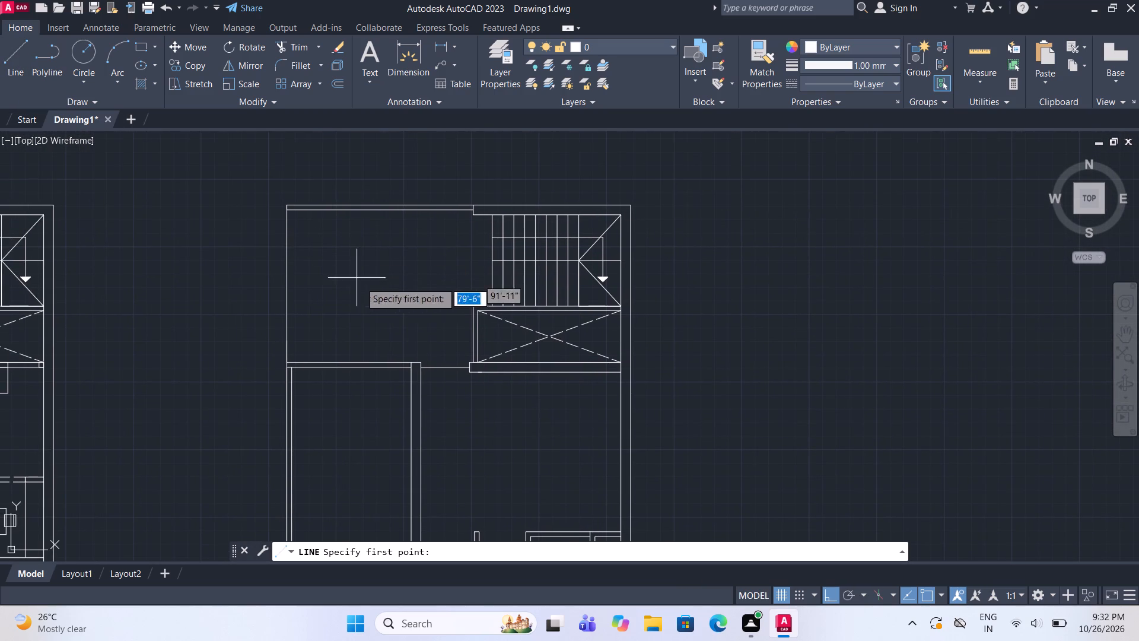
left_click(407, 360)
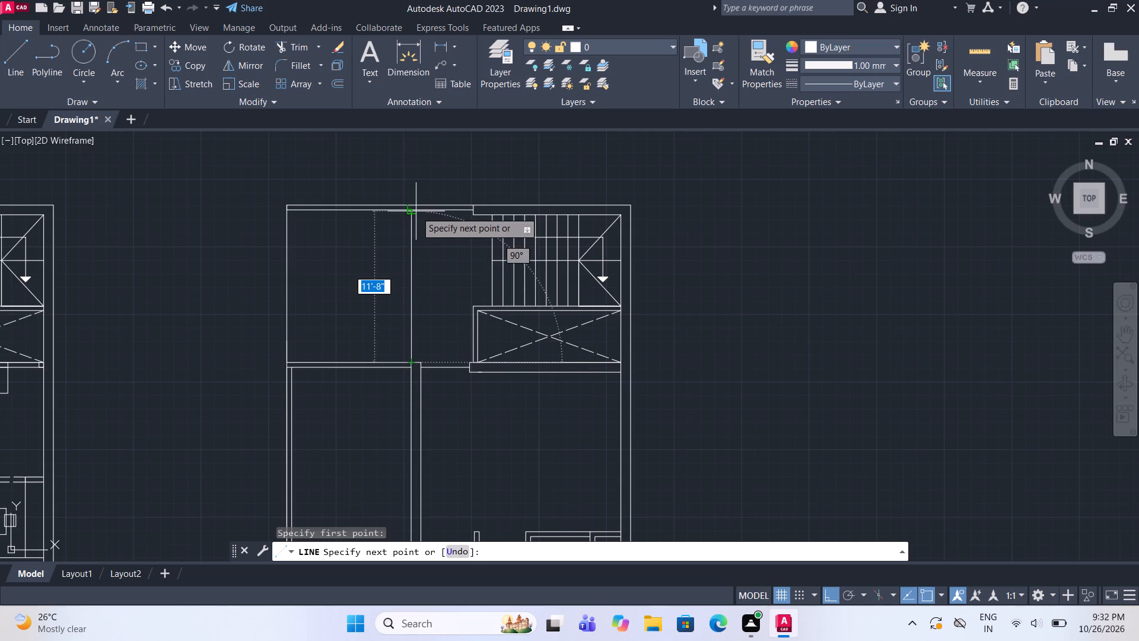
left_click(410, 210)
key("Escape")
Offset the new vertical line 4.5" toward the staircase to form a partition wall.
left_click(412, 258)
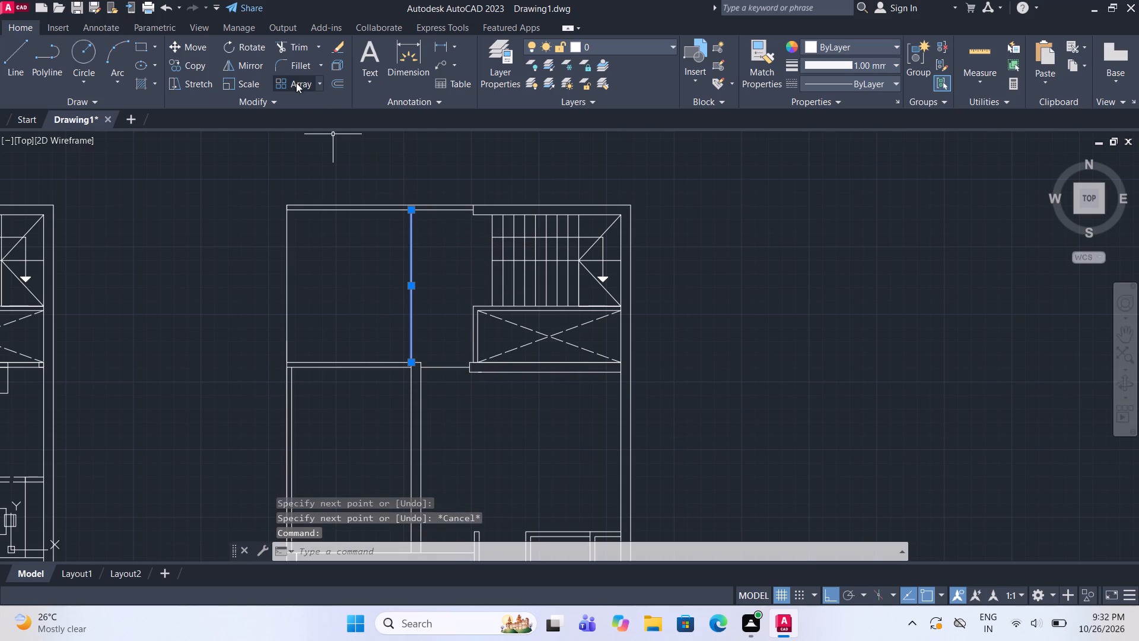
left_click(339, 88)
left_click(411, 283)
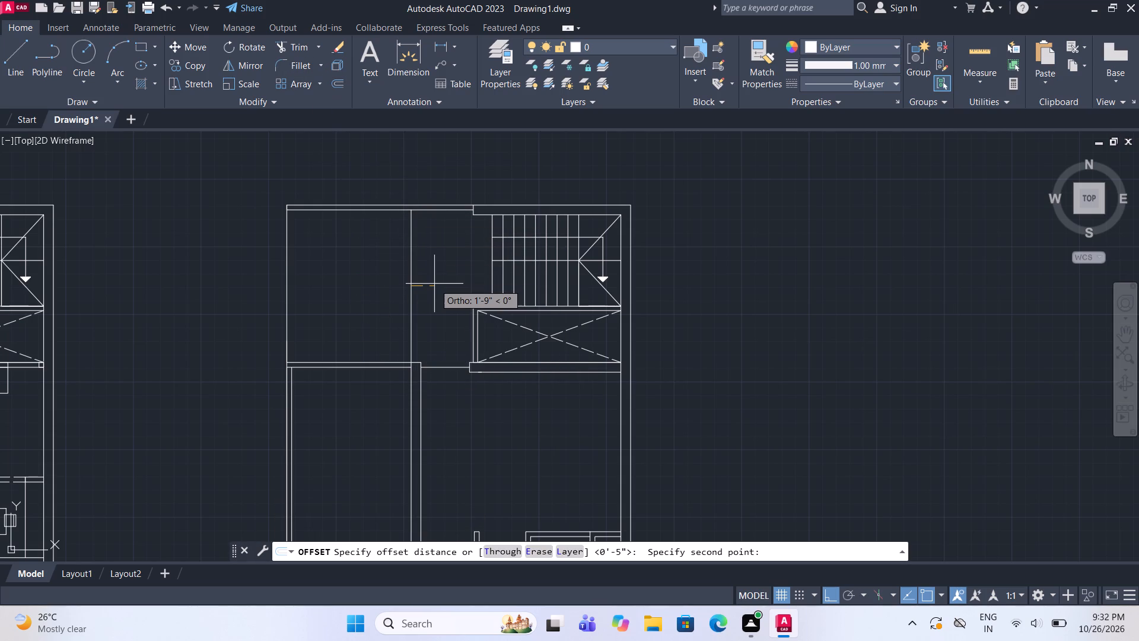
type("4.5\"")
key("Return")
left_click(462, 301)
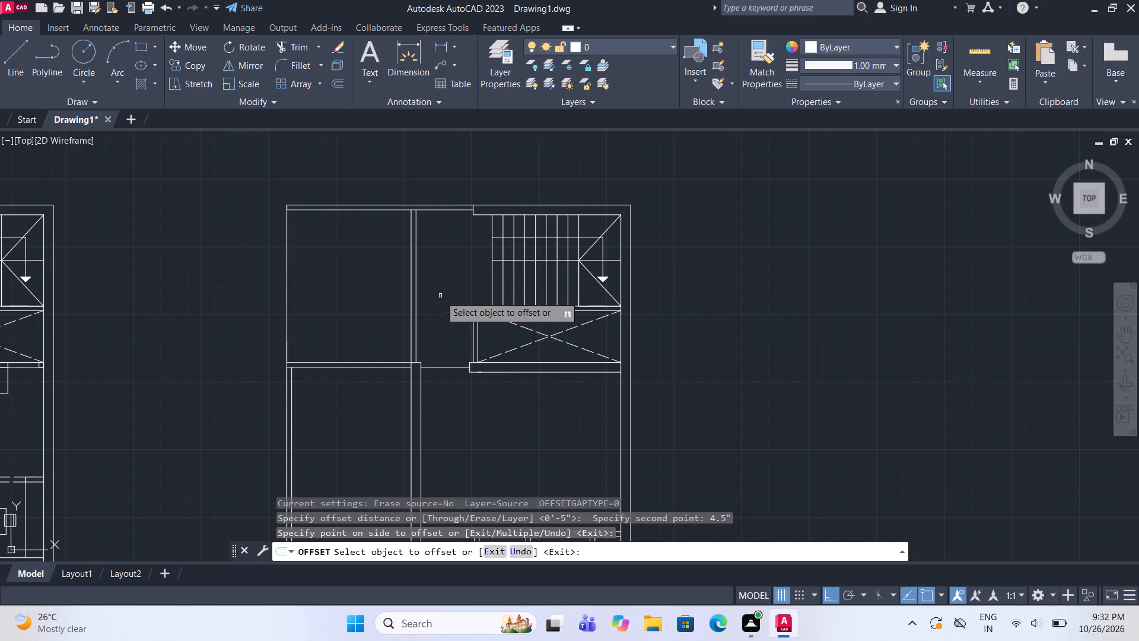
key("Escape")
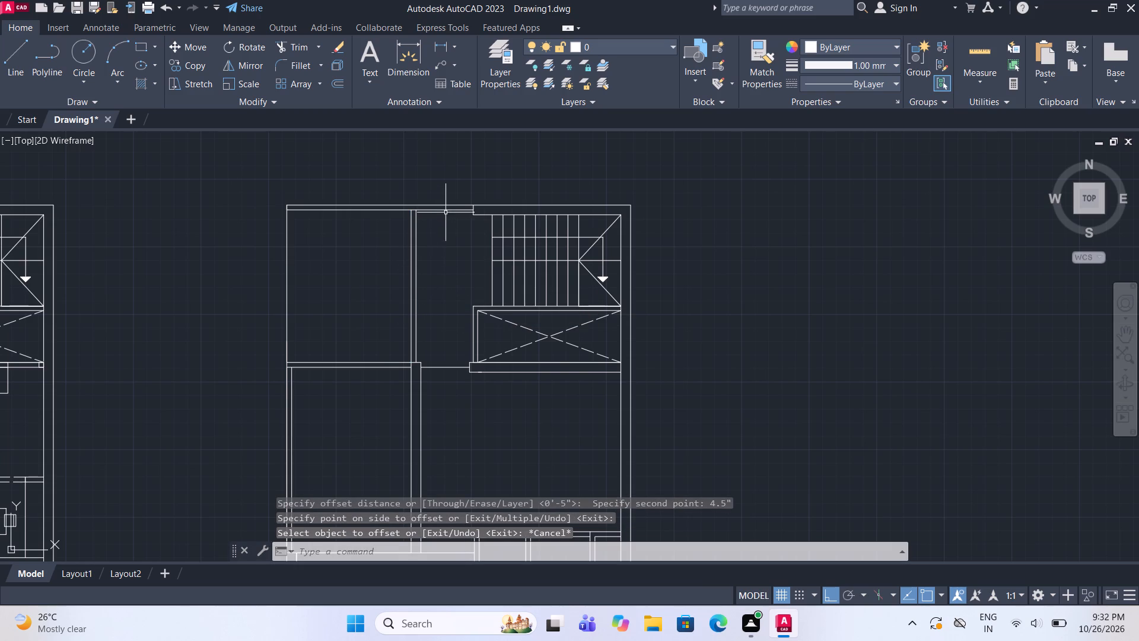
Trim away the top exterior wall's inner line left of the new partition wall.
scroll(381, 189, "up", 1)
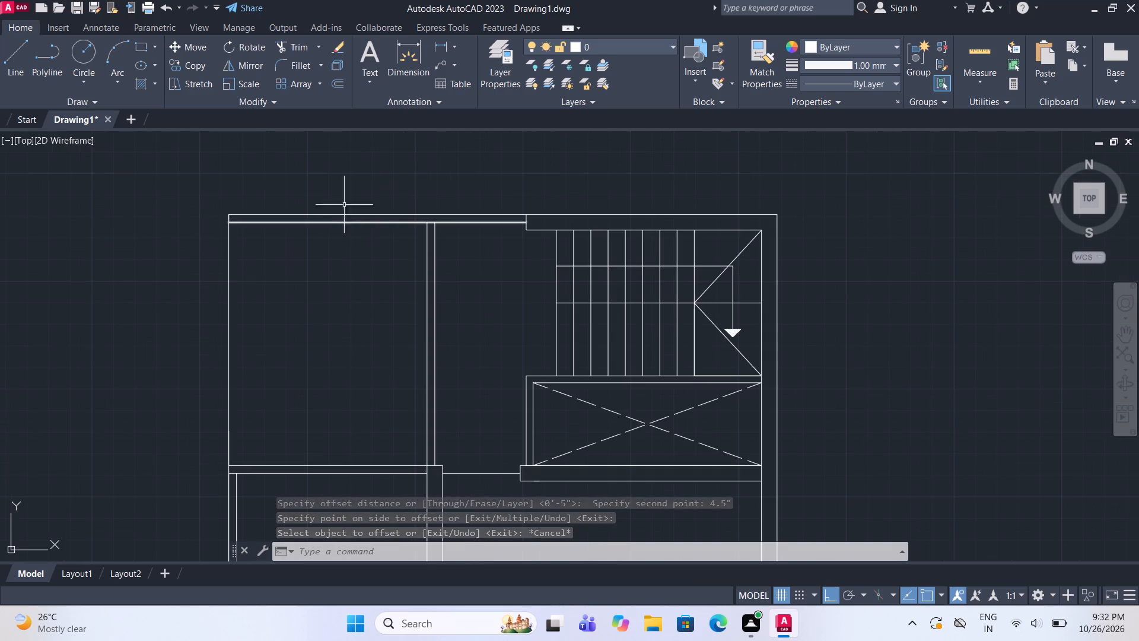
left_click(279, 50)
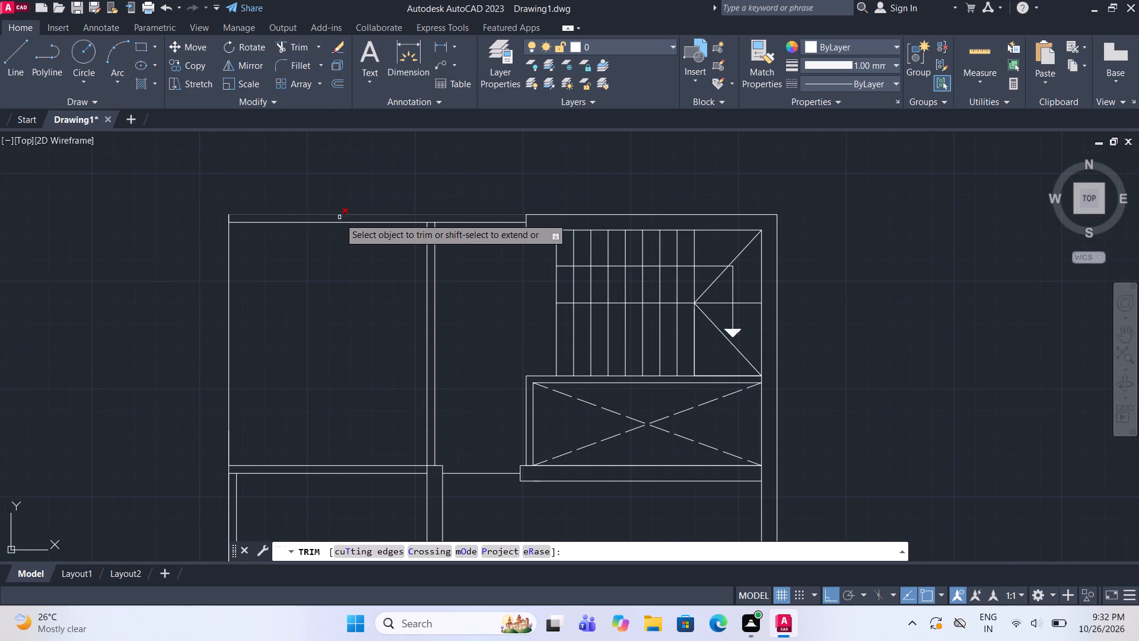
left_click(342, 221)
key("Escape")
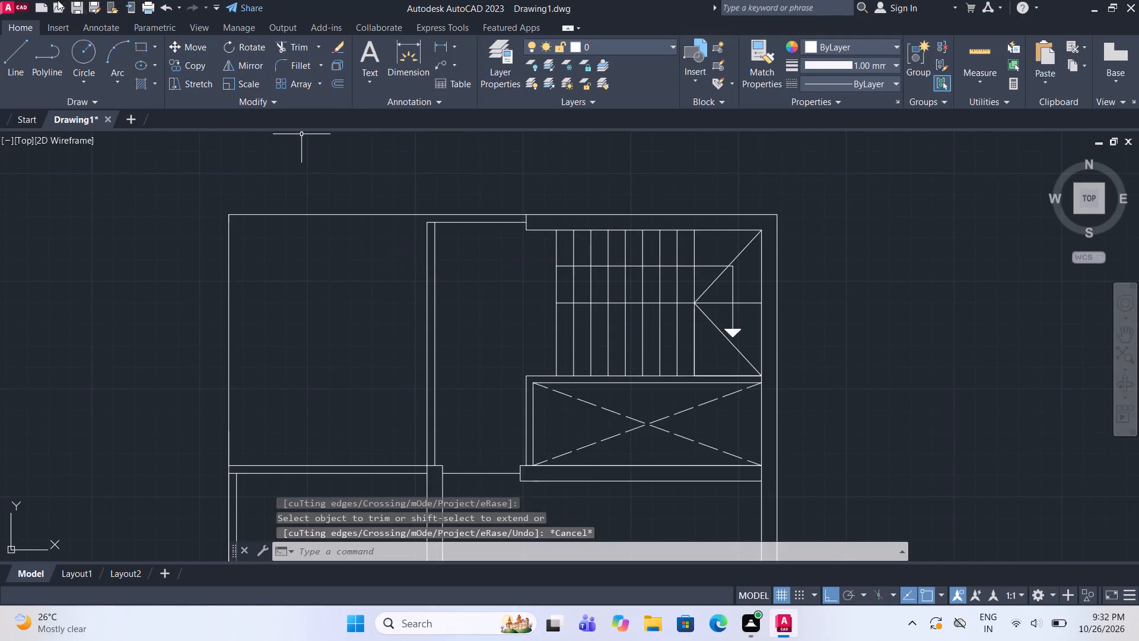
Draw a short vertical line from the partition's top-left corner to the top exterior wall's outer line.
left_click(21, 57)
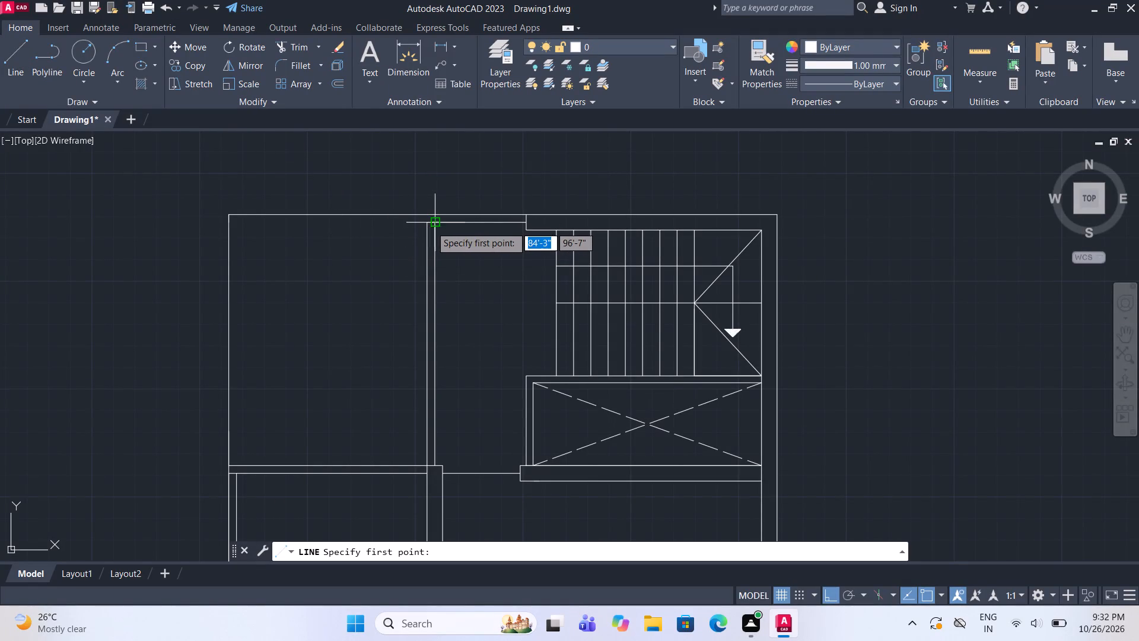
left_click(429, 226)
left_click(429, 215)
key("Escape")
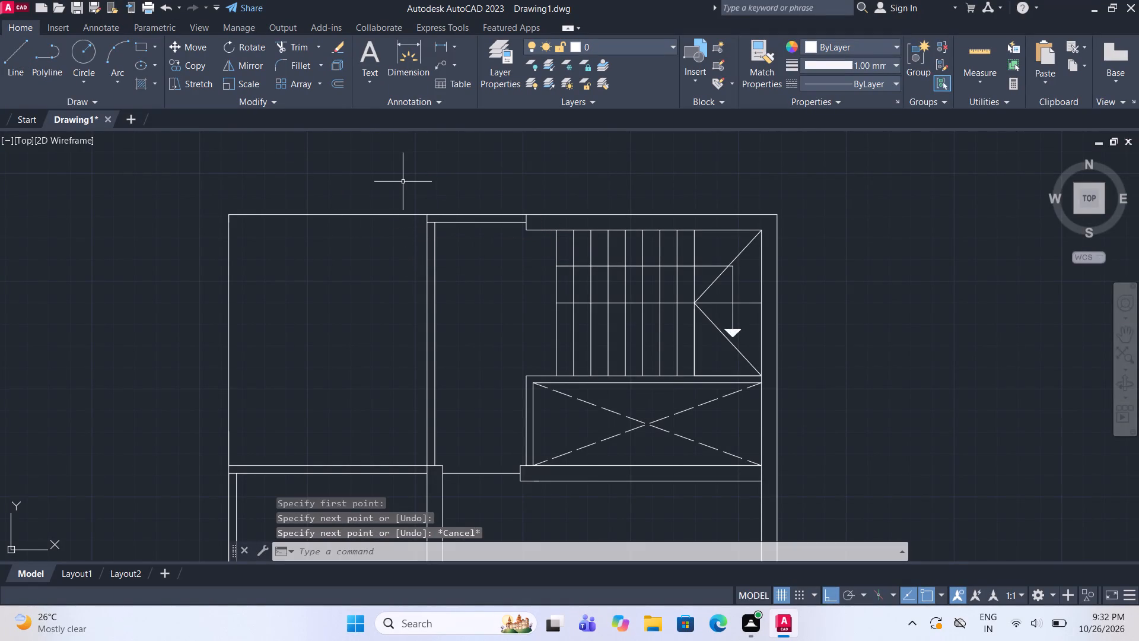
Draw a short horizontal line extending the 9" wall's top line across the vertical wall at its right end.
scroll(448, 263, "down", 2)
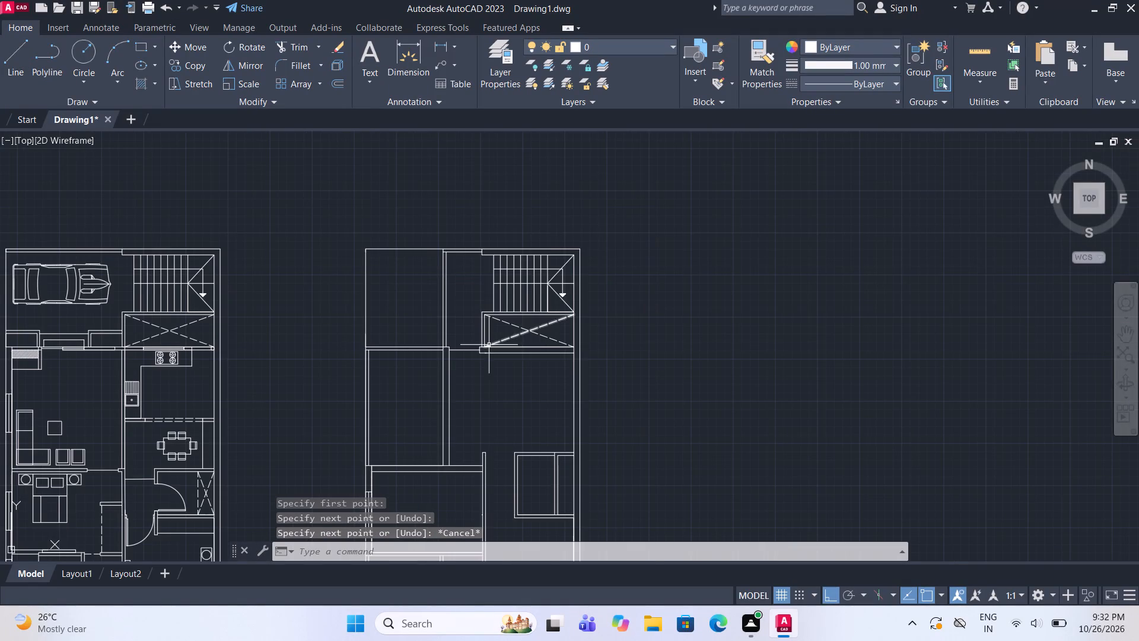
middle_click_drag(489, 345, 492, 303)
middle_click_drag(537, 399, 539, 379)
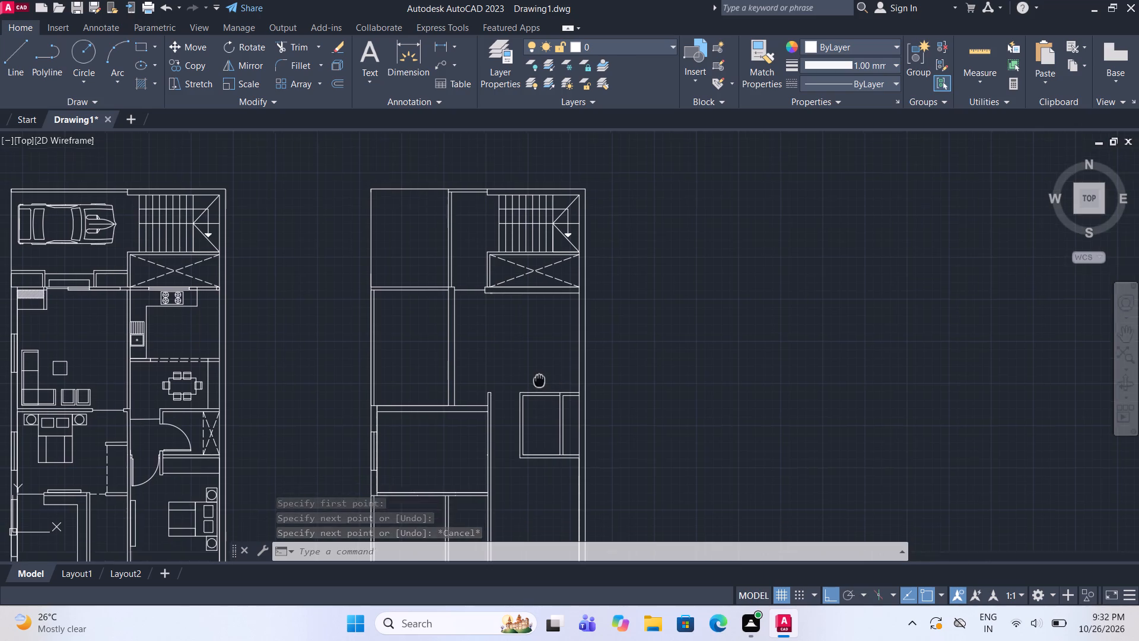
middle_click_drag(539, 379, 541, 275)
scroll(485, 292, "up", 2)
middle_click_drag(485, 292, 495, 310)
scroll(497, 307, "up", 1)
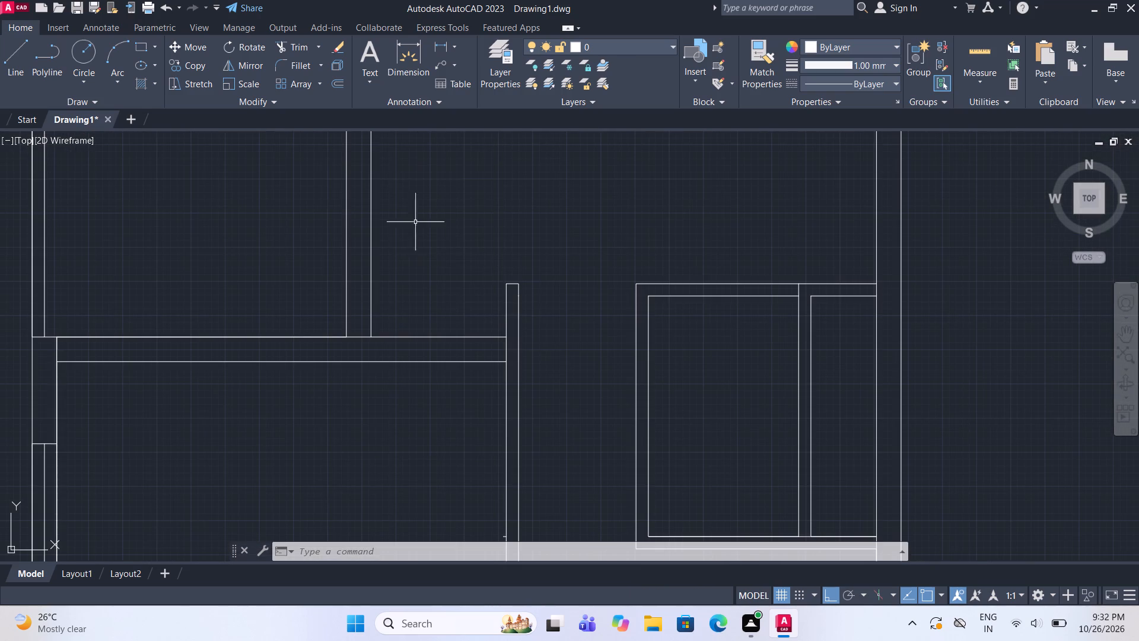
left_click(21, 41)
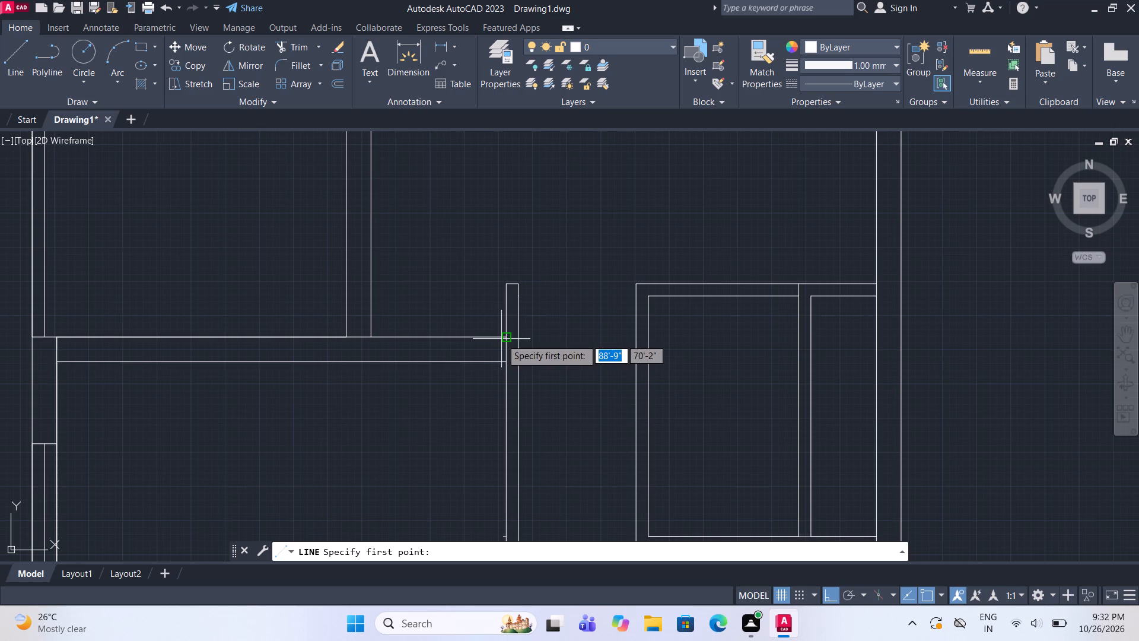
left_click(501, 339)
left_click(517, 338)
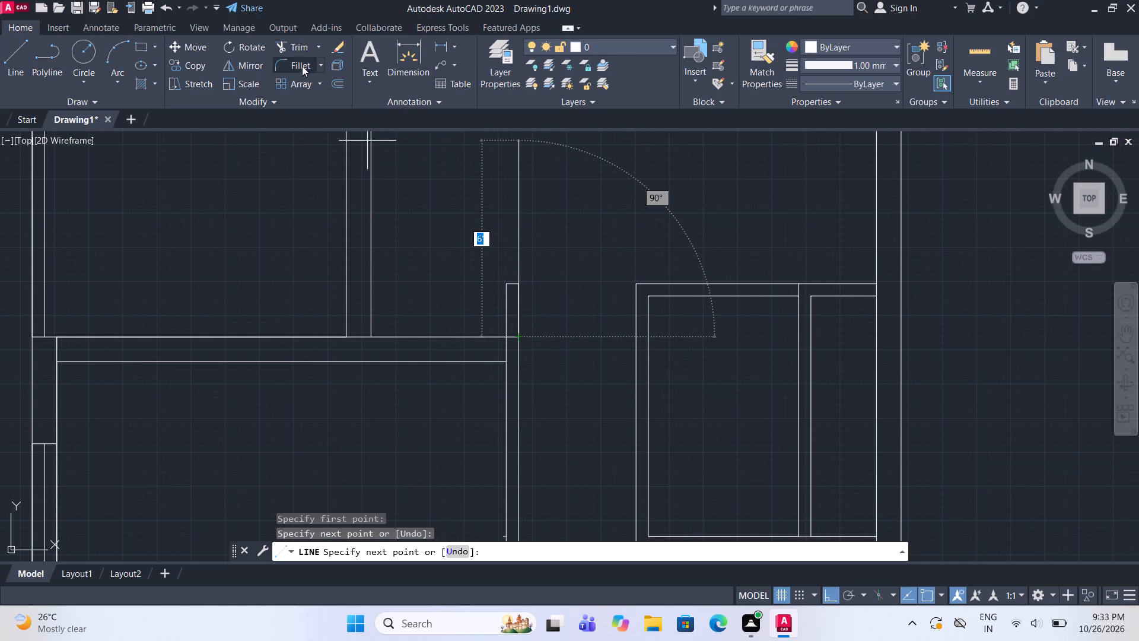
Trim the vertical wall's stub above the 9" wall and the leftover line segment inside their corner junction.
left_click(297, 46)
left_click(514, 318)
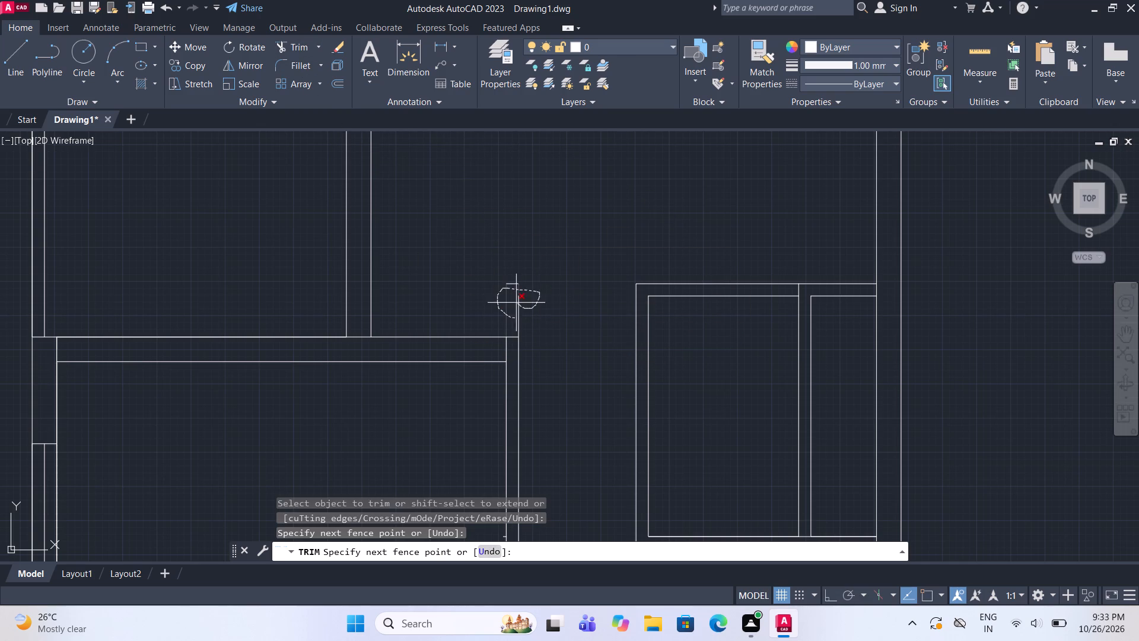
scroll(501, 294, "down", 2)
scroll(504, 319, "up", 2)
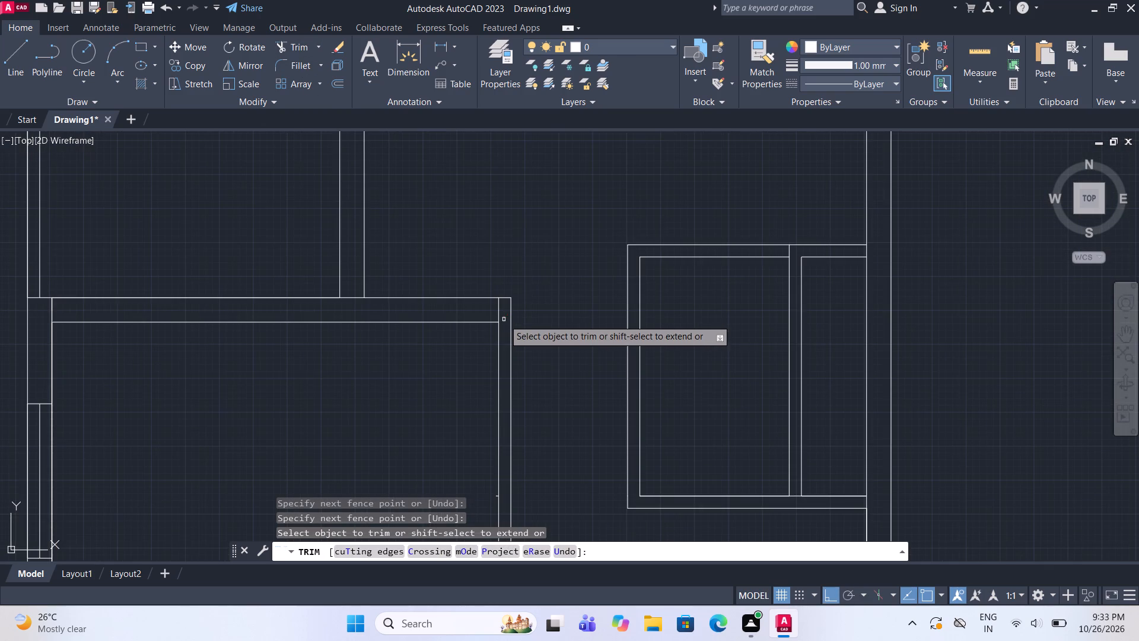
left_click(499, 311)
scroll(457, 311, "down", 2)
middle_click_drag(545, 406, 532, 367)
middle_click_drag(527, 399, 532, 410)
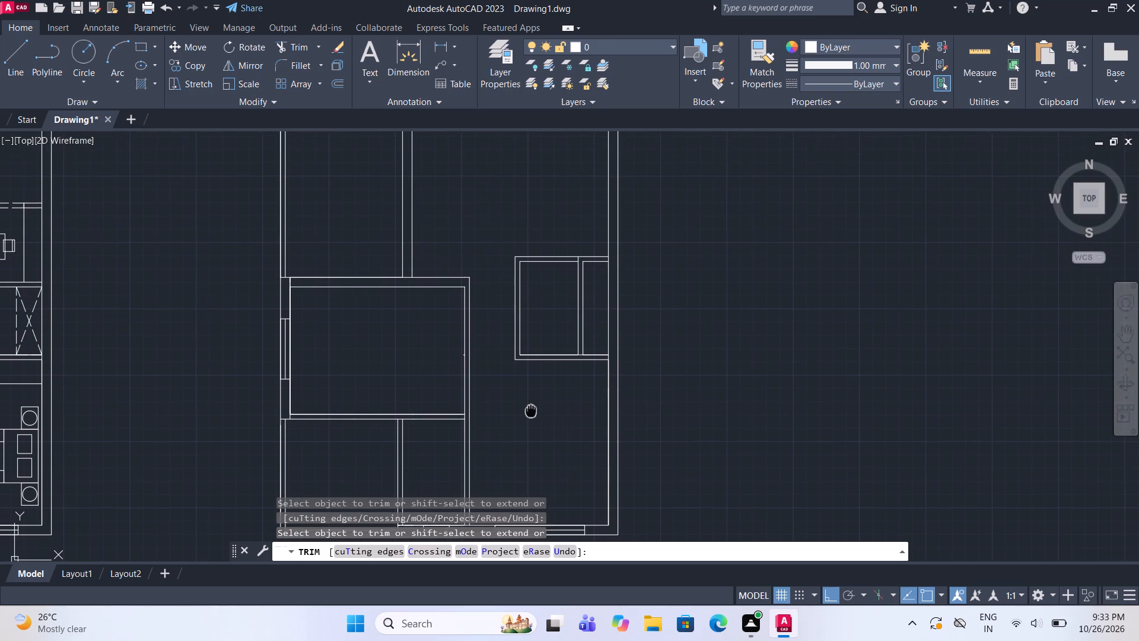
middle_click_drag(532, 410, 542, 377)
key("Escape")
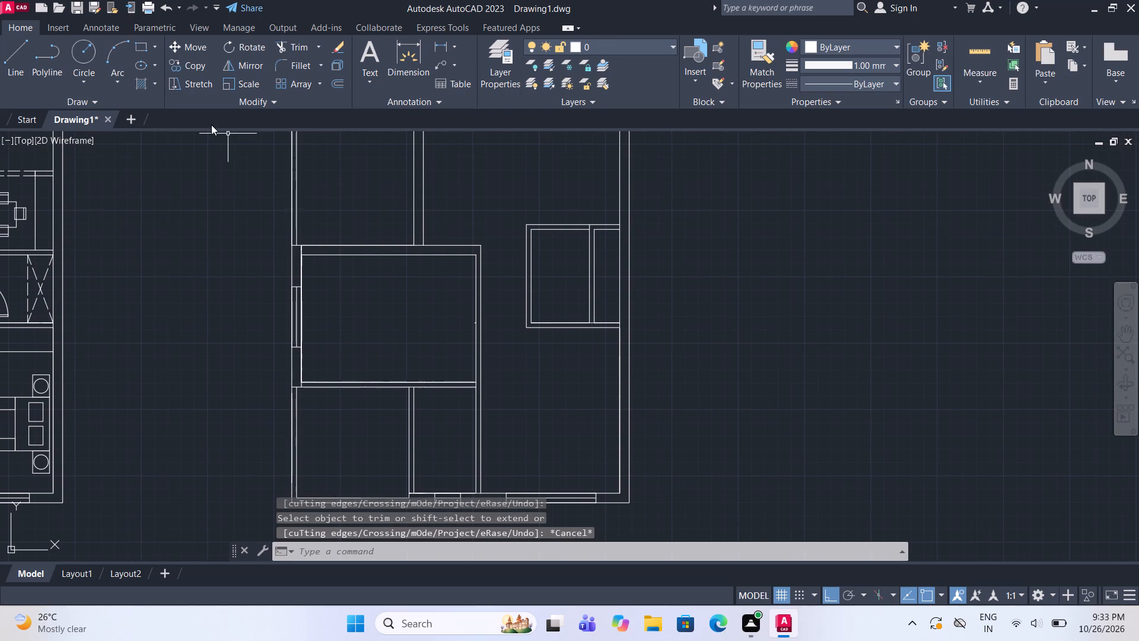
Draw a 4.5" thick wall stub about 2'-8" long, projecting into the middle-left room from its right wall.
double_click(20, 73)
middle_click_drag(295, 364, 350, 373)
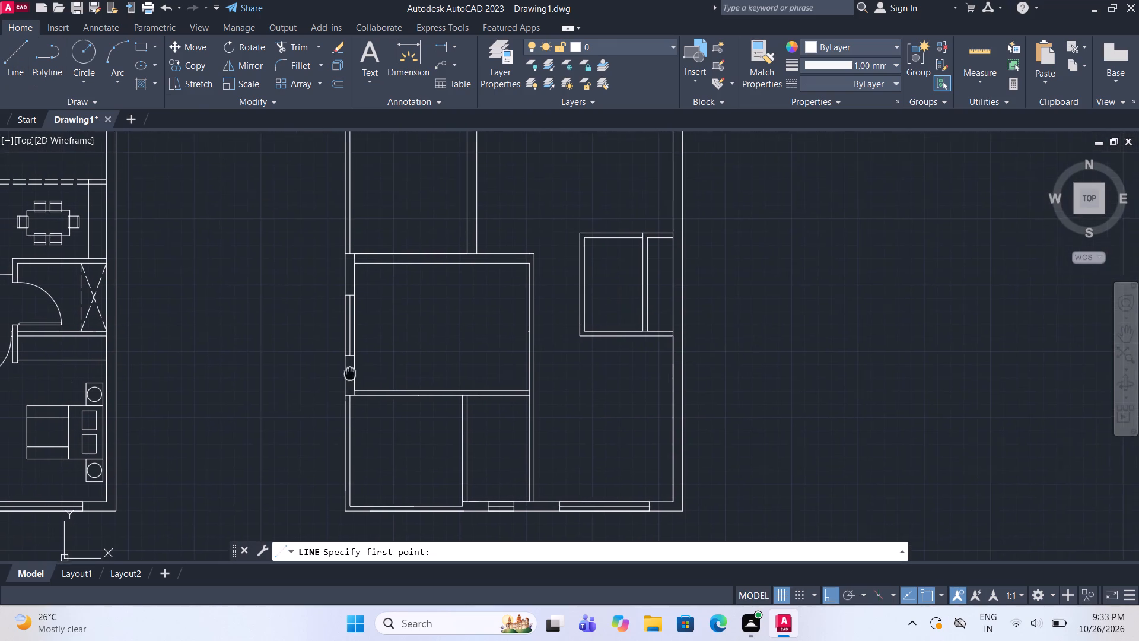
middle_click_drag(350, 373, 365, 382)
scroll(527, 329, "up", 1)
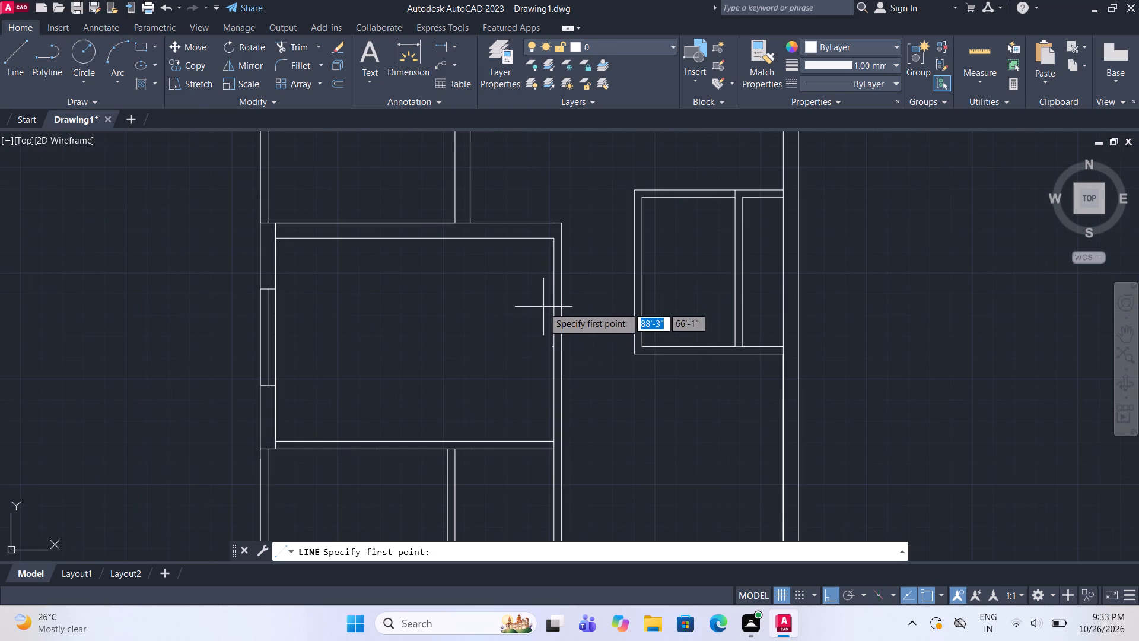
left_click(548, 310)
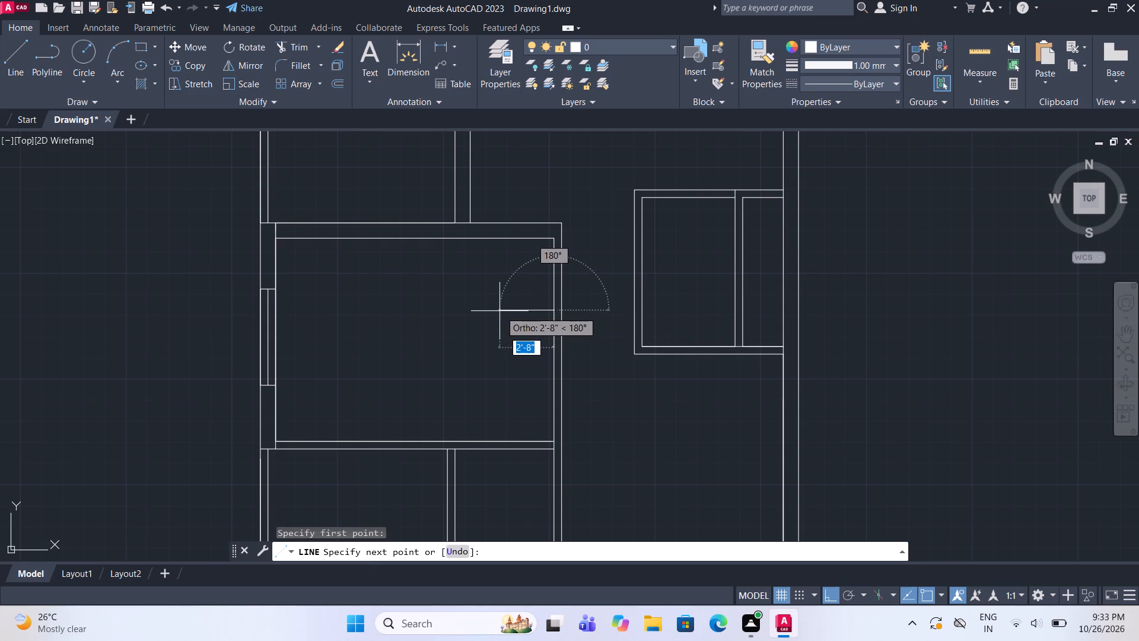
left_click(499, 311)
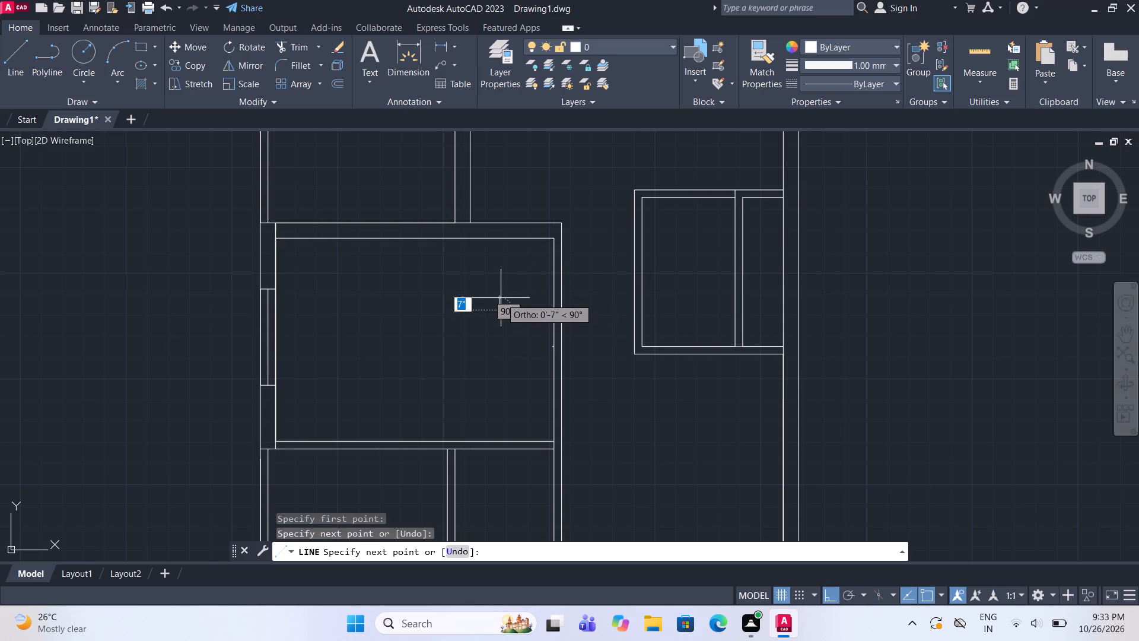
type("4.5\"")
key("Return")
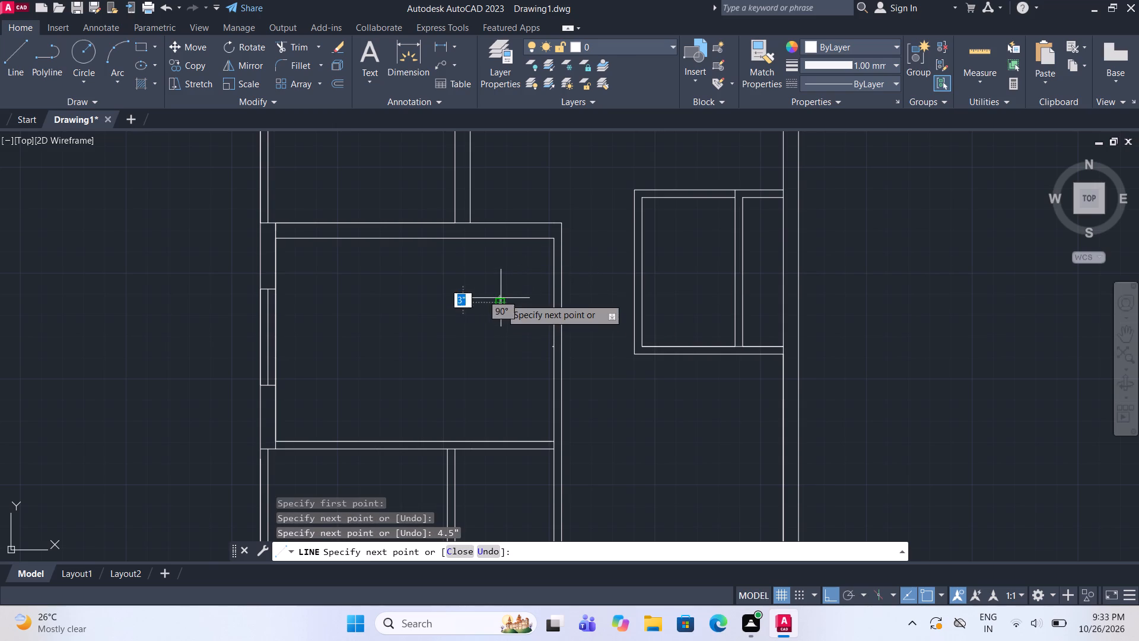
left_click(549, 297)
key("Escape")
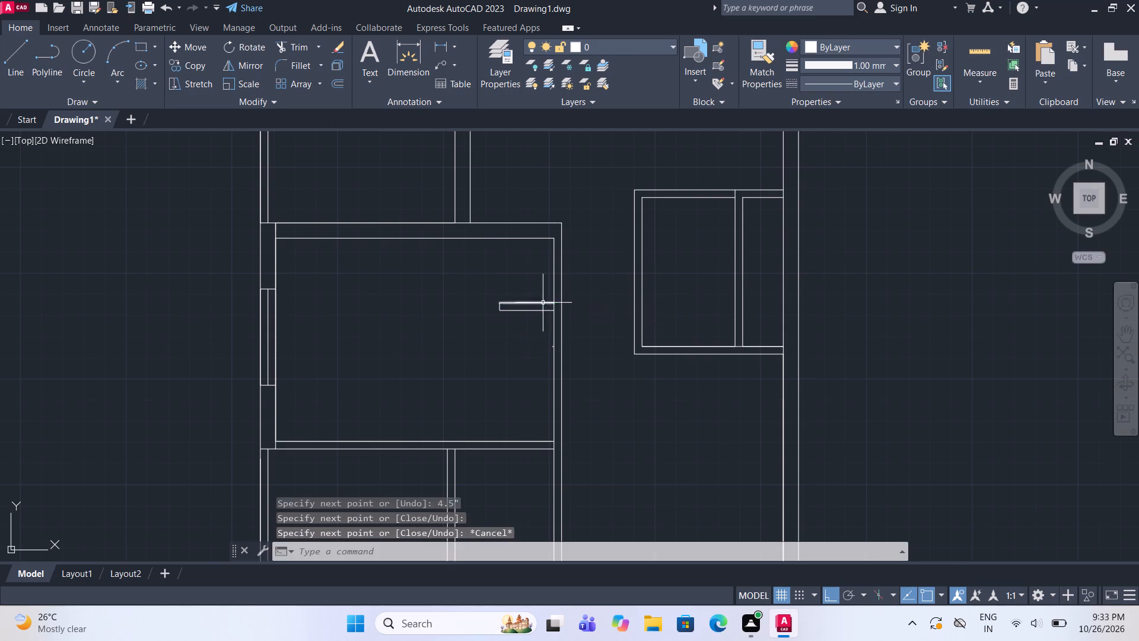
Copy the upward-opening, left-hinged door from the vertical-leaf door symbols into the opening left of the crossed shaft, with Ortho off.
scroll(542, 325, "down", 2)
middle_click_drag(538, 328, 530, 323)
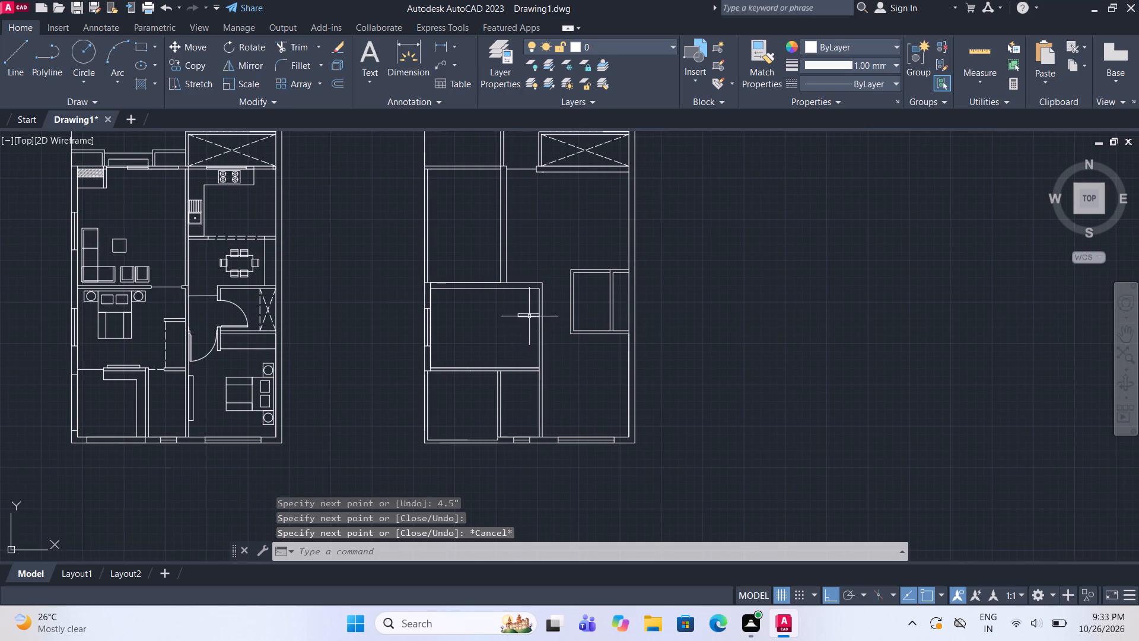
scroll(527, 287, "up", 1)
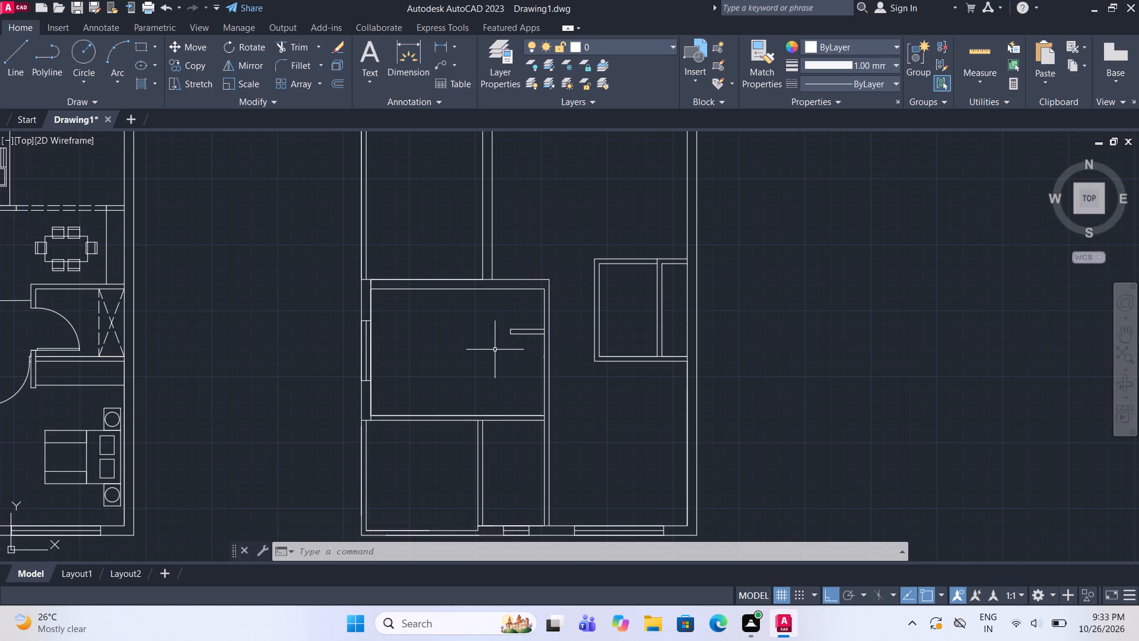
scroll(497, 354, "down", 2)
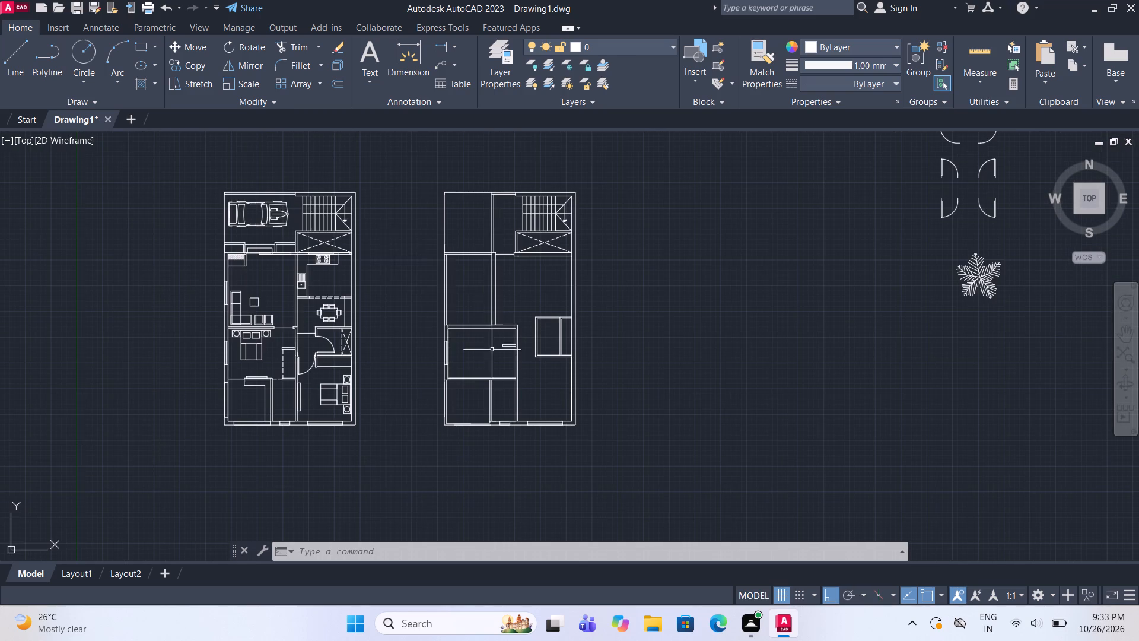
scroll(355, 348, "down", 1)
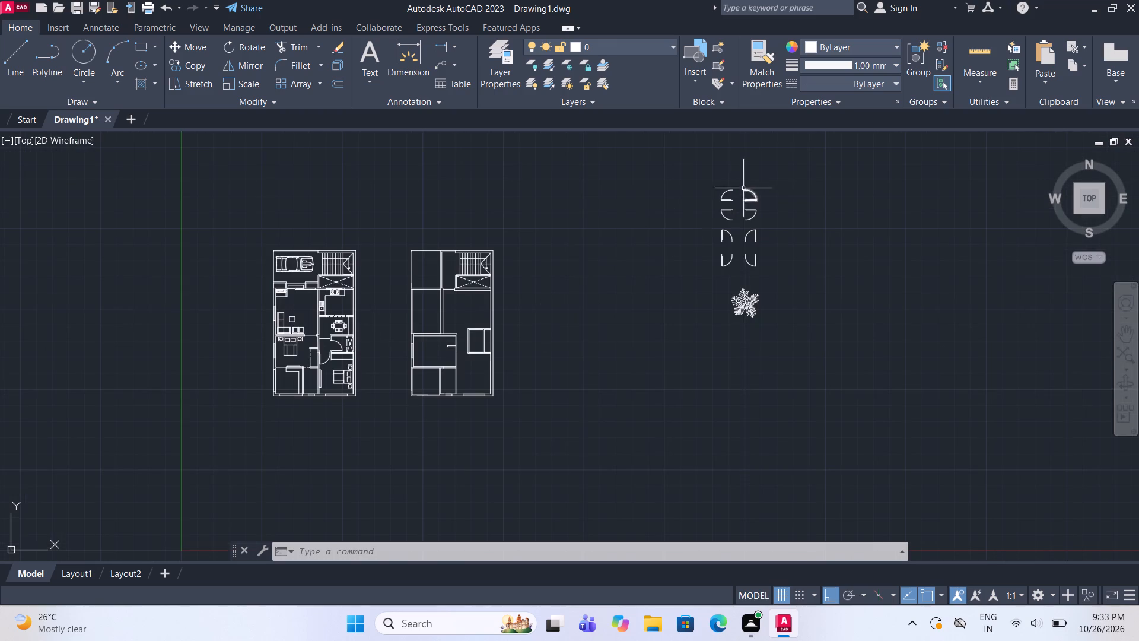
scroll(749, 210, "up", 3)
left_click(631, 311)
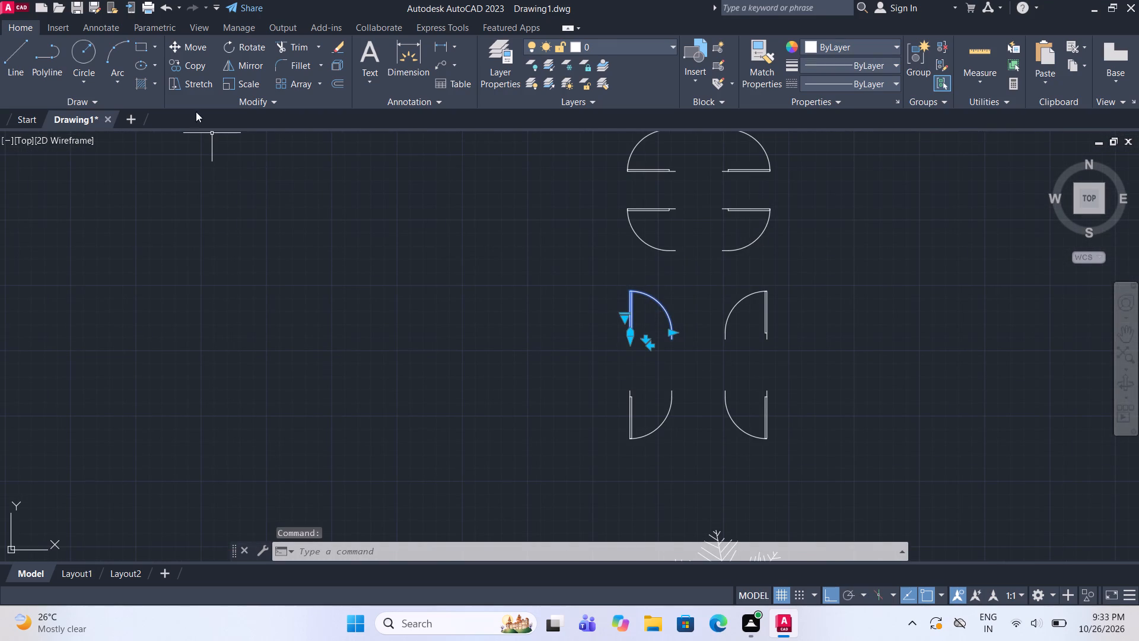
left_click(197, 60)
scroll(651, 351, "up", 3)
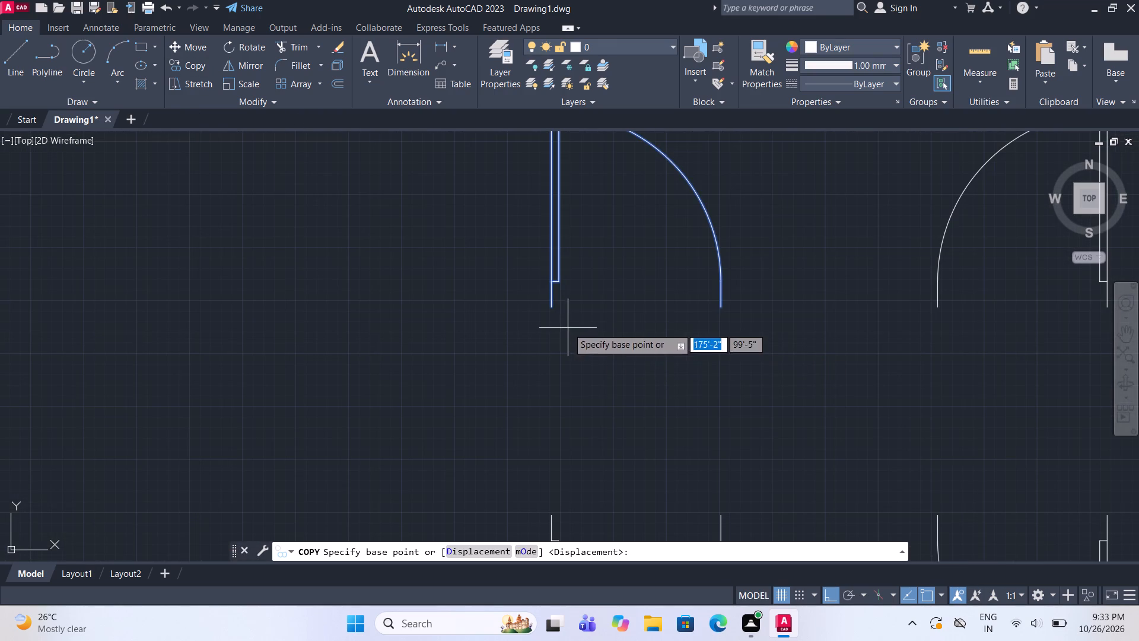
left_click(549, 307)
scroll(737, 270, "down", 4)
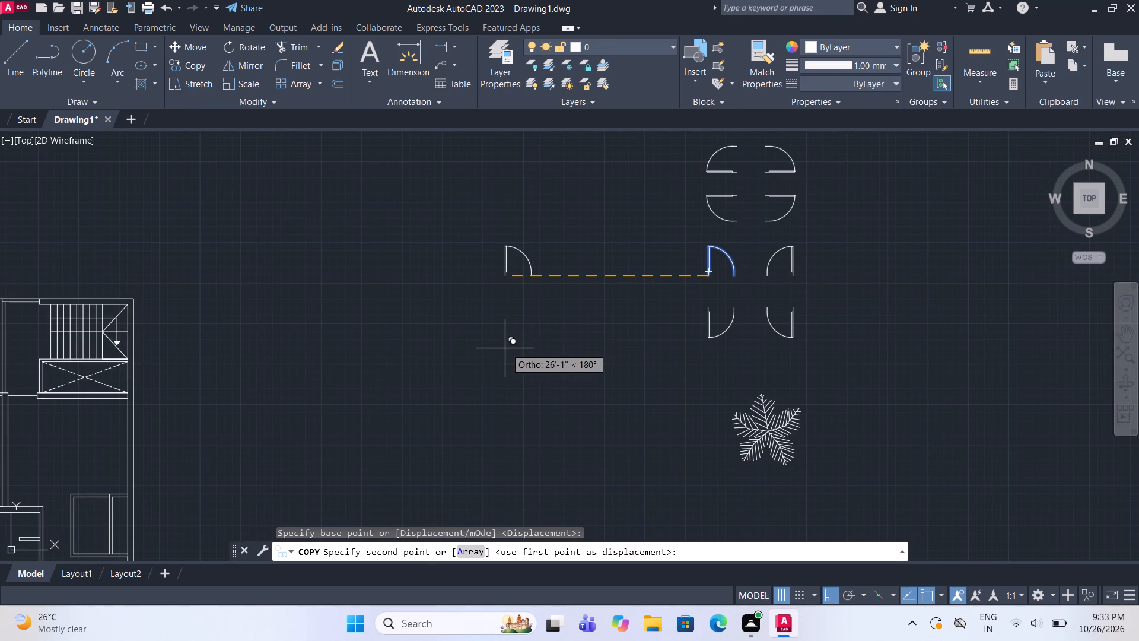
key("F8")
scroll(554, 324, "down", 3)
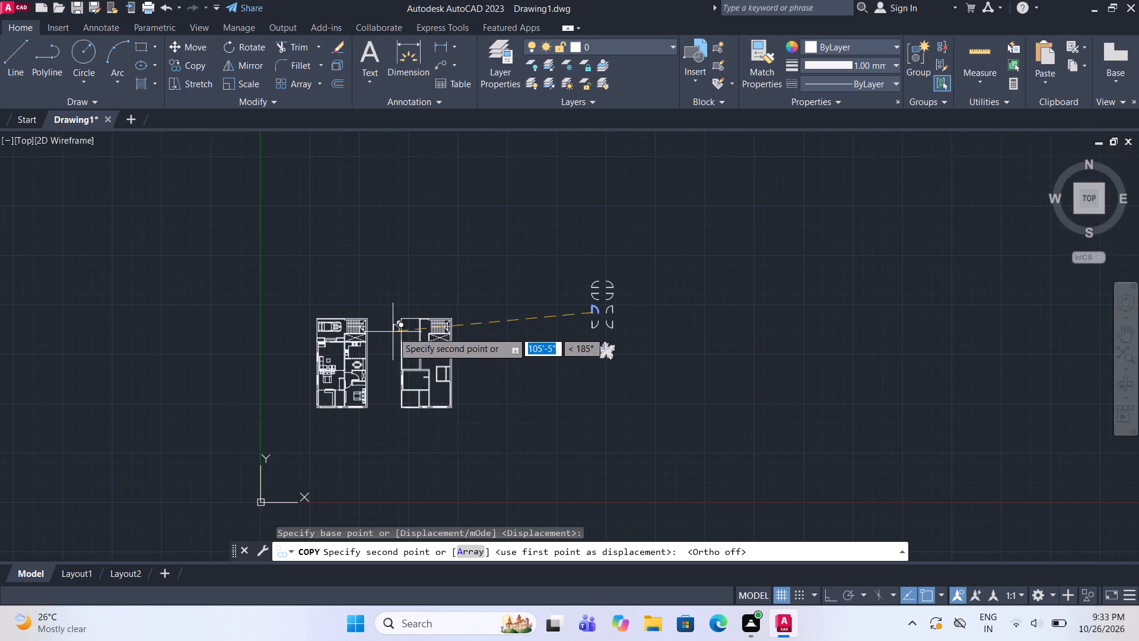
scroll(393, 332, "up", 3)
scroll(478, 367, "up", 3)
scroll(548, 399, "up", 1)
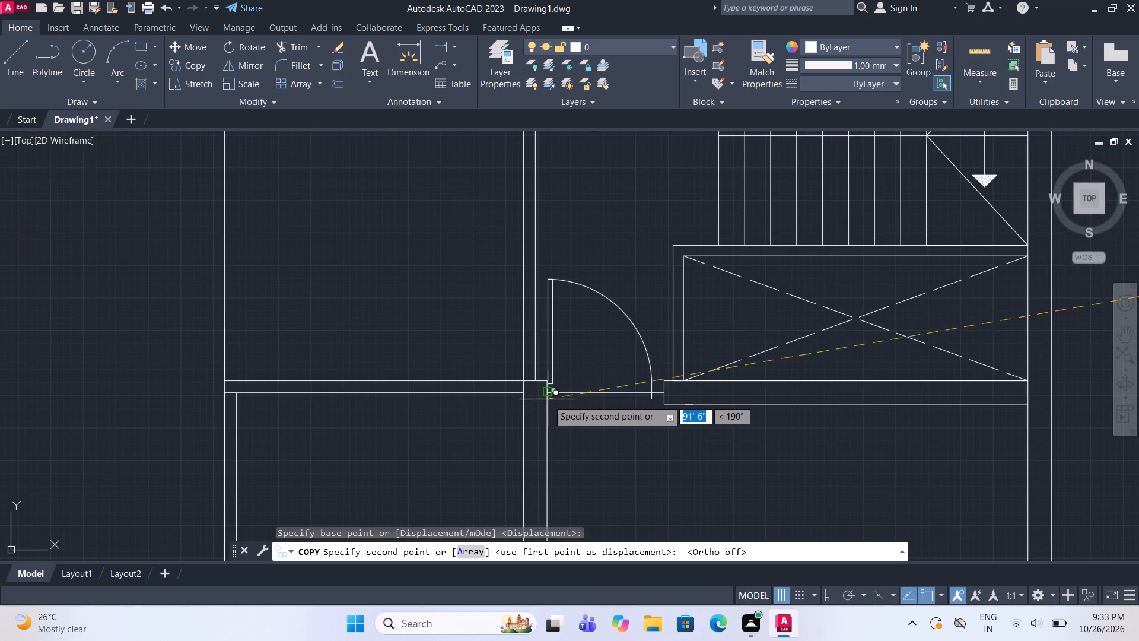
left_click(542, 389)
scroll(488, 373, "down", 3)
key("Escape")
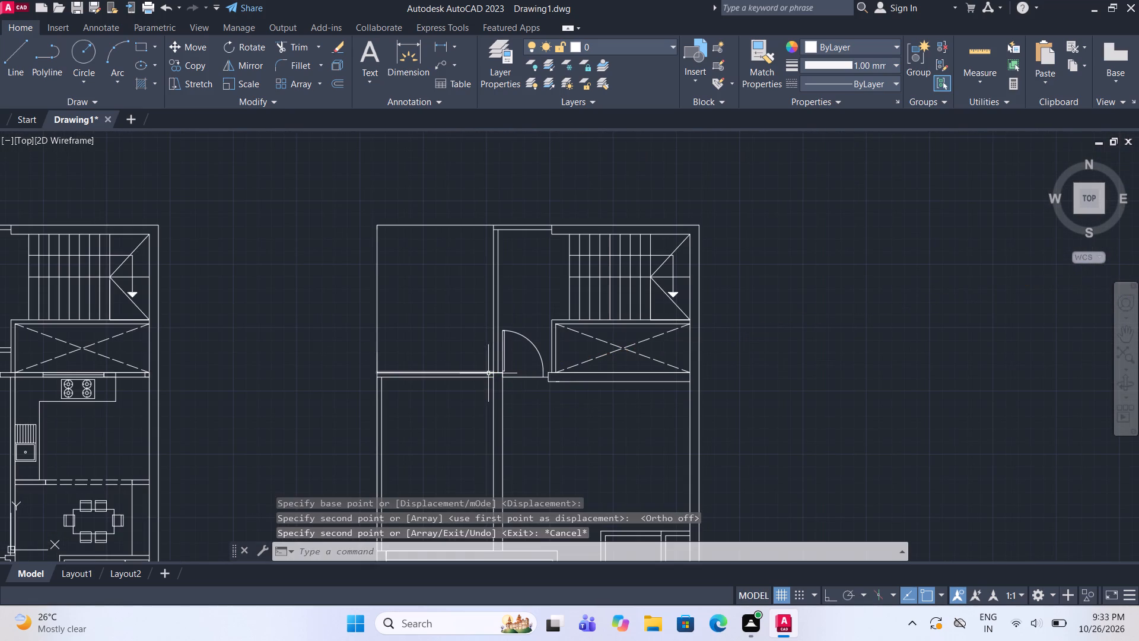
Copy the downward-opening, right-hinged door symbol onto the middle-left room's top wall line near its right corner, above the wall stub.
middle_click_drag(553, 385, 533, 347)
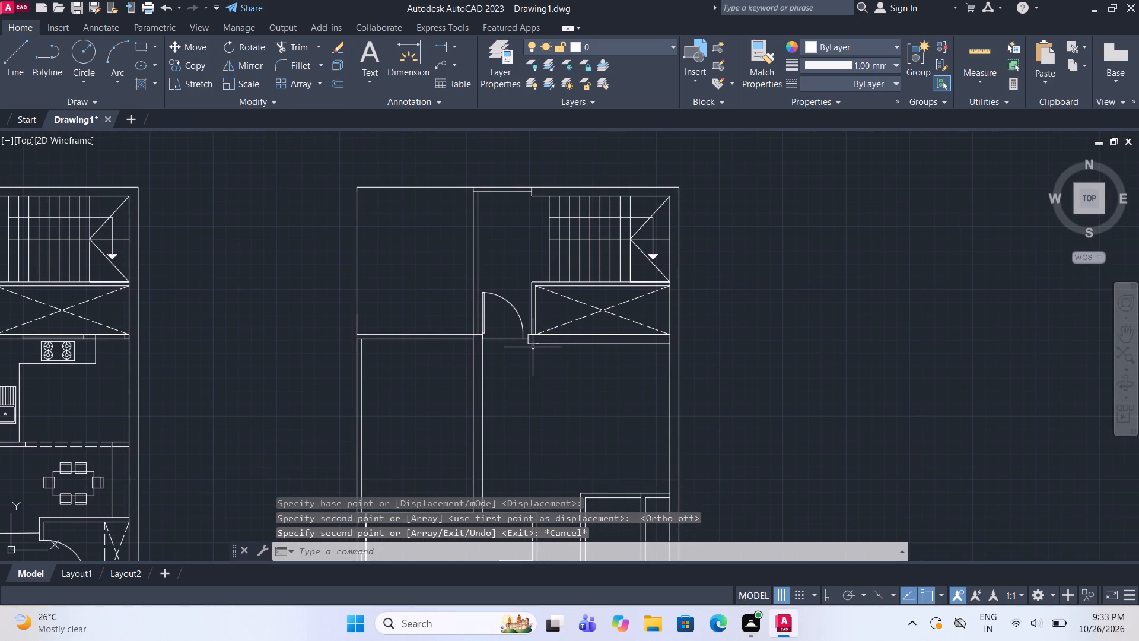
scroll(505, 358, "down", 3)
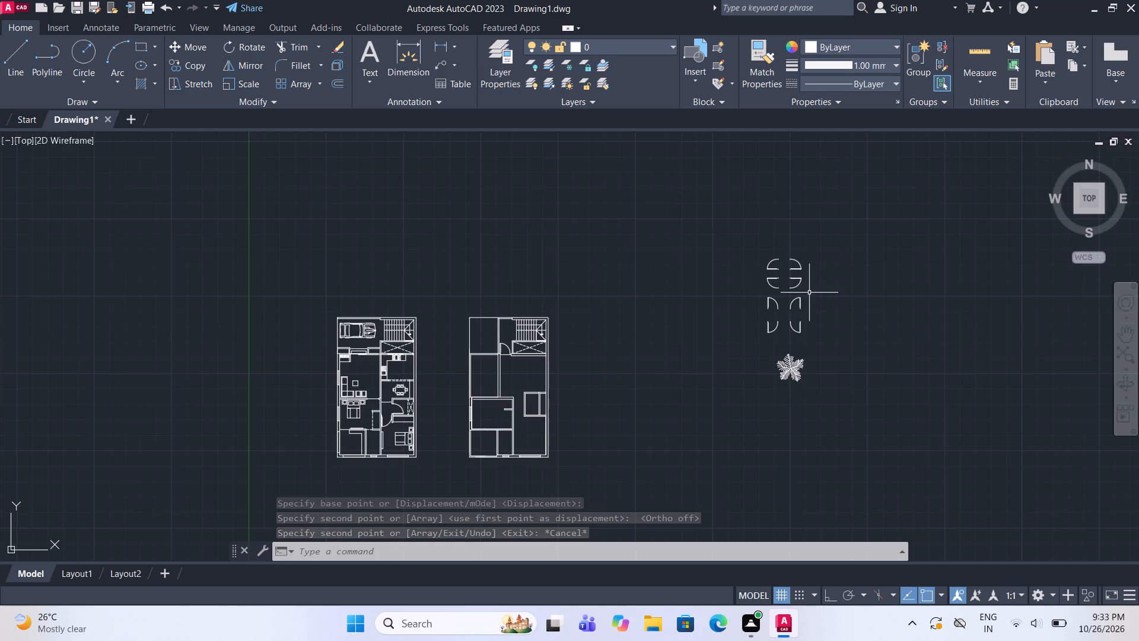
scroll(809, 293, "up", 2)
scroll(799, 369, "up", 3)
left_click(739, 386)
left_click(692, 361)
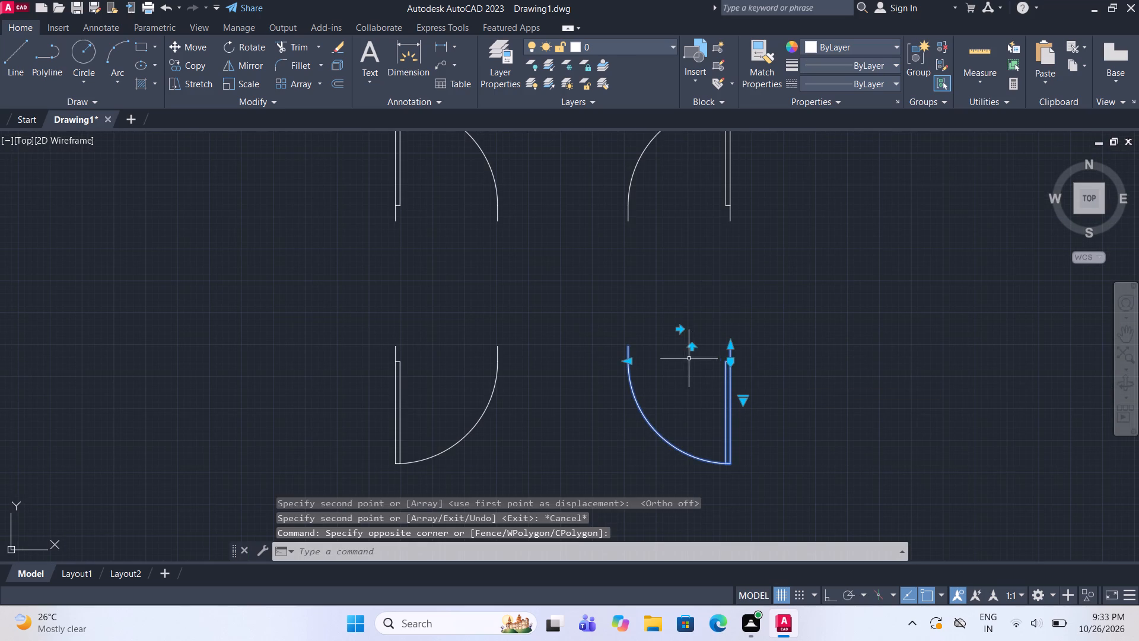
left_click(183, 58)
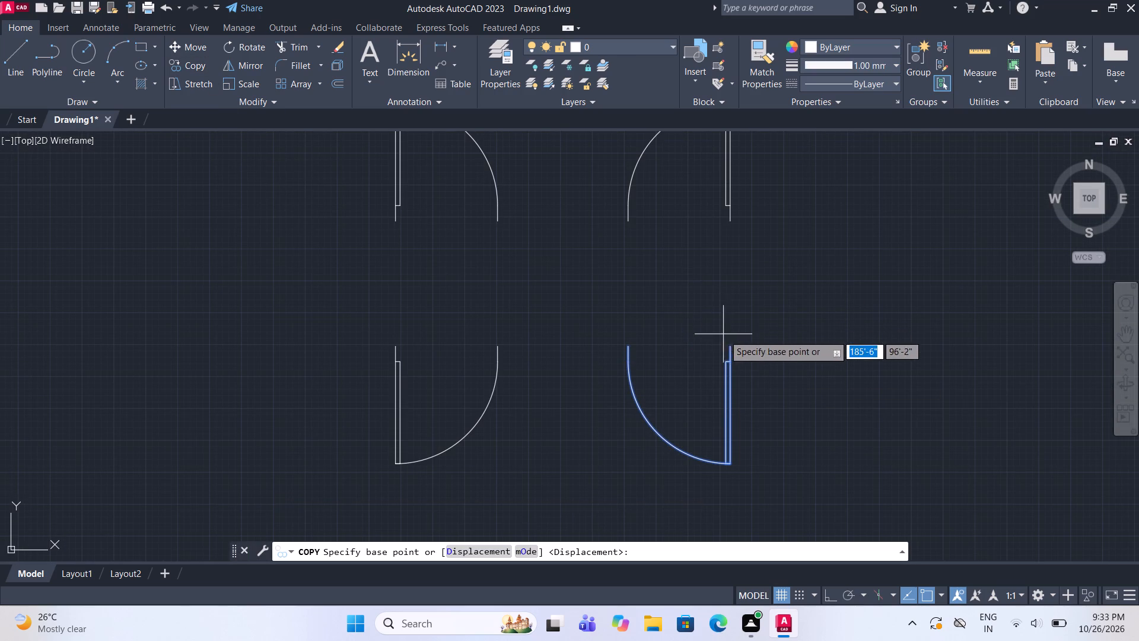
left_click_drag(728, 342, 731, 335)
scroll(793, 269, "down", 4)
middle_click_drag(493, 334, 543, 320)
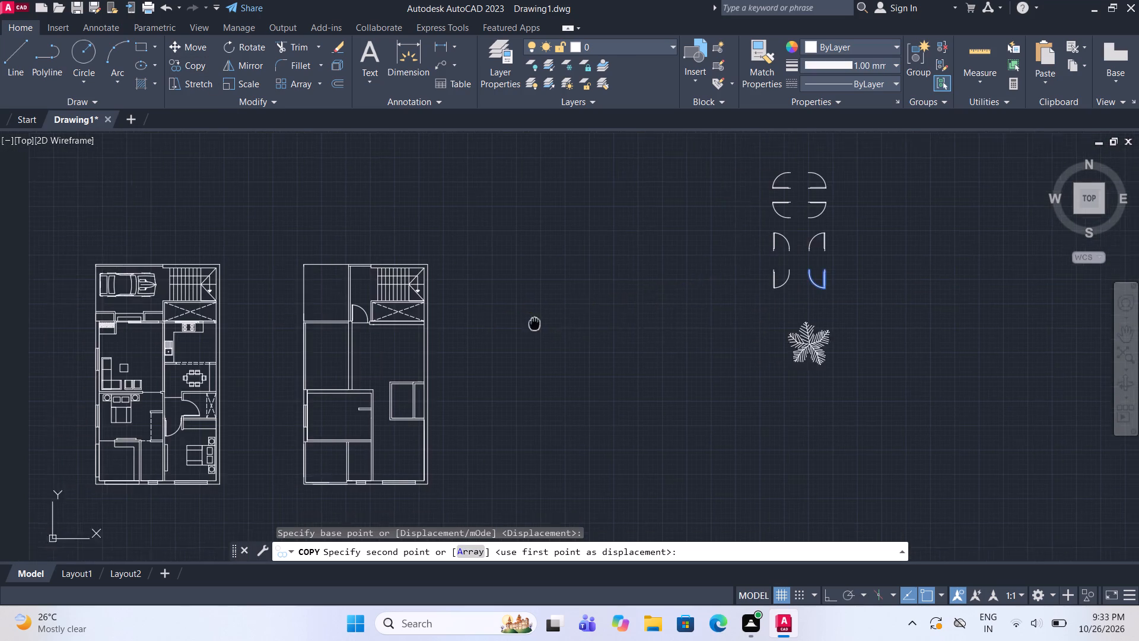
middle_click_drag(543, 320, 621, 324)
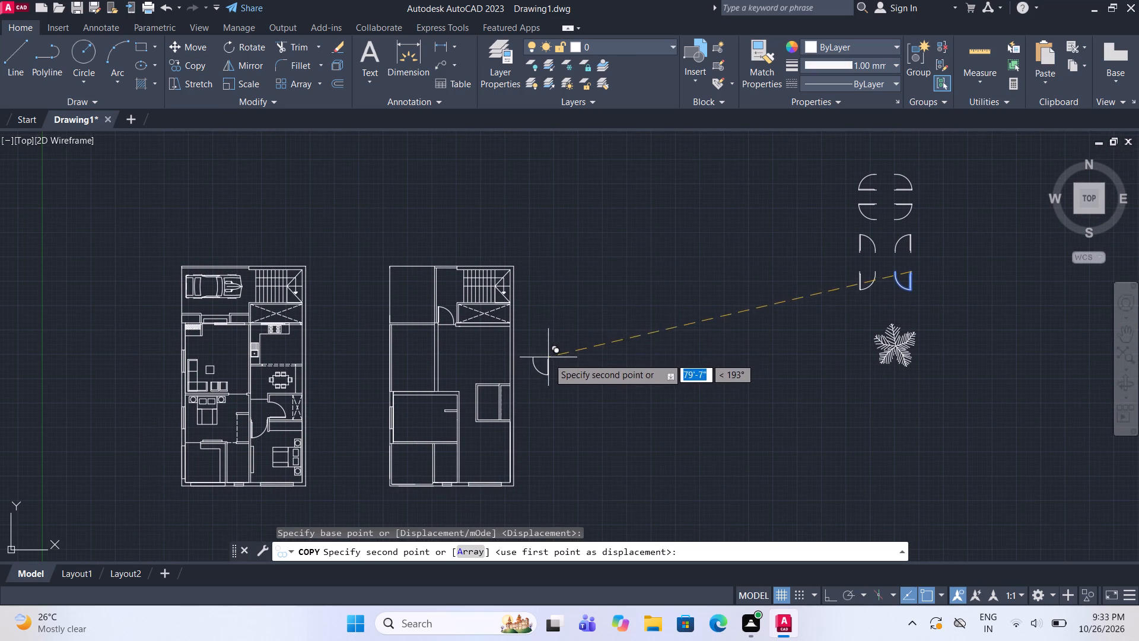
scroll(538, 367, "up", 2)
middle_click_drag(359, 413, 389, 395)
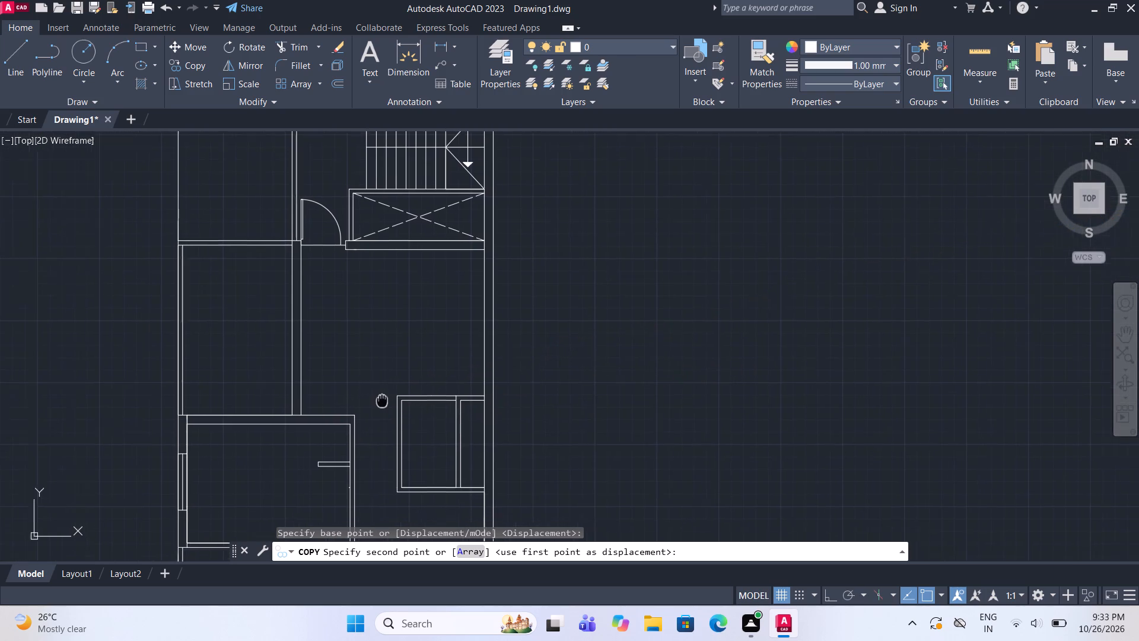
middle_click_drag(389, 395, 460, 346)
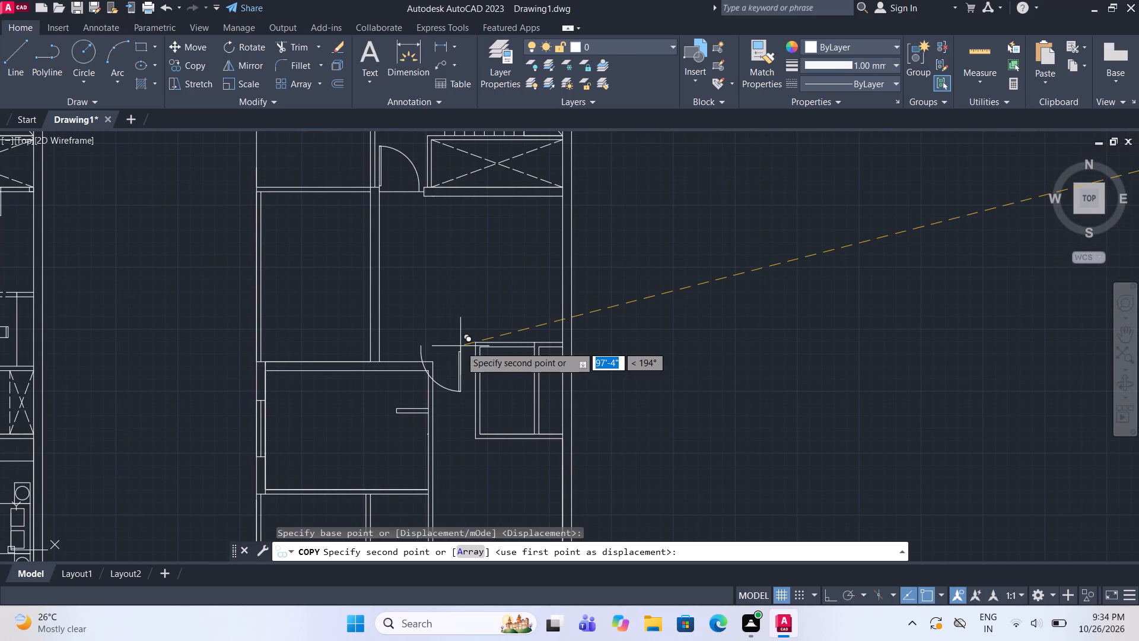
scroll(437, 369, "up", 2)
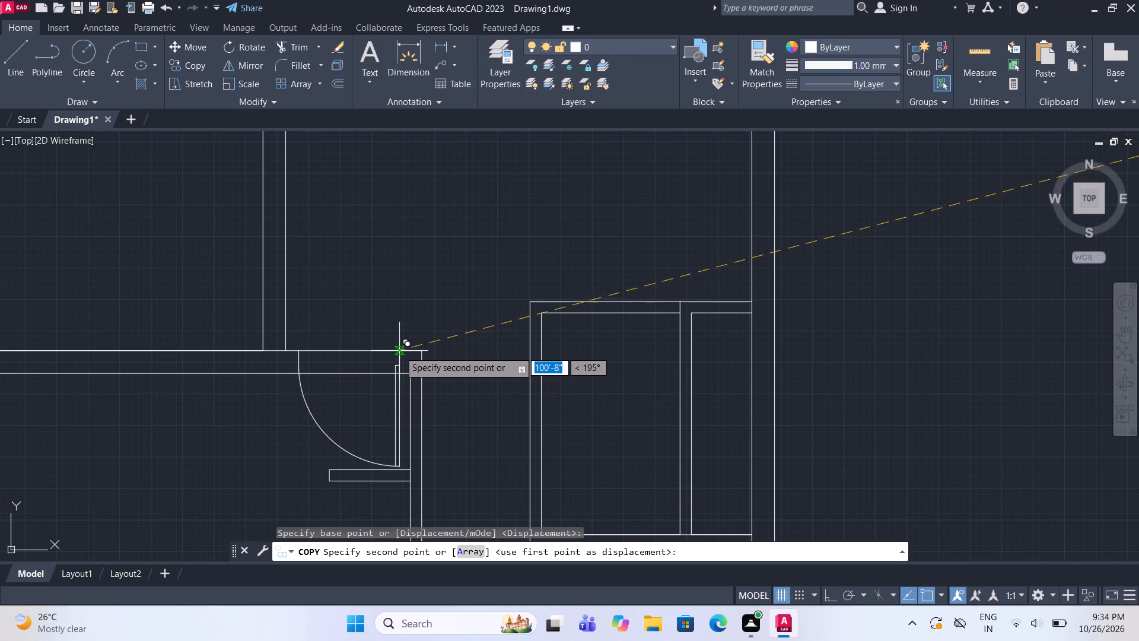
left_click(400, 351)
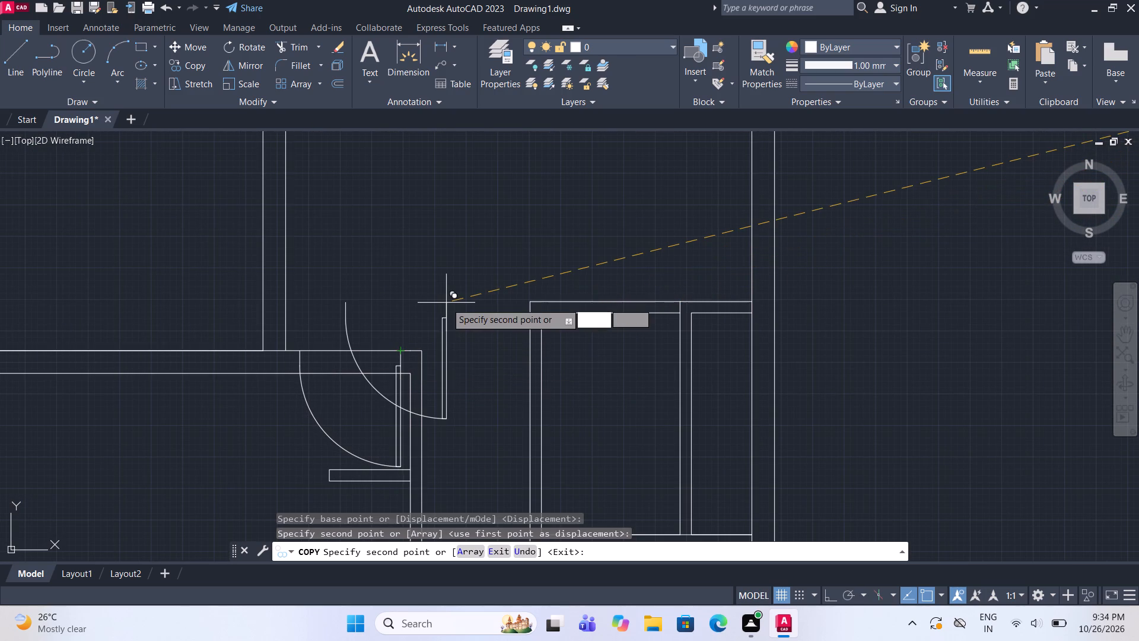
key("Escape")
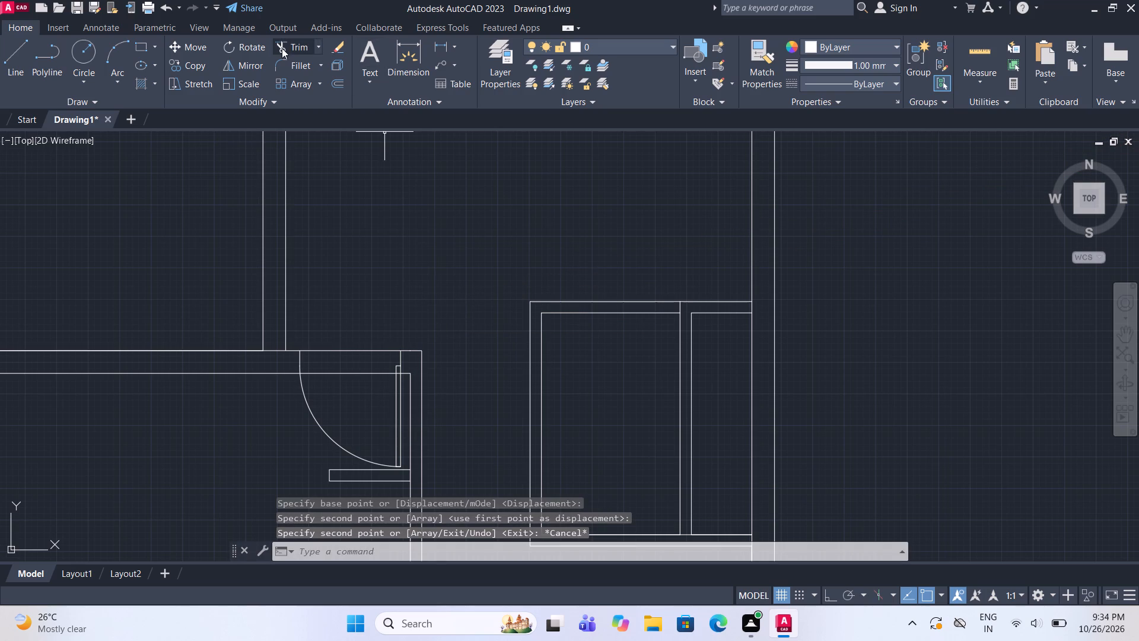
Trim both lines of the middle-left room's top wall across the new door opening.
left_click(282, 48)
left_click_drag(333, 396, 354, 314)
key("Escape")
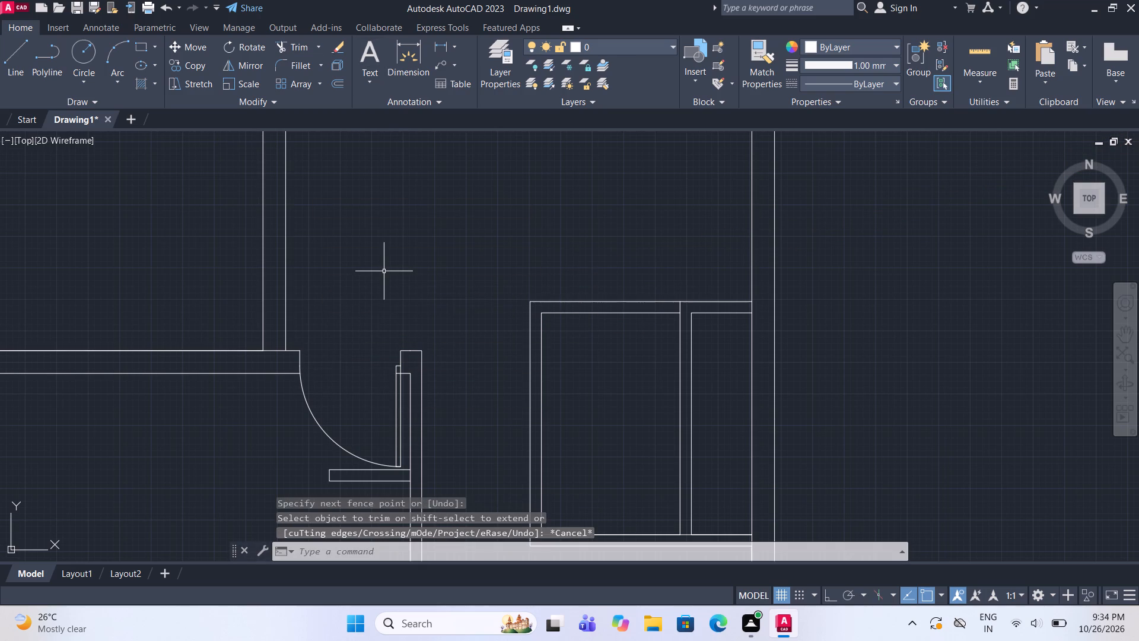
Copy the downward-opening, left-hinged door symbol onto the narrow bottom room's top wall, beside the partition between the two bottom-left rooms.
scroll(411, 295, "down", 5)
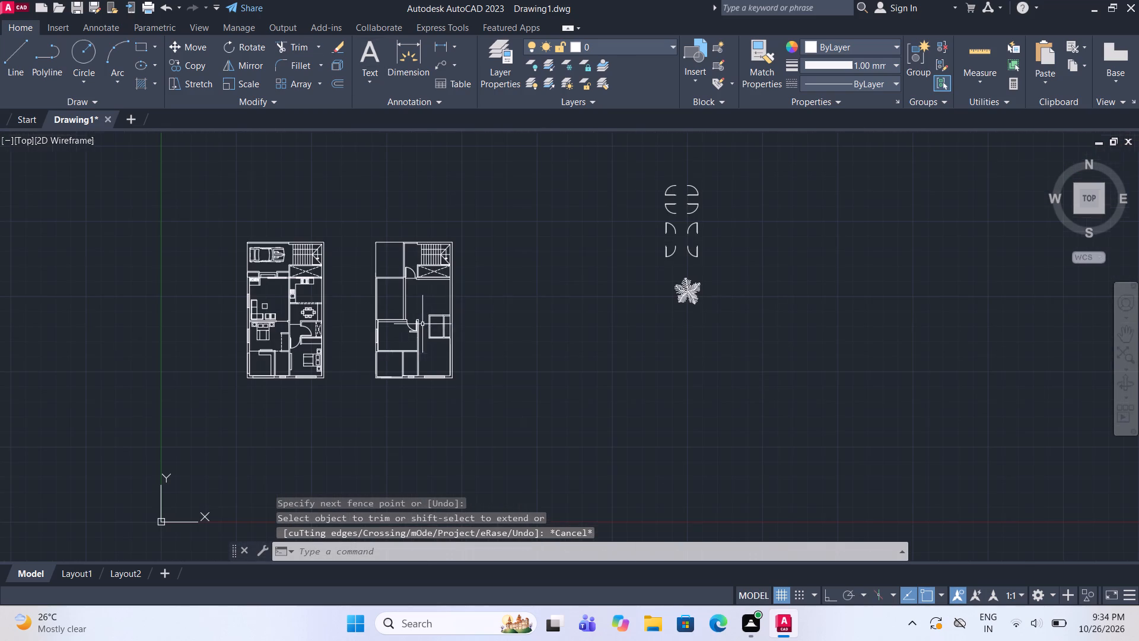
scroll(690, 227, "up", 4)
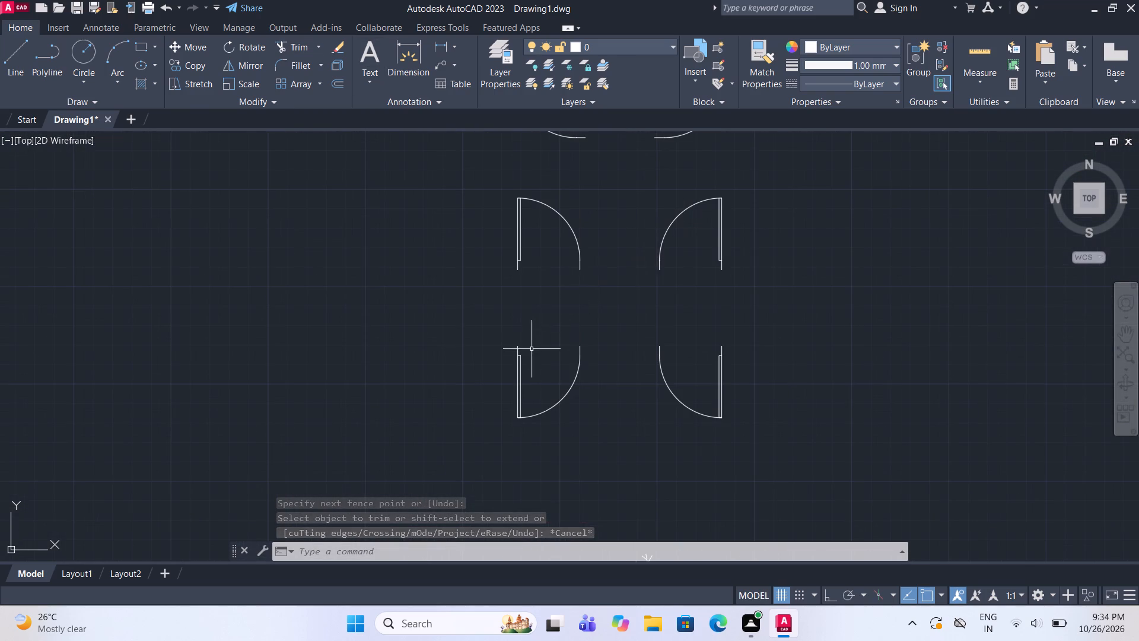
left_click_drag(524, 371, 517, 364)
left_click(490, 333)
left_click(189, 65)
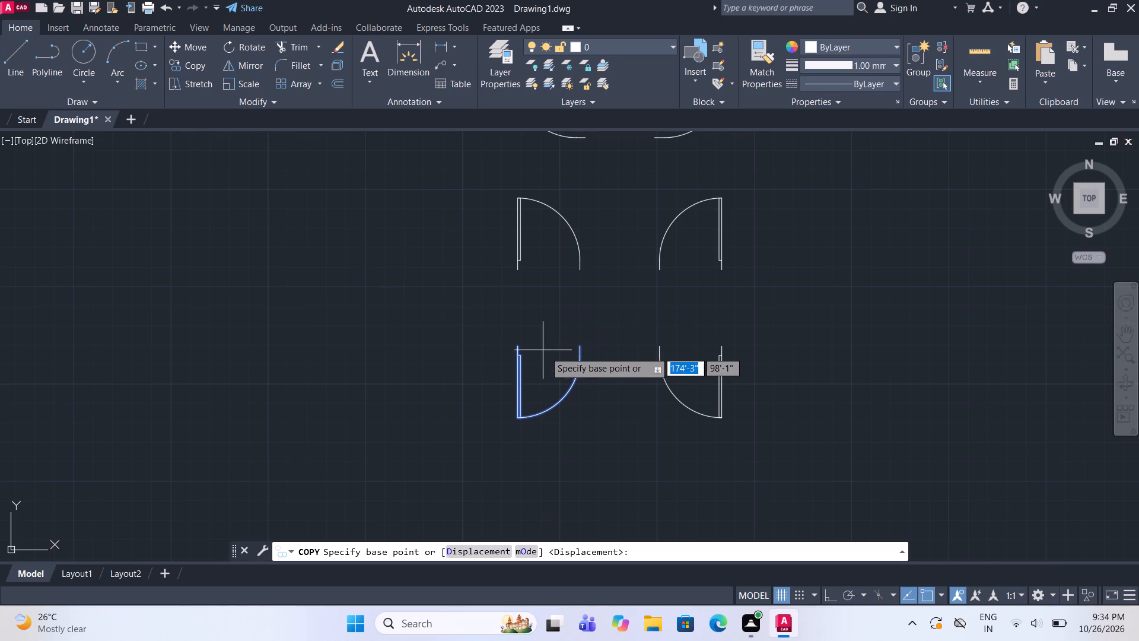
left_click(519, 346)
scroll(621, 284, "down", 3)
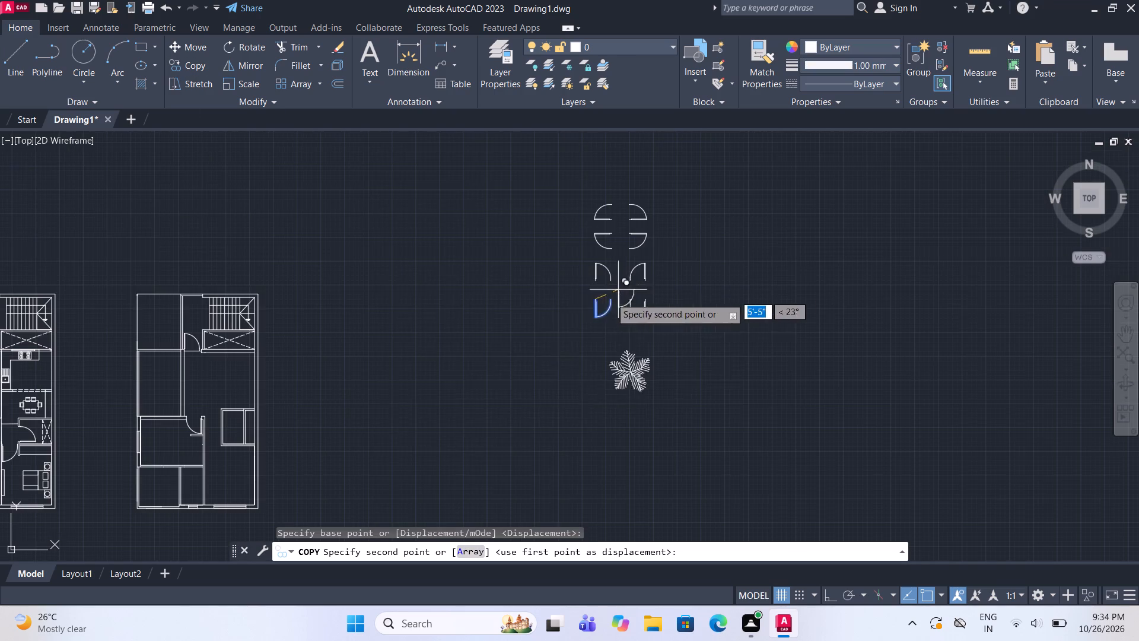
middle_click_drag(307, 434, 479, 366)
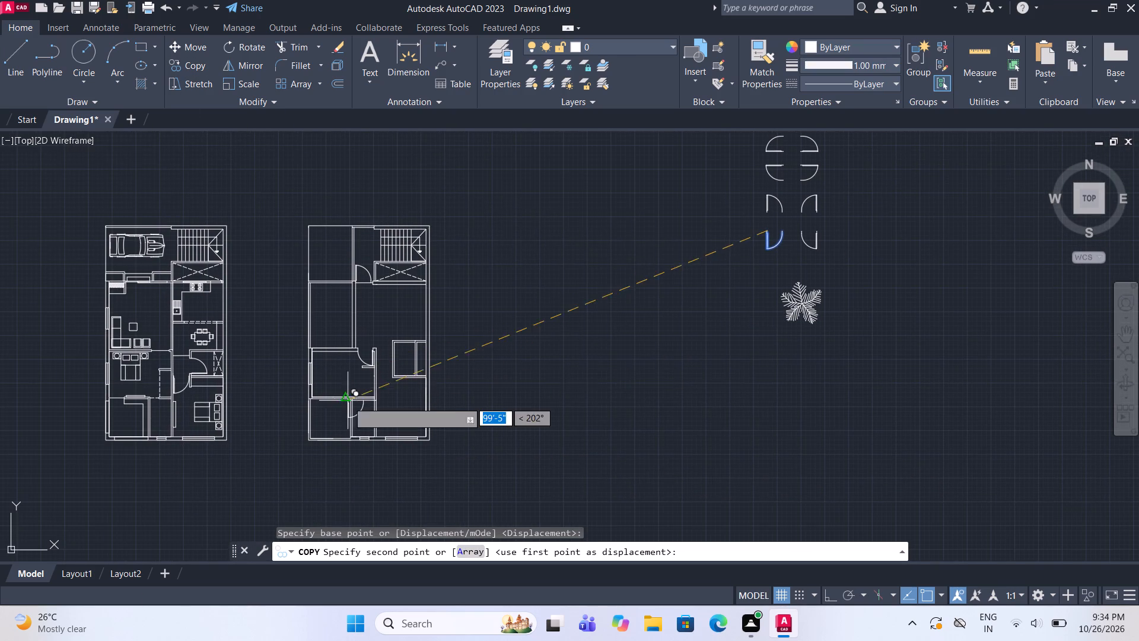
scroll(341, 409, "up", 7)
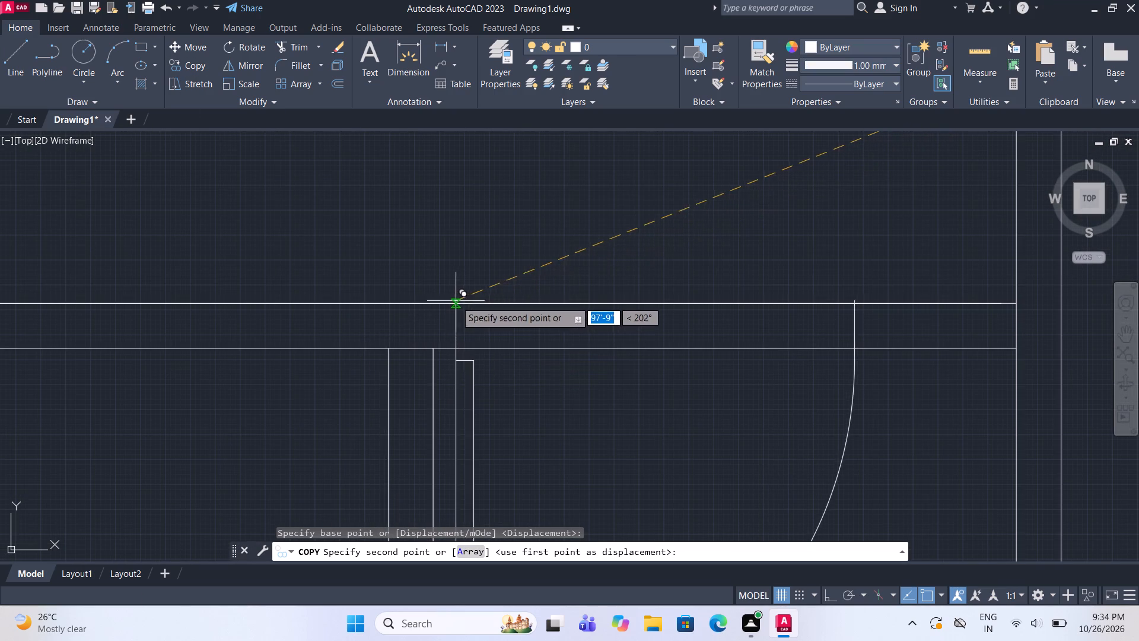
left_click(448, 300)
scroll(390, 312, "down", 3)
key("Escape")
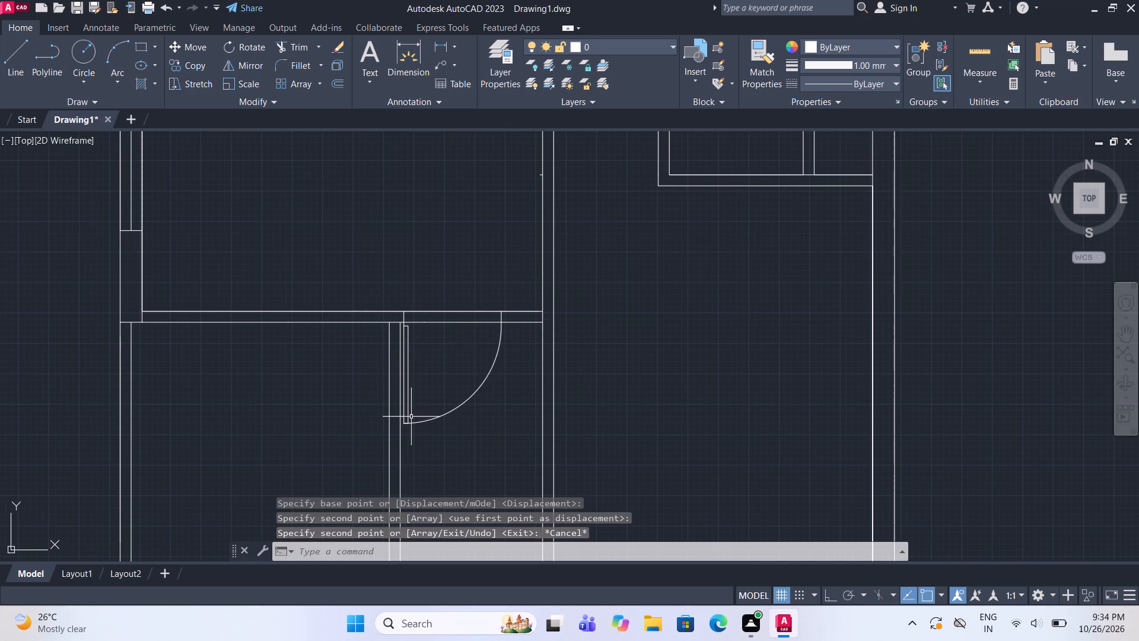
Scale down the door in the narrow bottom room's top wall about its upper hinge corner.
left_click(412, 426)
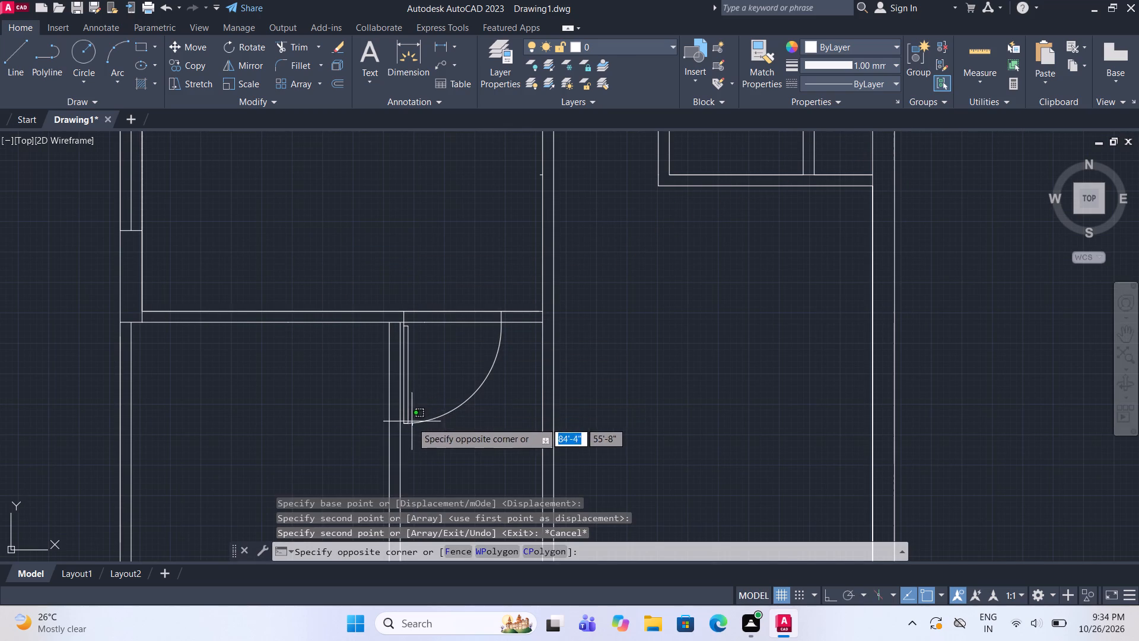
left_click(411, 423)
left_click(249, 85)
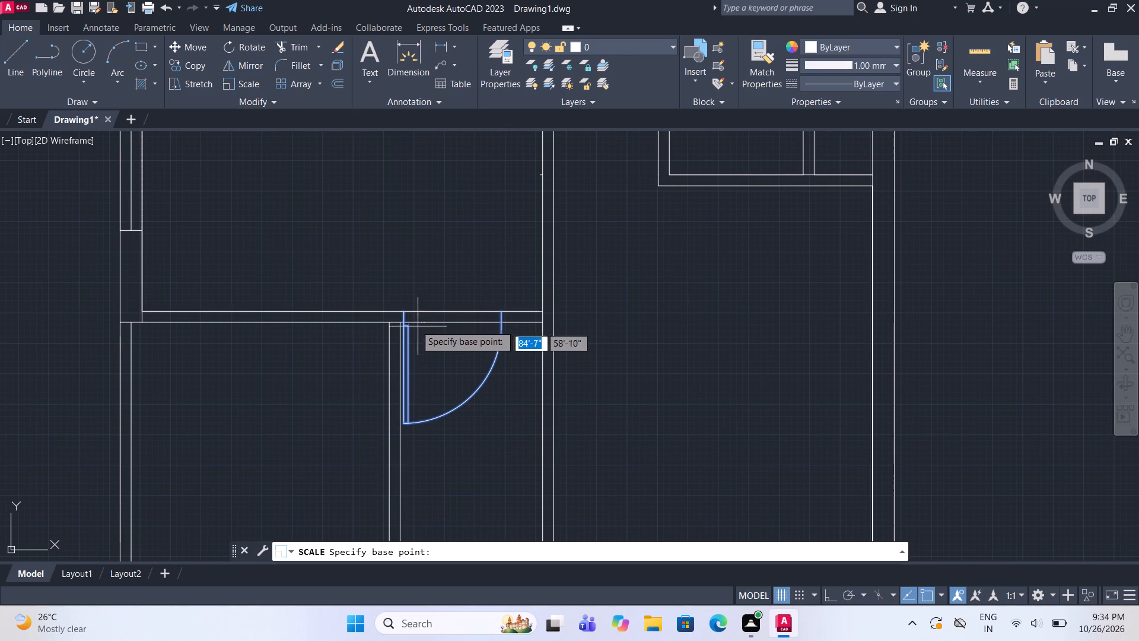
left_click(402, 310)
left_click(409, 348)
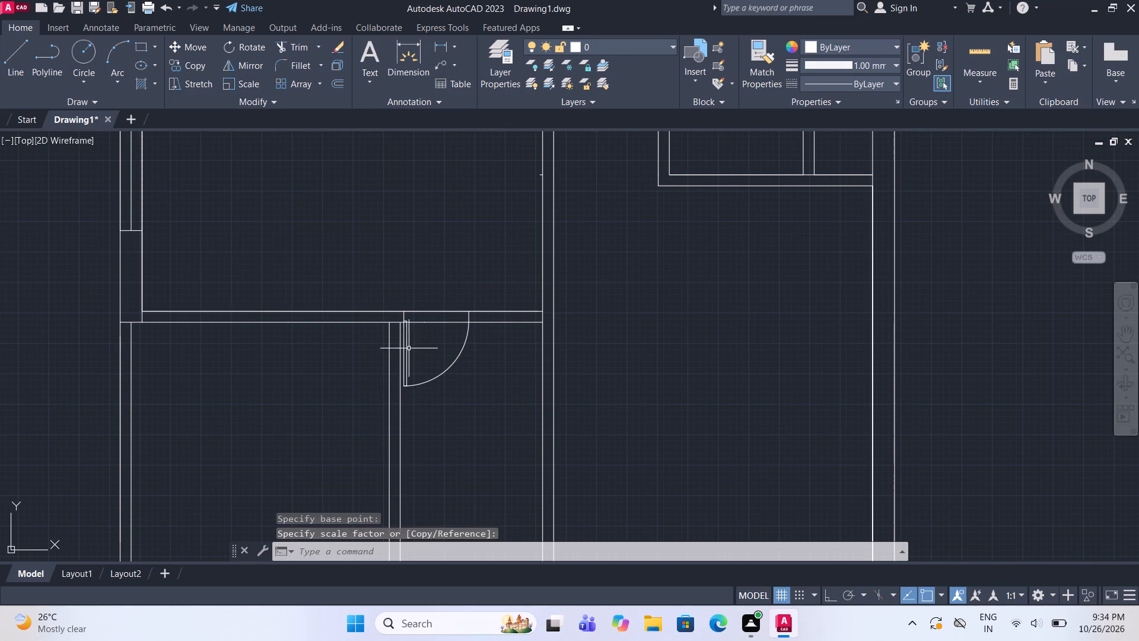
key("Escape")
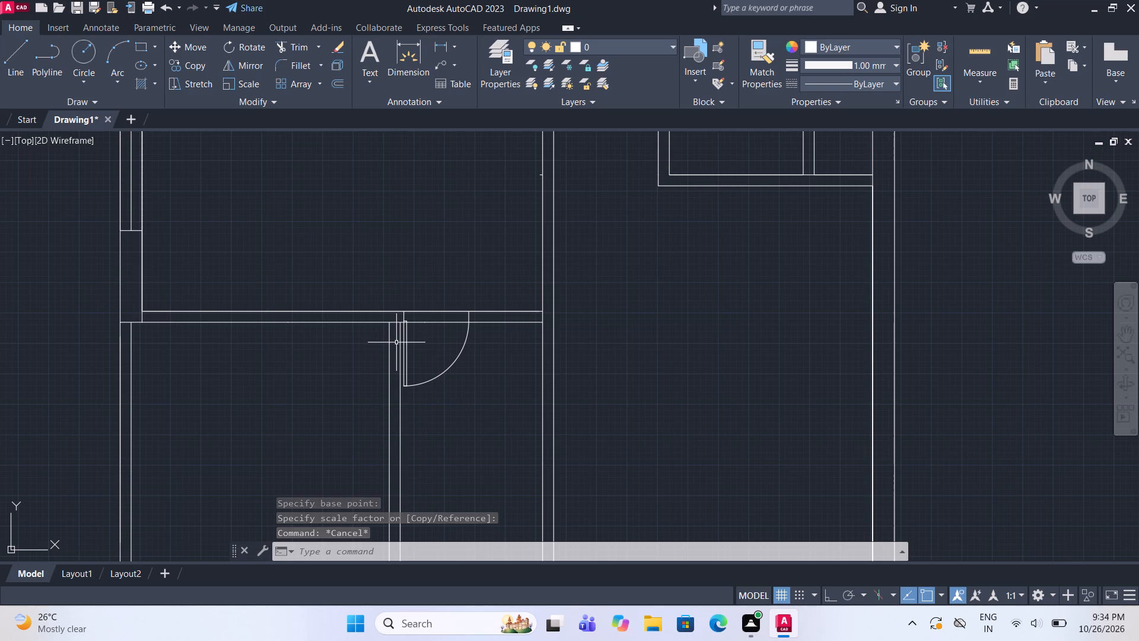
Draw two parallel lines extending the small right-hand room's bottom wall across to the central vertical wall.
scroll(400, 346, "down", 4)
scroll(464, 313, "up", 2)
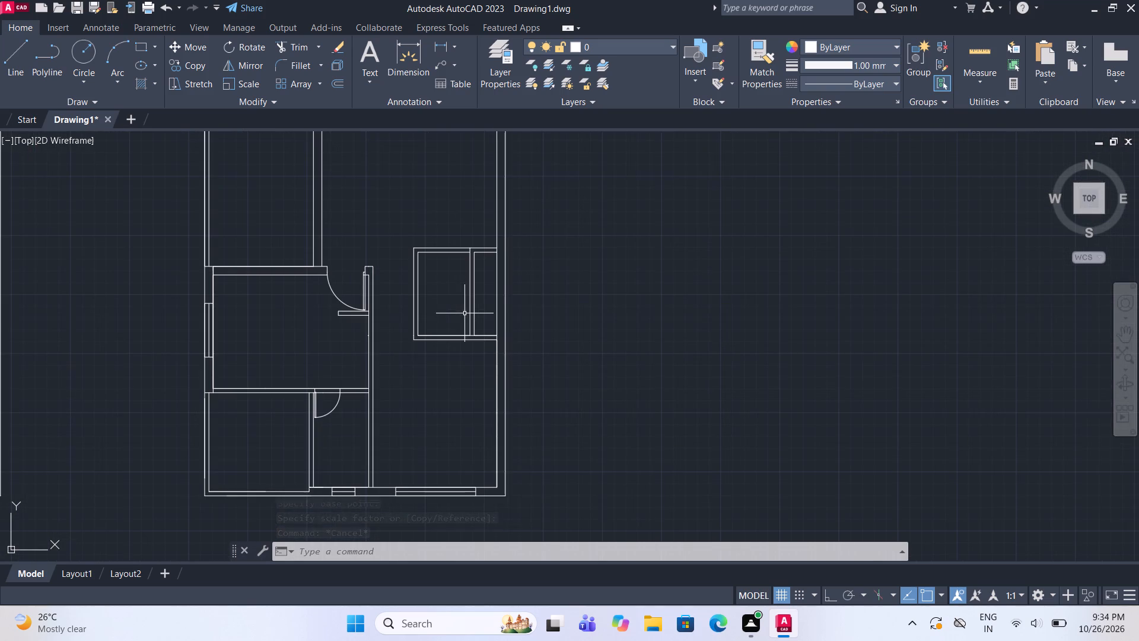
scroll(414, 321, "up", 2)
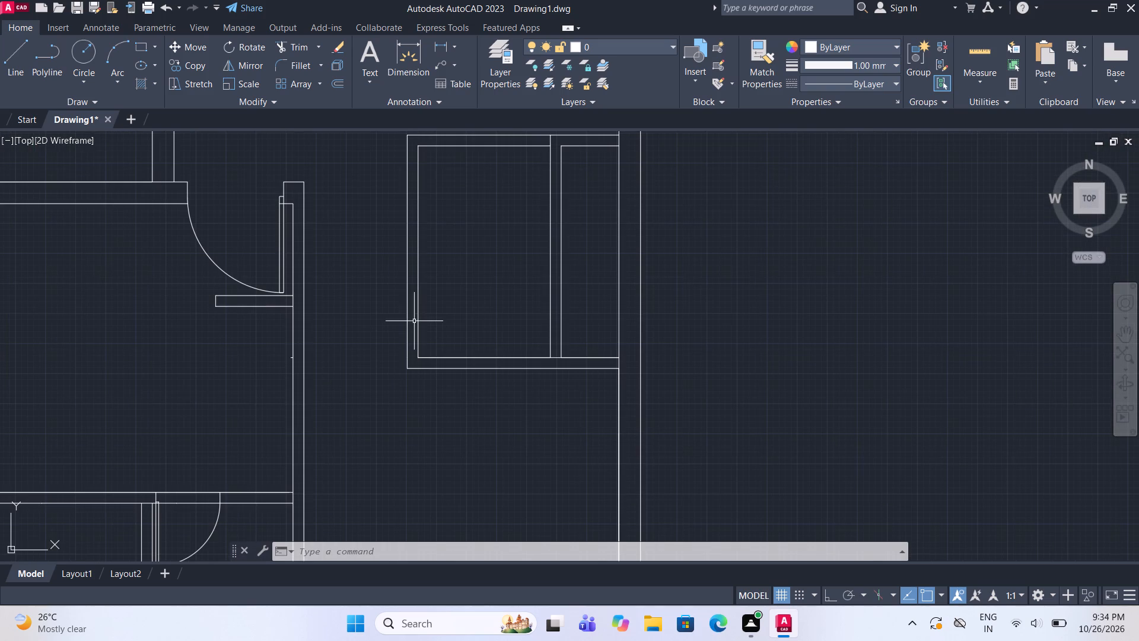
left_click(13, 71)
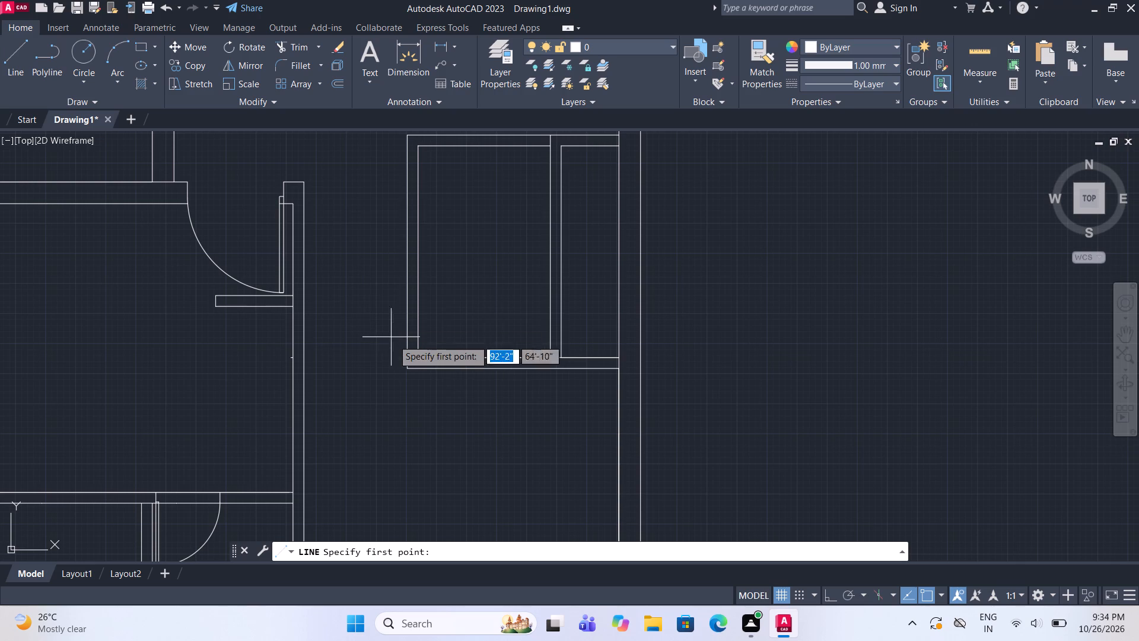
left_click(408, 369)
left_click(306, 367)
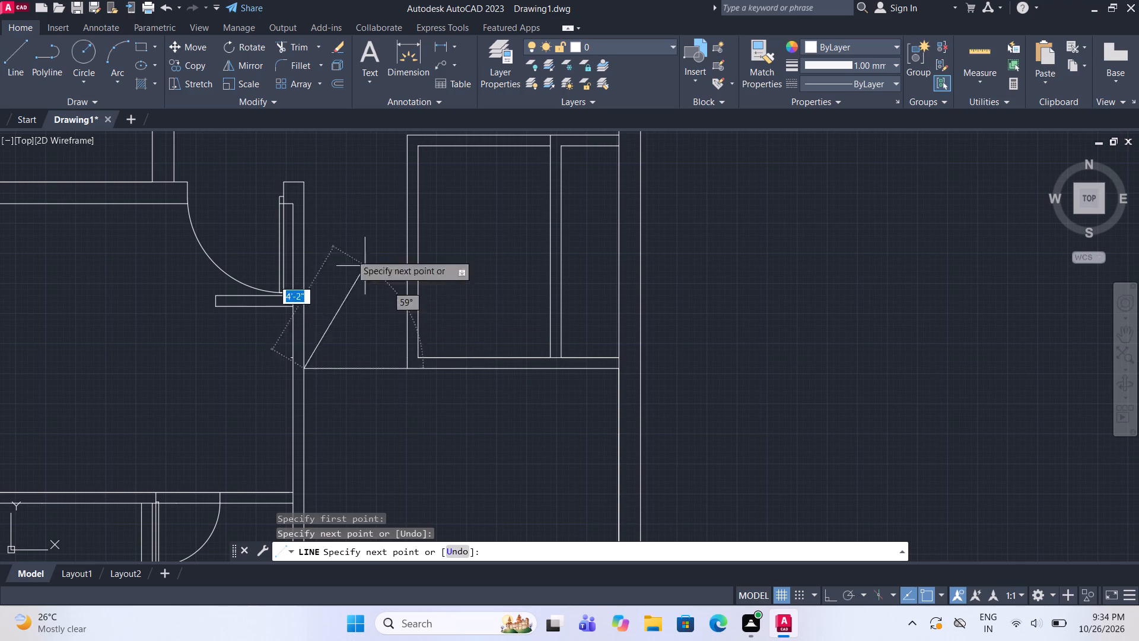
left_click(14, 51)
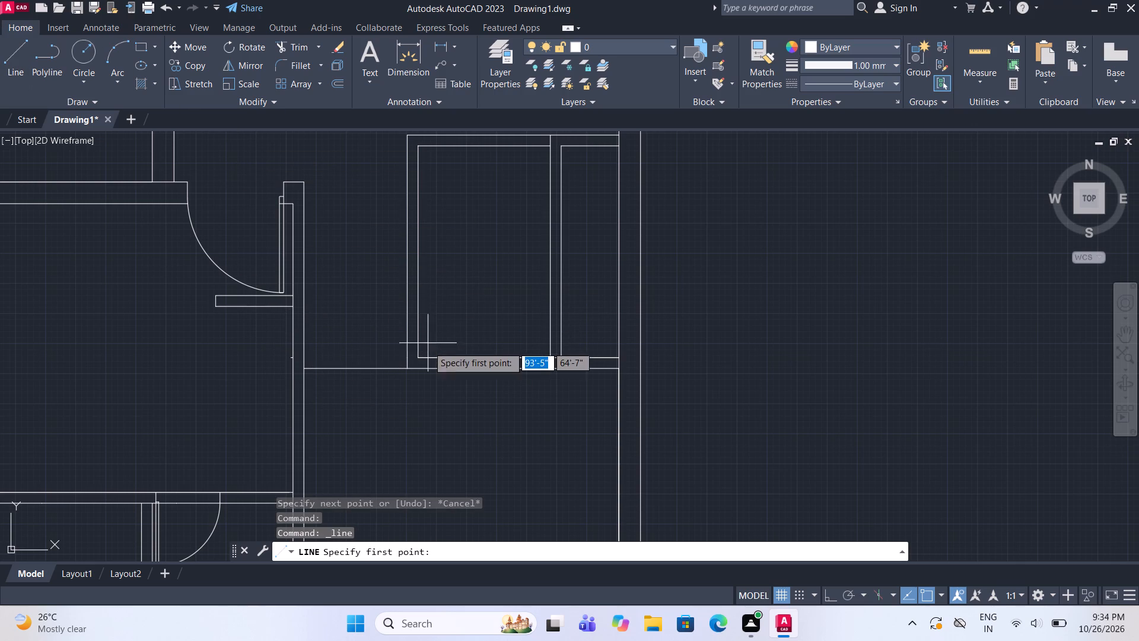
left_click(421, 356)
double_click(306, 353)
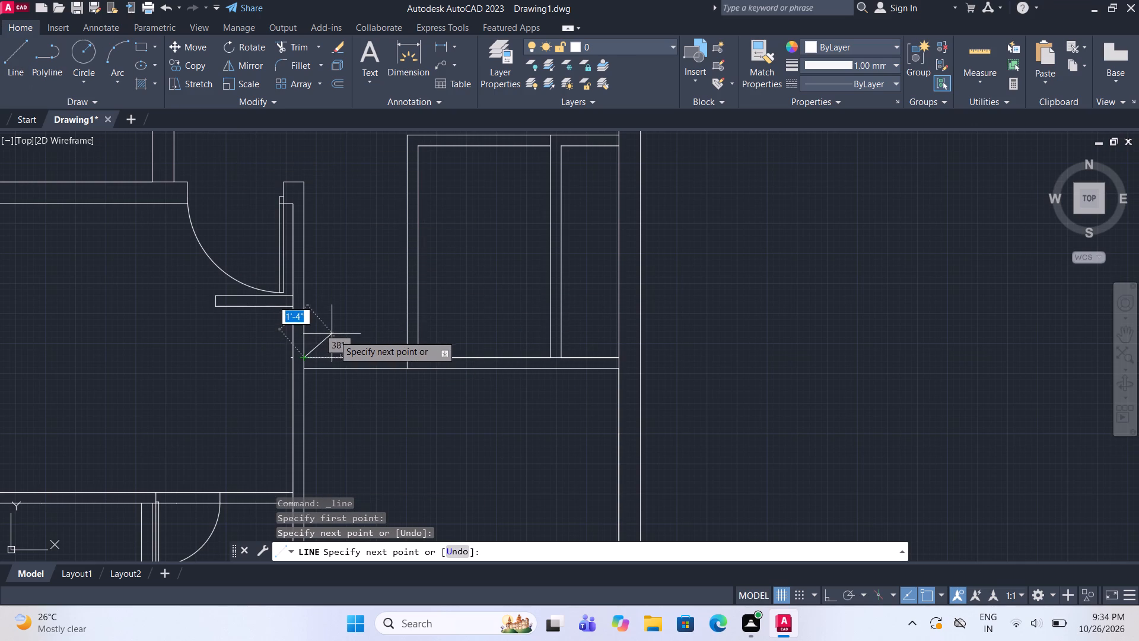
key("Escape")
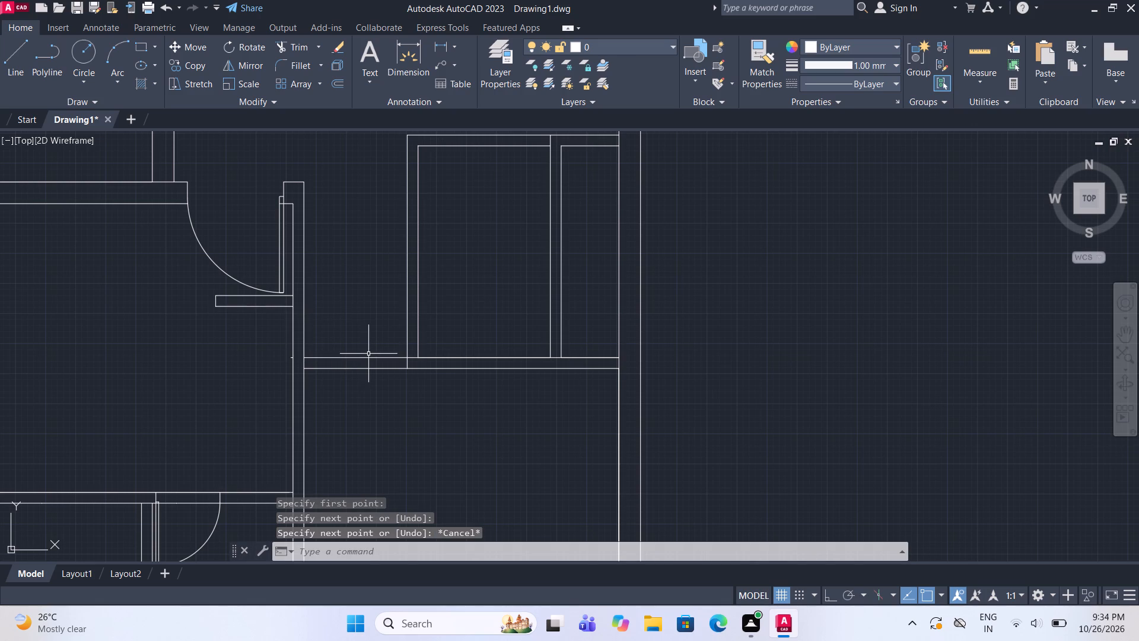
Copy the downward-opening, left-hinged door symbol onto the bottom-right room's new top wall, beside the central vertical wall.
scroll(419, 368, "down", 4)
middle_click_drag(814, 277, 819, 262)
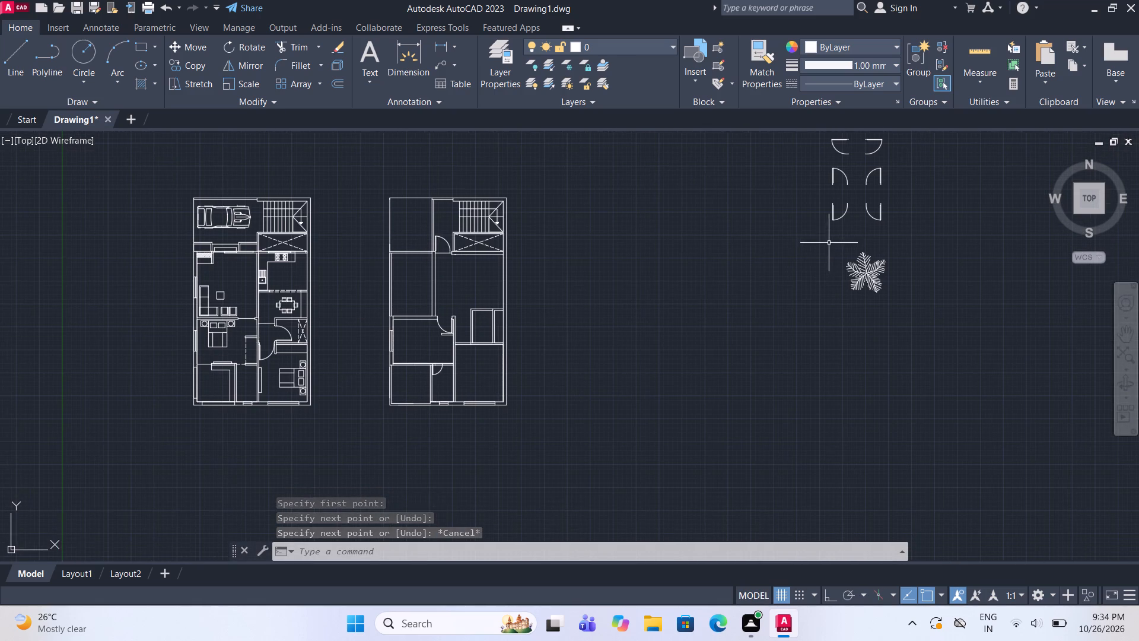
scroll(835, 214, "up", 3)
left_click_drag(823, 211, 814, 210)
left_click(720, 208)
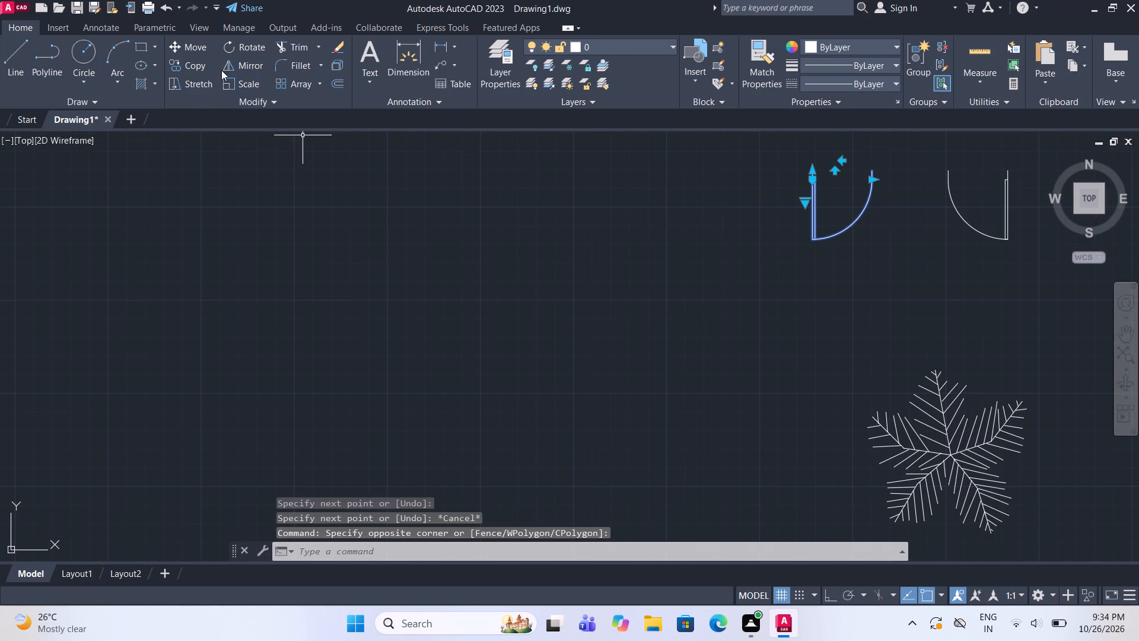
left_click(199, 67)
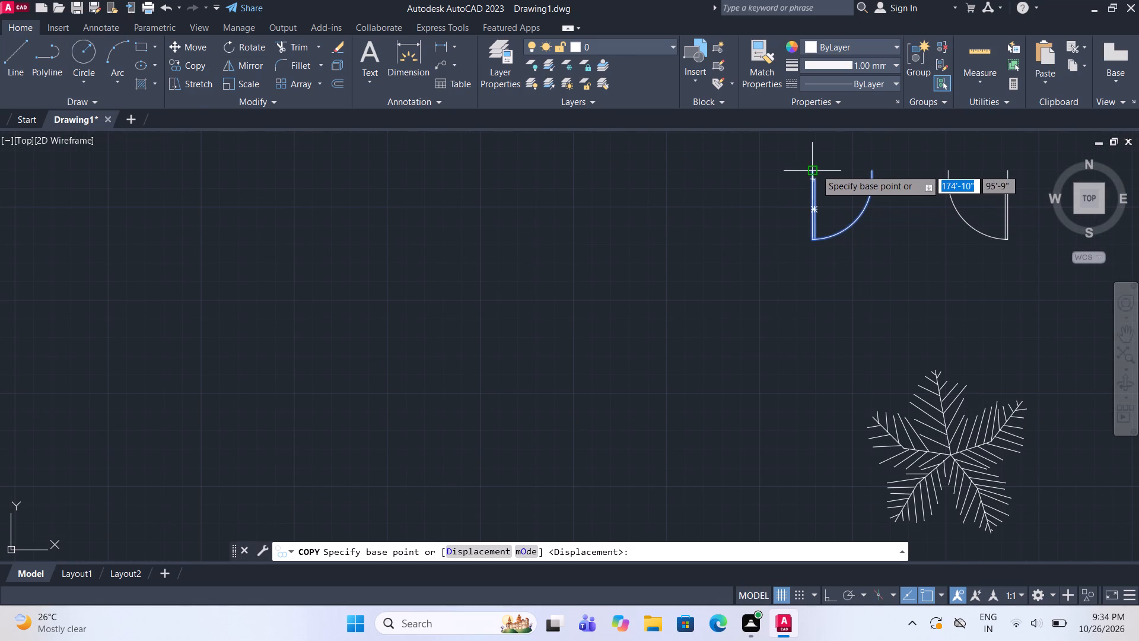
left_click(816, 169)
scroll(902, 147, "down", 3)
scroll(516, 297, "up", 3)
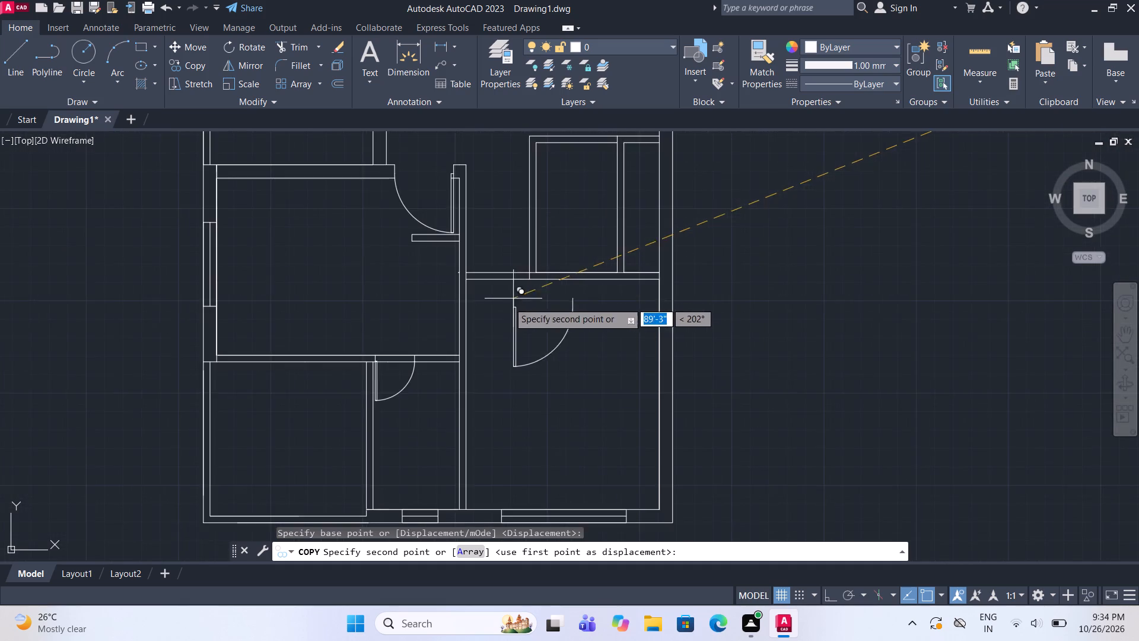
scroll(498, 303, "up", 3)
left_click(373, 199)
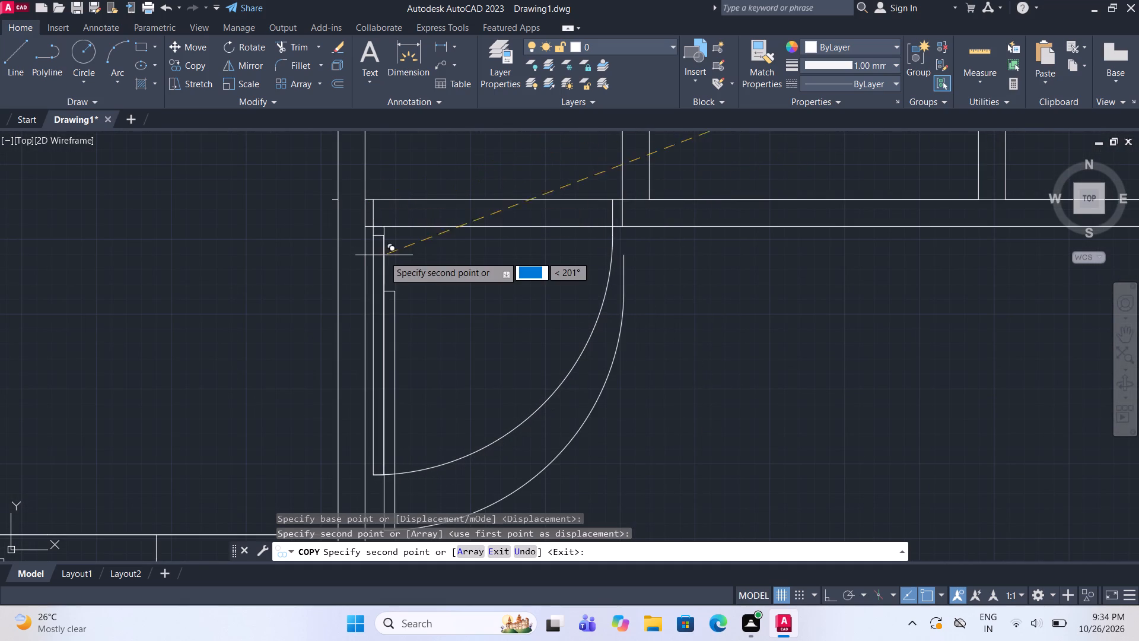
key("Escape")
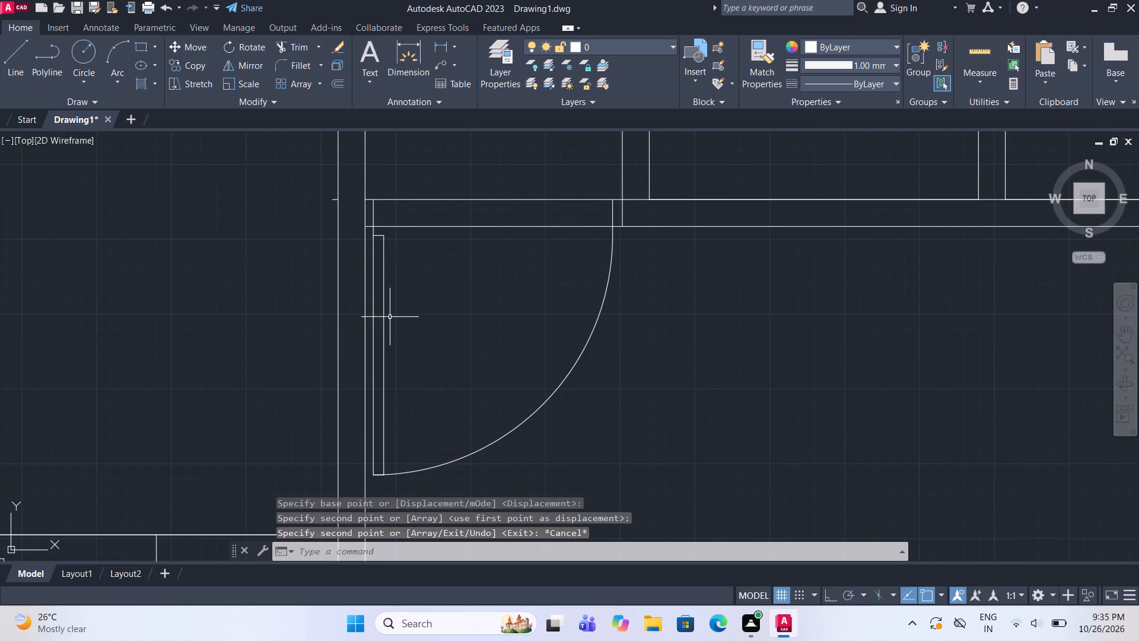
Copy the right-opening, bottom-hinged door symbol onto the small right-hand room's left wall, just above its bottom corner.
scroll(390, 319, "down", 4)
middle_click_drag(562, 284, 514, 316)
scroll(505, 323, "down", 1)
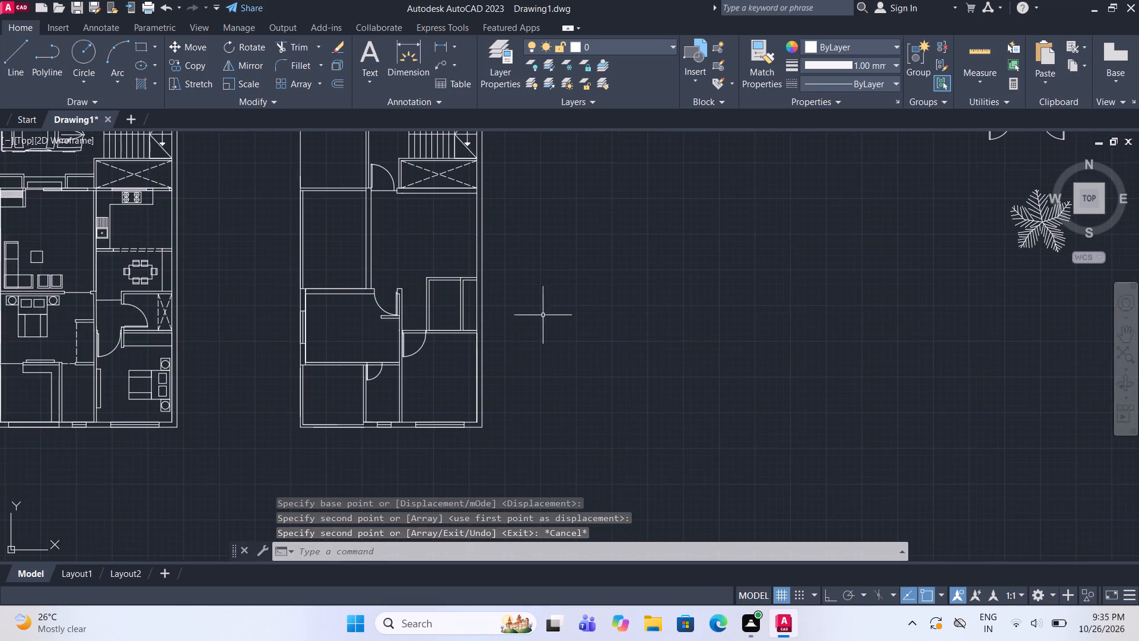
scroll(559, 311, "down", 1)
middle_click_drag(847, 202, 796, 312)
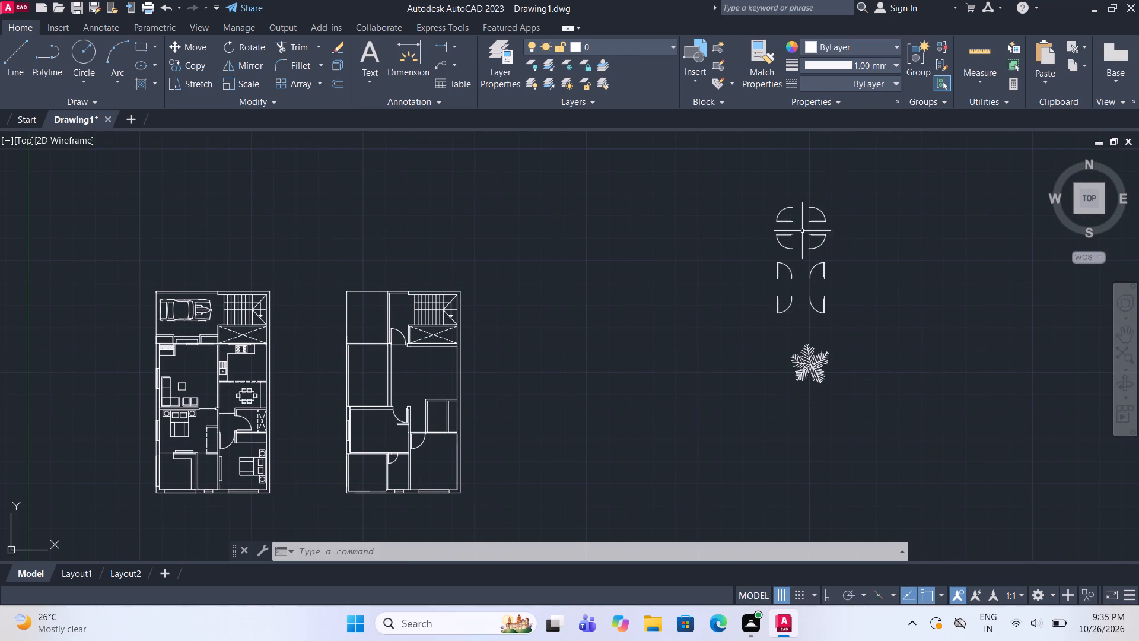
scroll(810, 224, "up", 2)
left_click(809, 219)
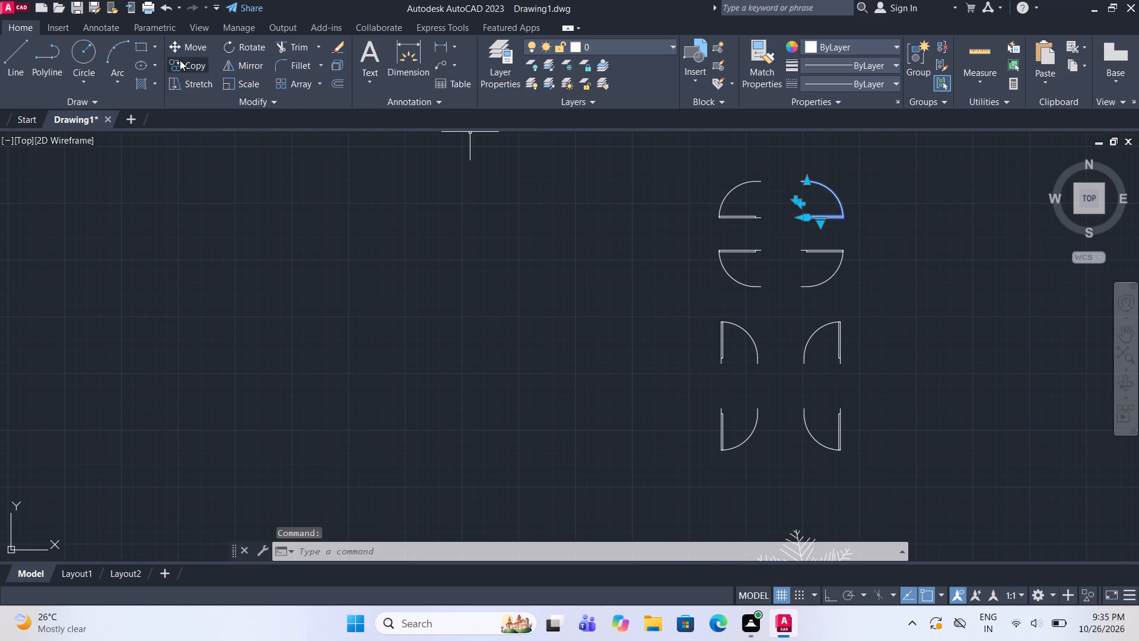
left_click(180, 60)
left_click(800, 221)
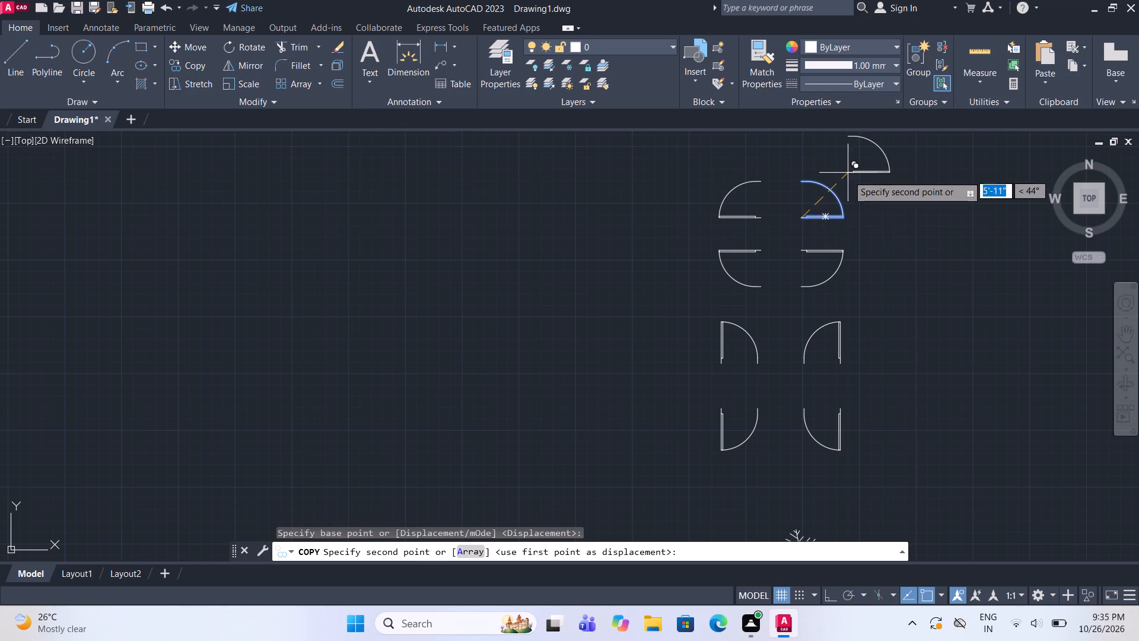
scroll(847, 182, "down", 3)
scroll(585, 309, "up", 3)
middle_click_drag(629, 344, 590, 349)
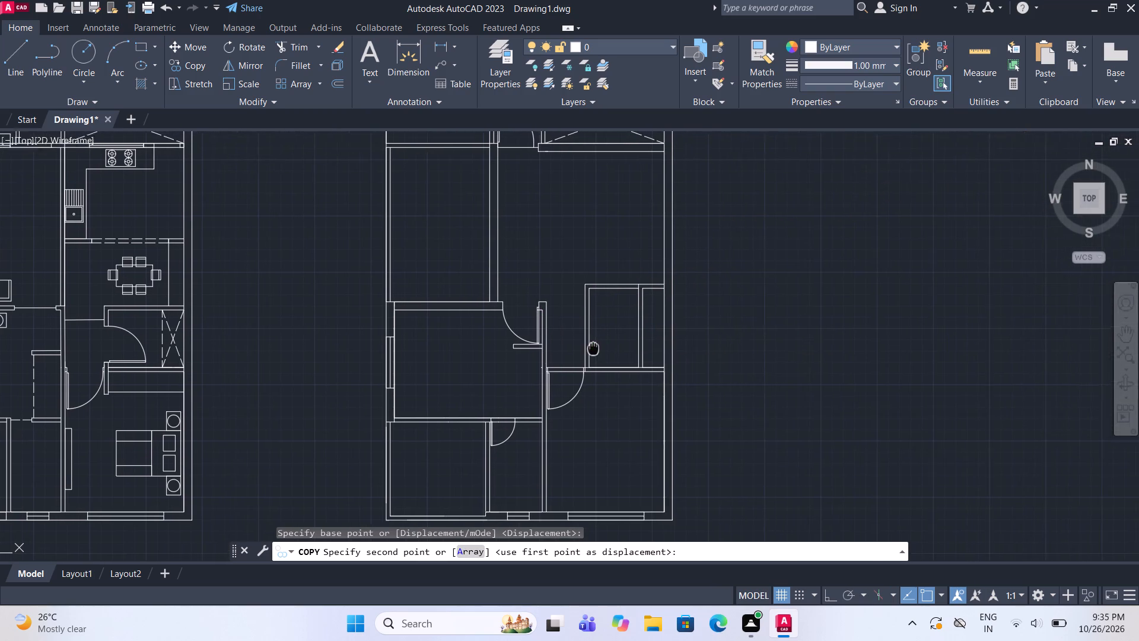
middle_click_drag(590, 349, 571, 360)
scroll(571, 378, "up", 3)
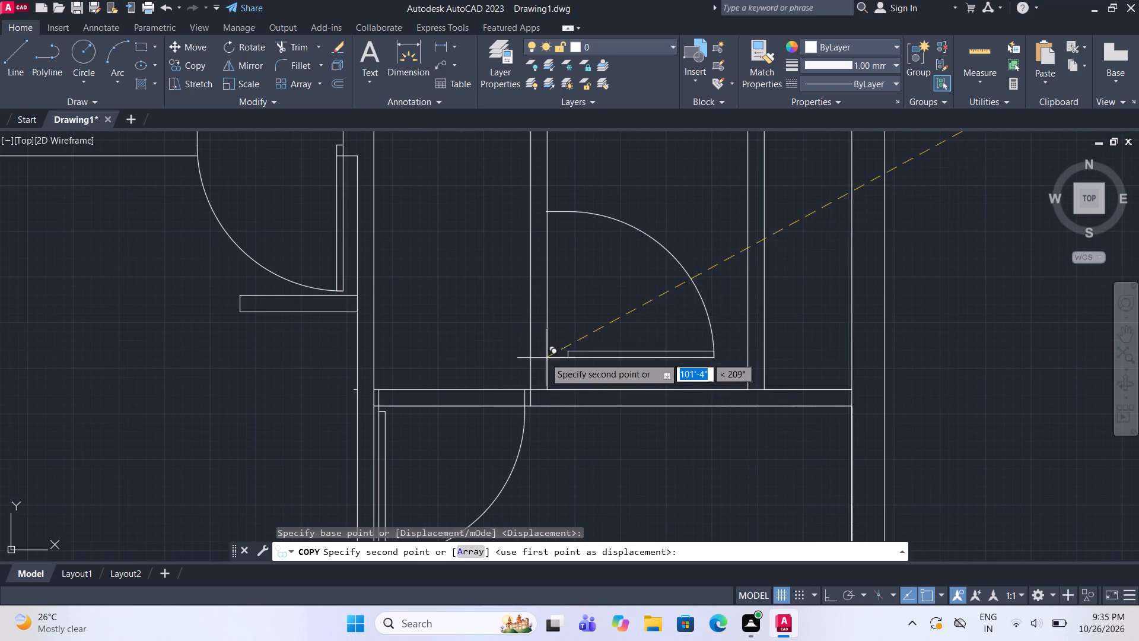
left_click(530, 363)
key("Escape")
Scale down the small right-hand room's door about its lower hinge corner on the wall's outer line.
left_click(596, 365)
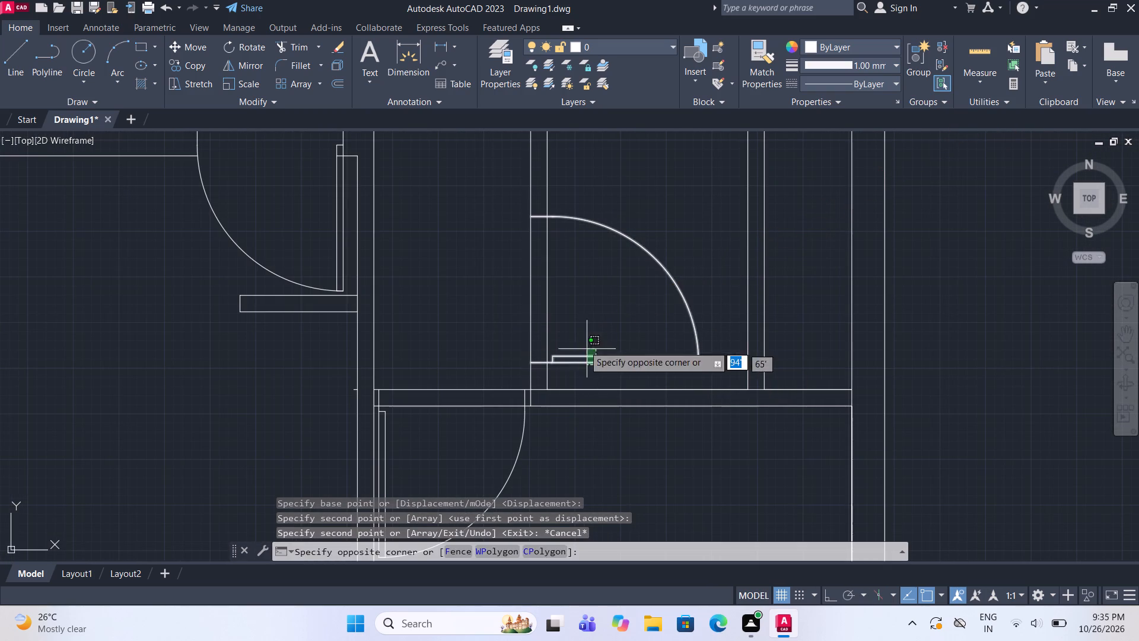
double_click(583, 344)
left_click(245, 85)
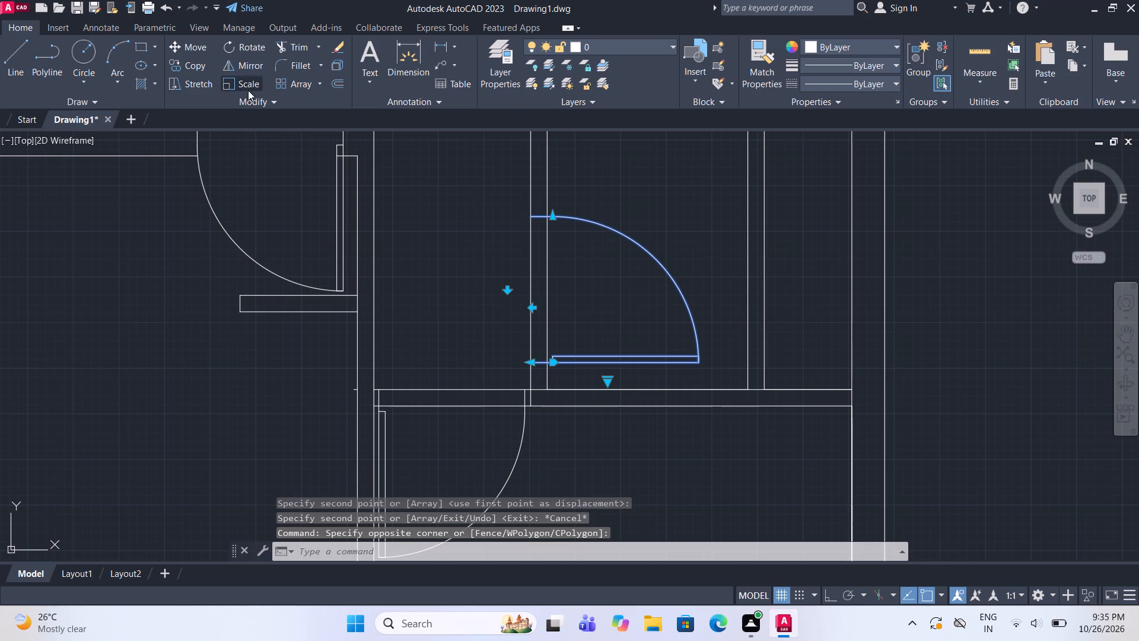
left_click(531, 360)
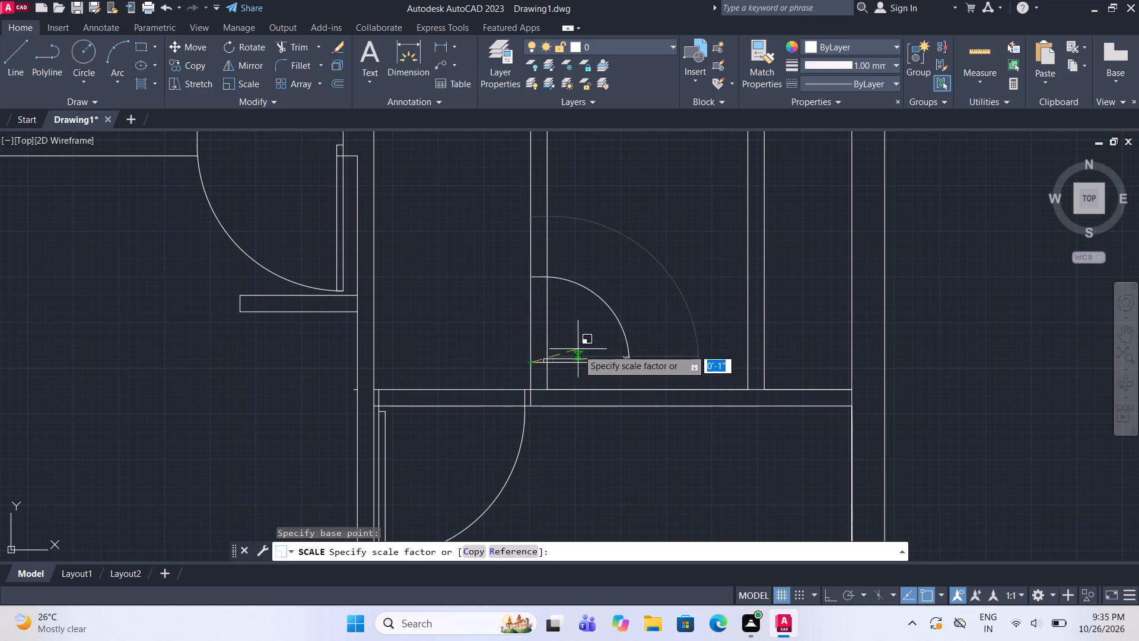
left_click(582, 347)
Trim both lines of the narrow bottom room's top wall across its door opening.
scroll(507, 350, "down", 3)
scroll(537, 344, "up", 1)
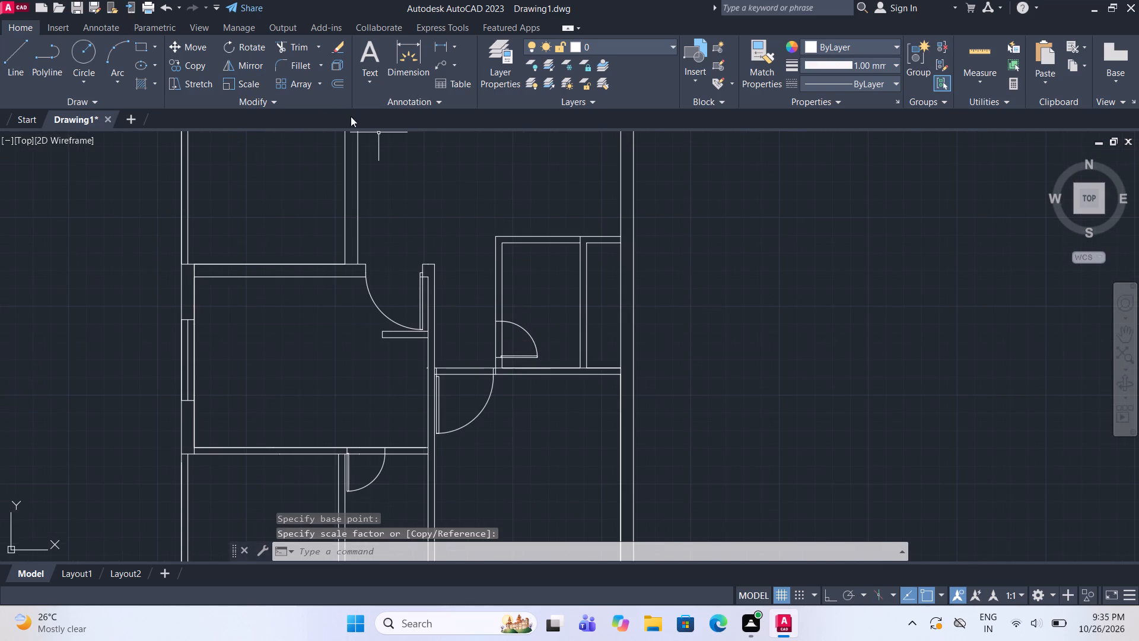
left_click(296, 51)
left_click_drag(362, 458, 362, 453)
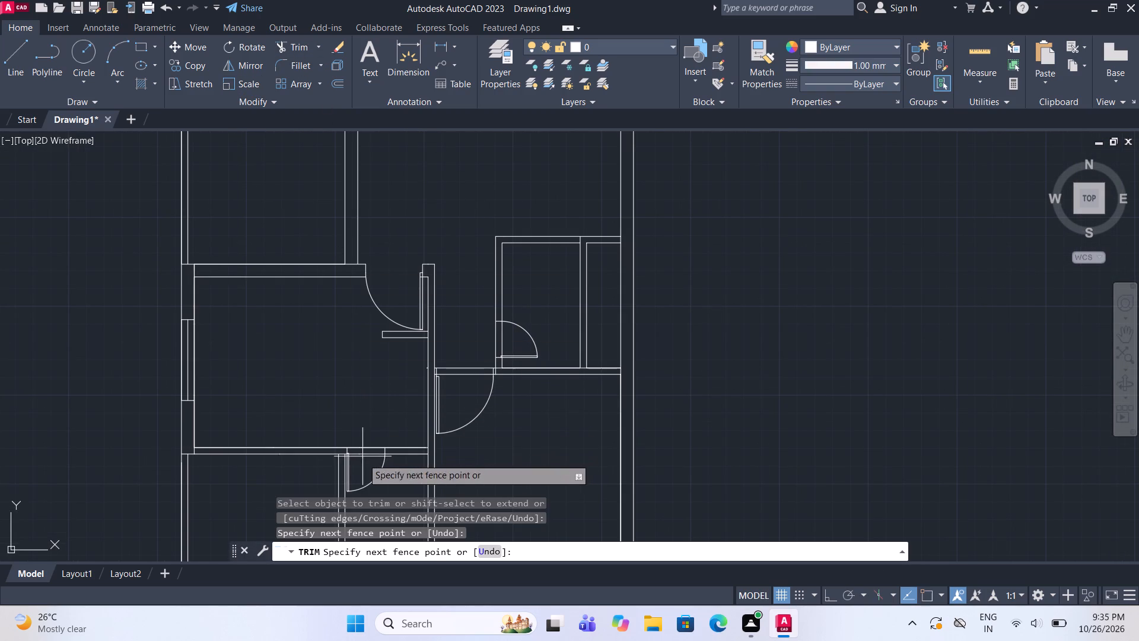
left_click_drag(362, 453, 367, 427)
left_click(367, 427)
left_click(362, 471)
left_click_drag(357, 473, 356, 464)
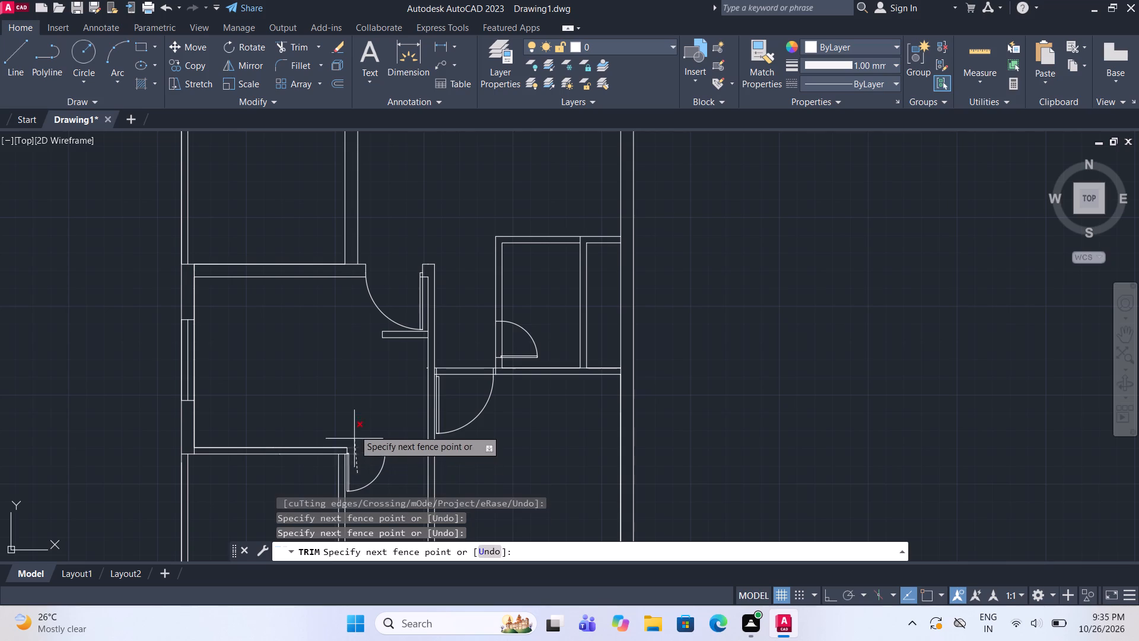
double_click(352, 418)
Trim the wall lines across the bottom-right room's door opening and the small right-hand room's left-wall door opening.
left_click_drag(470, 395, 473, 350)
left_click(473, 350)
scroll(480, 356, "up", 1)
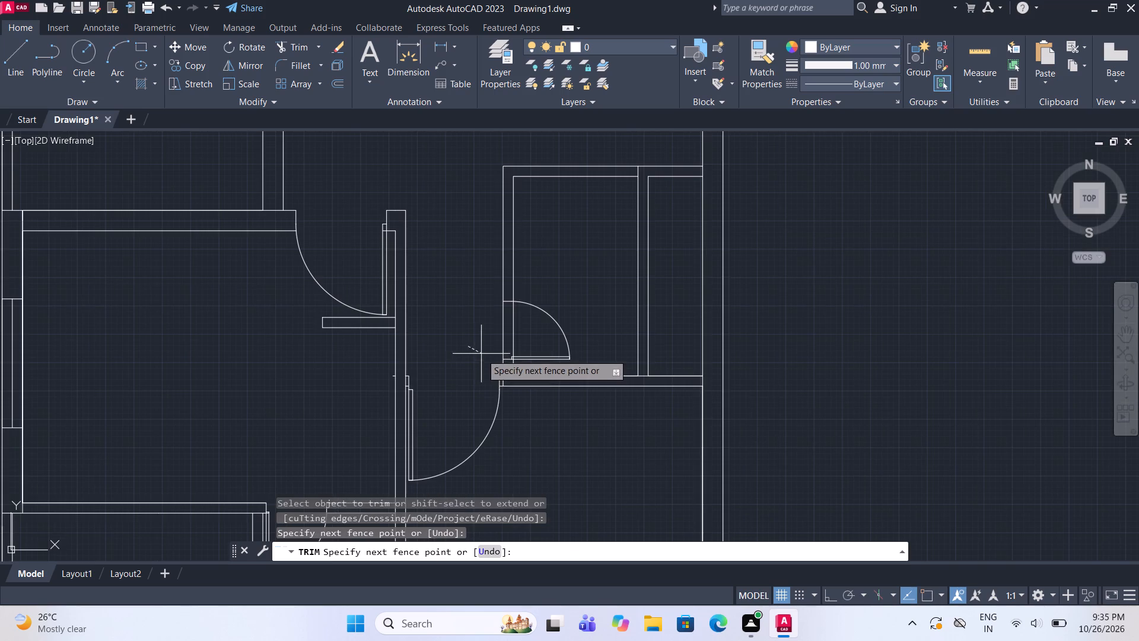
left_click_drag(481, 354, 516, 342)
left_click_drag(524, 337, 490, 337)
scroll(491, 367, "down", 2)
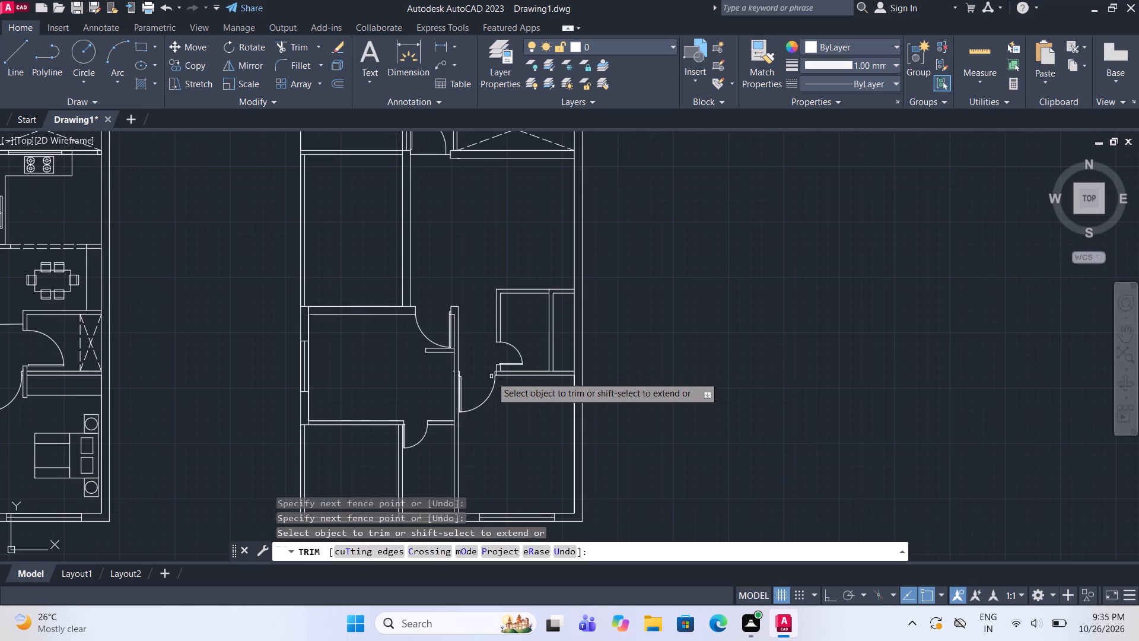
scroll(484, 389, "down", 2)
scroll(469, 288, "up", 2)
left_click_drag(448, 296, 453, 323)
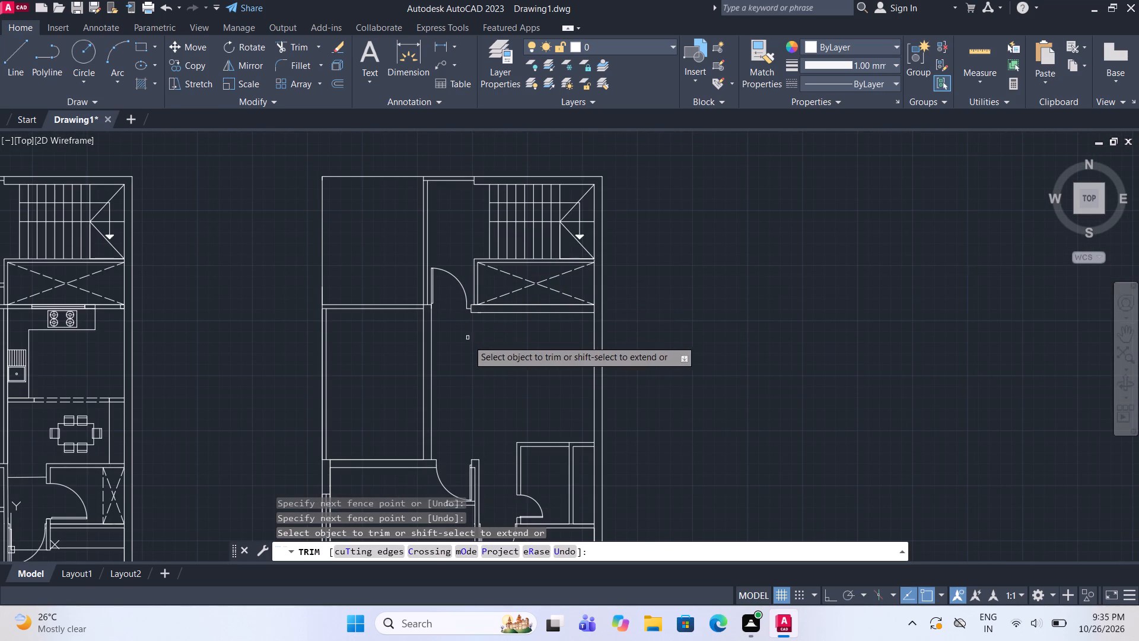
key("Escape")
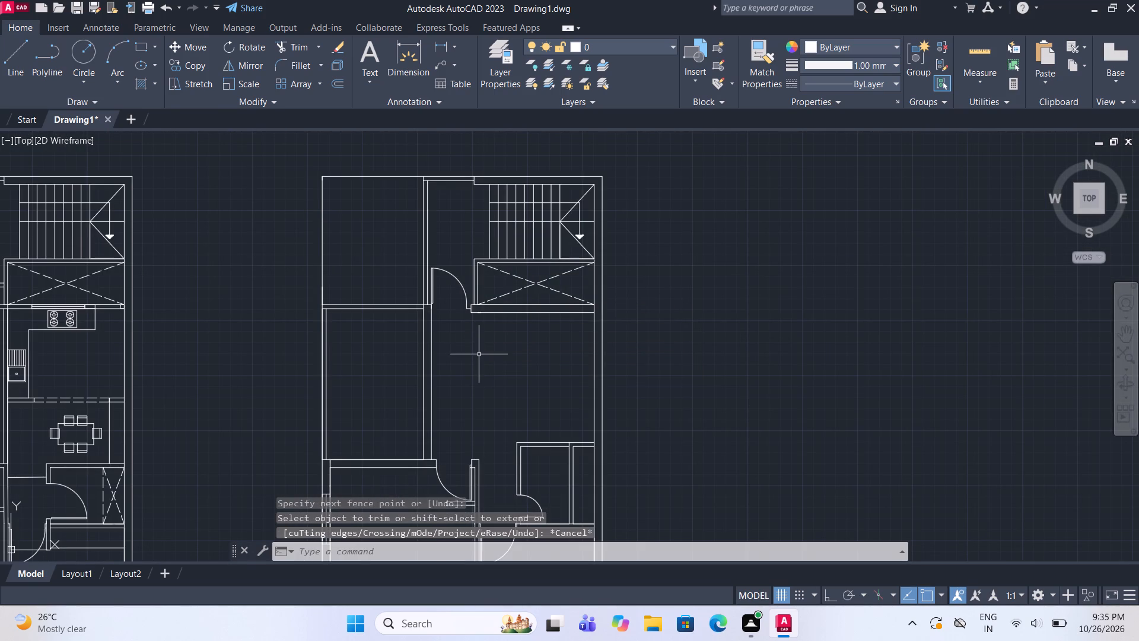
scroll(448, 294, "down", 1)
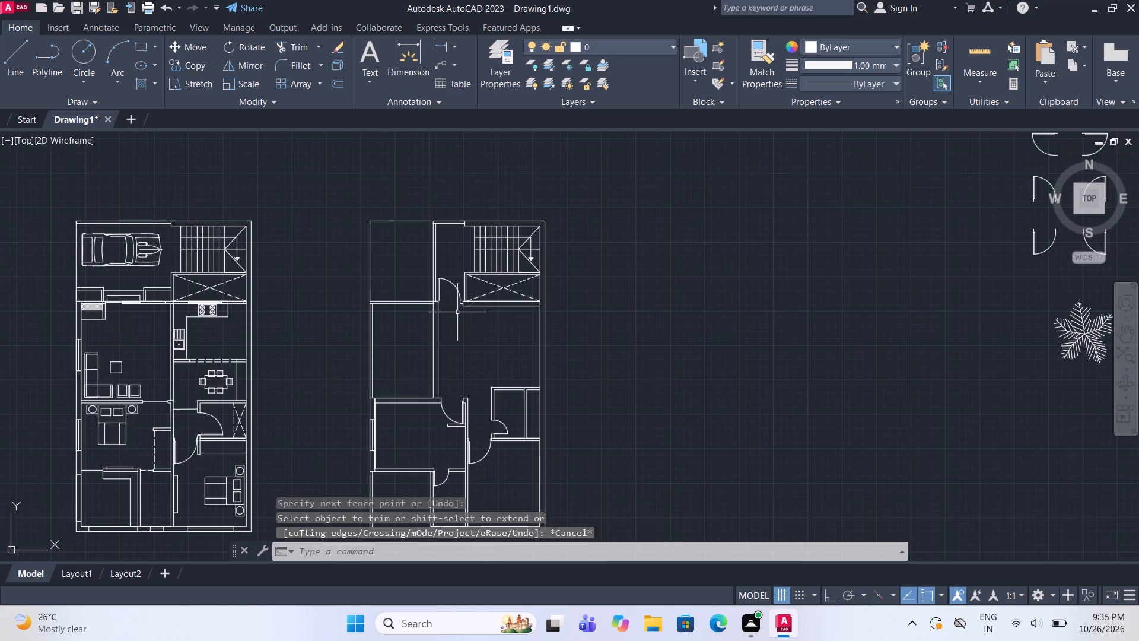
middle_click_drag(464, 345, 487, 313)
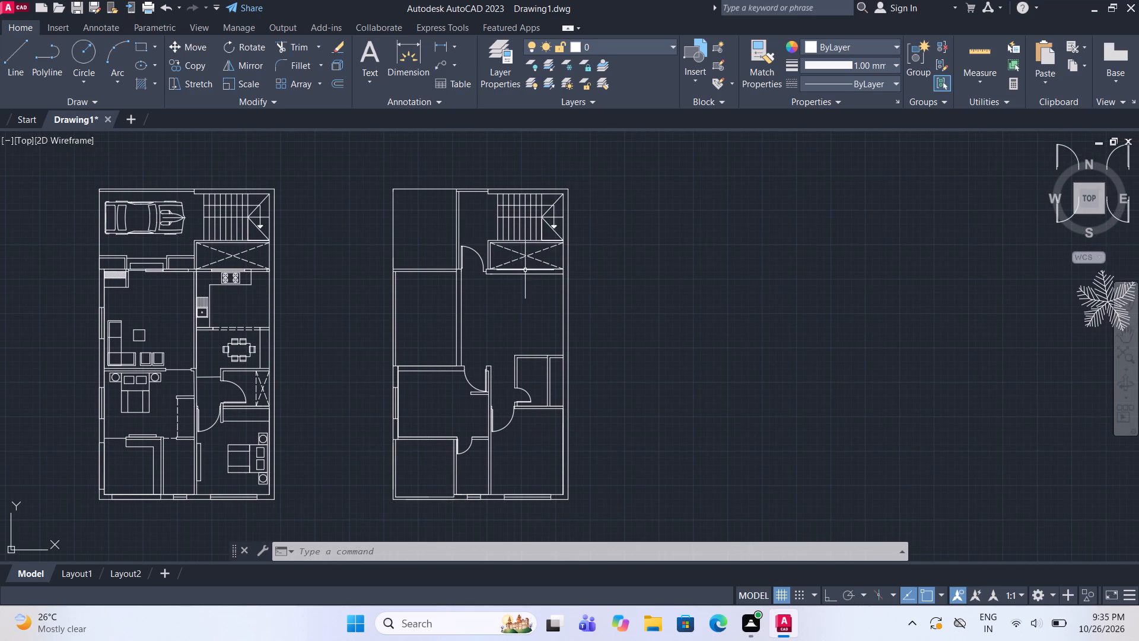
Draw a window about 6' wide in the wall below the crossed stair-side area, using a rectangle across the wall thickness and a centre line.
scroll(526, 269, "up", 4)
left_click(140, 43)
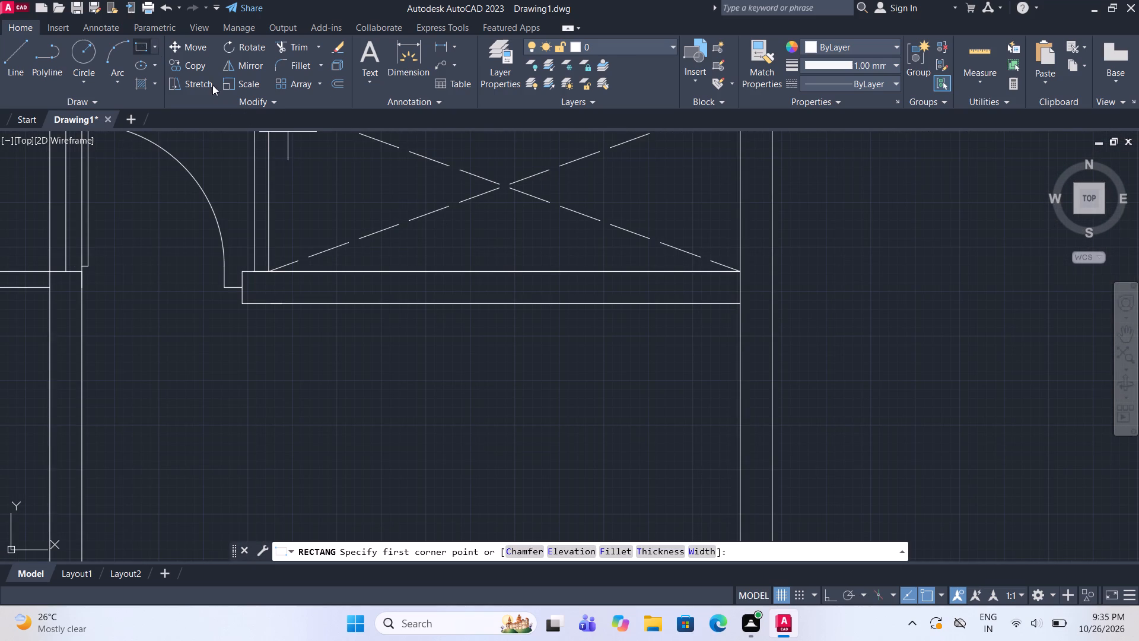
middle_click_drag(335, 183, 345, 245)
left_click(375, 334)
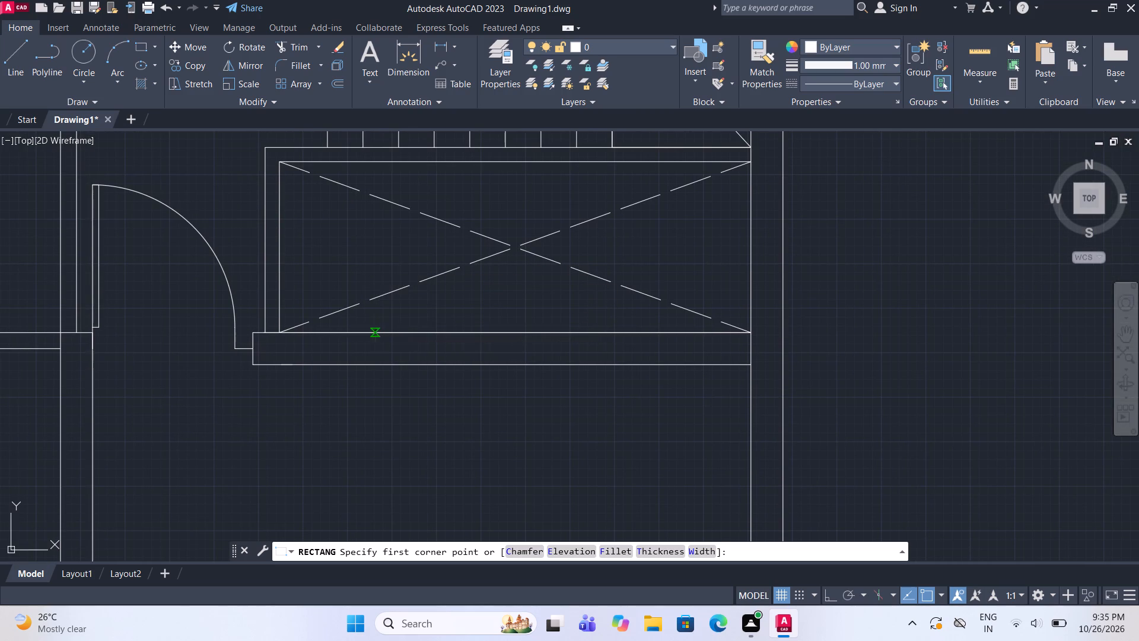
left_click(641, 366)
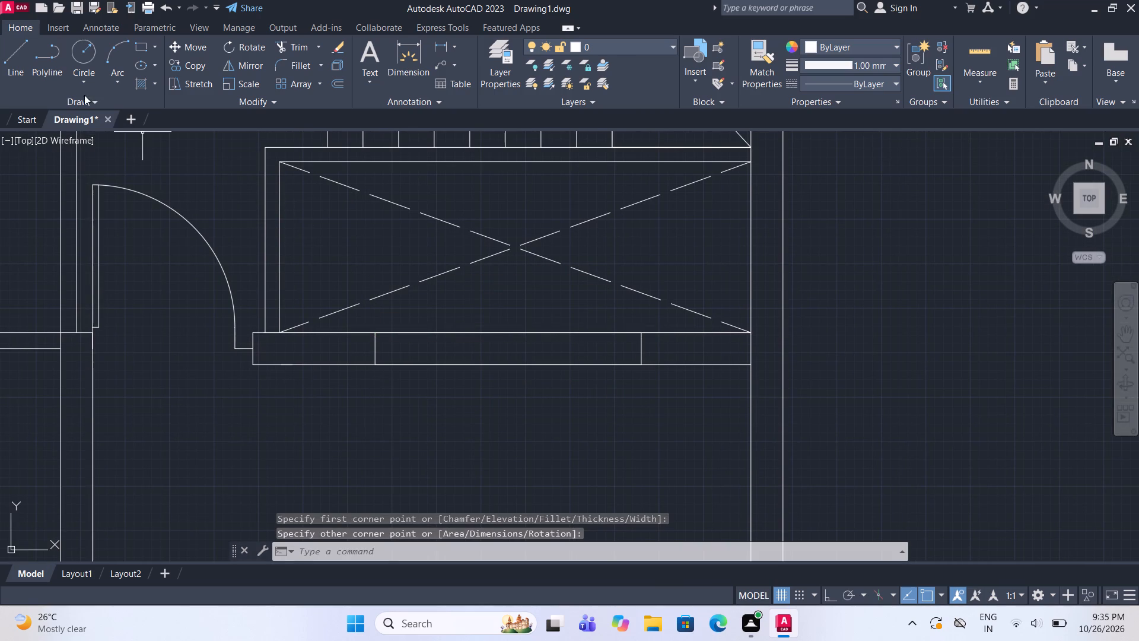
left_click(17, 61)
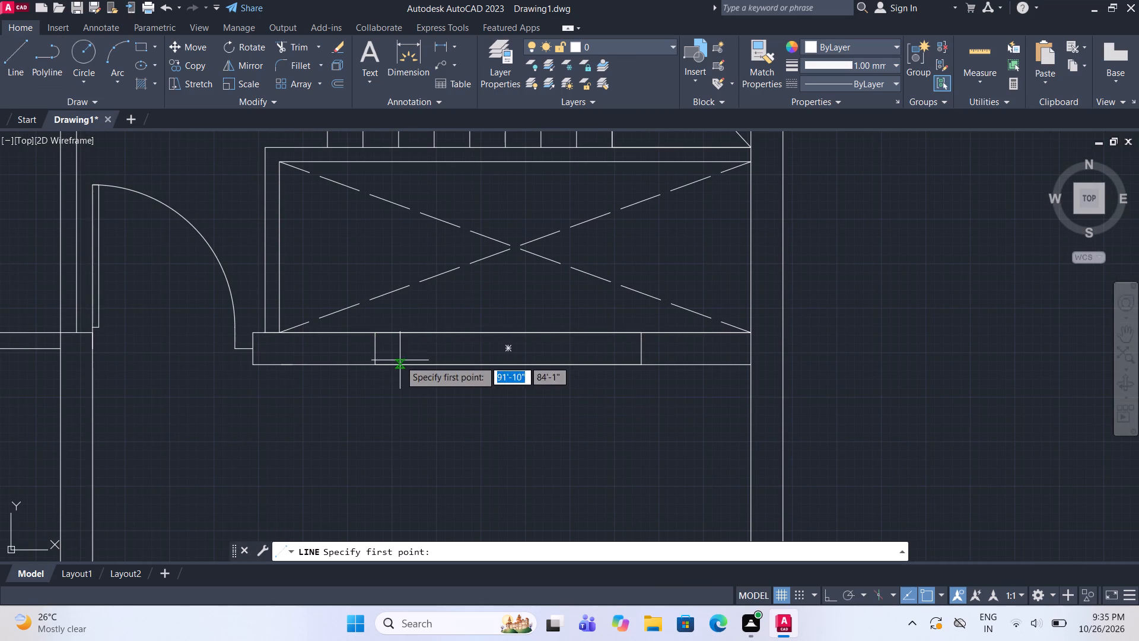
left_click(377, 351)
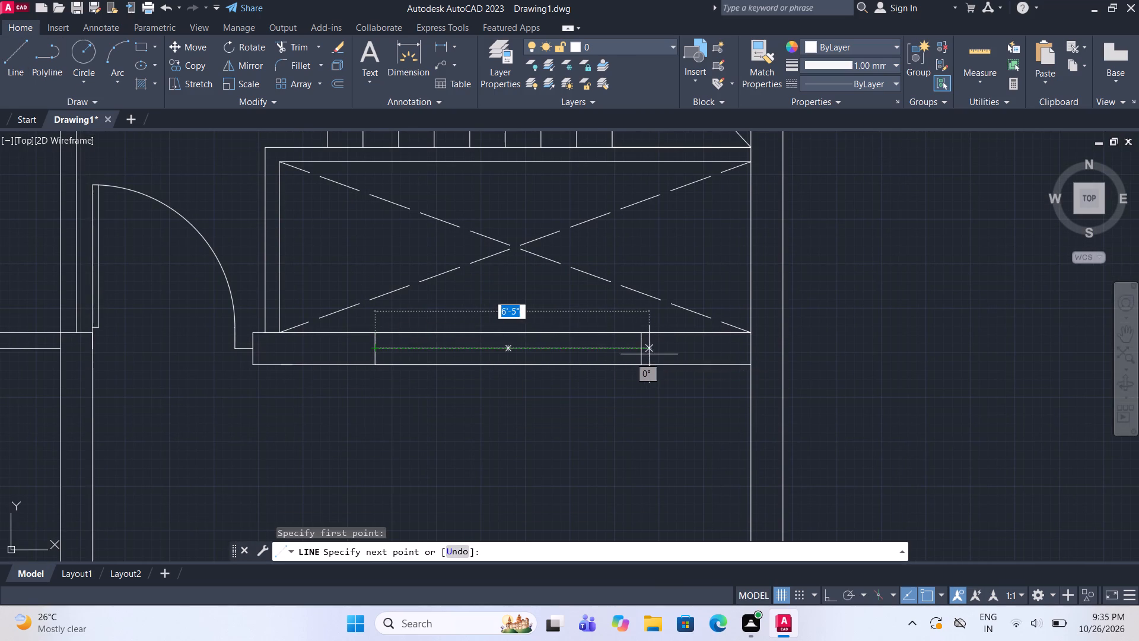
left_click(646, 354)
key("Escape")
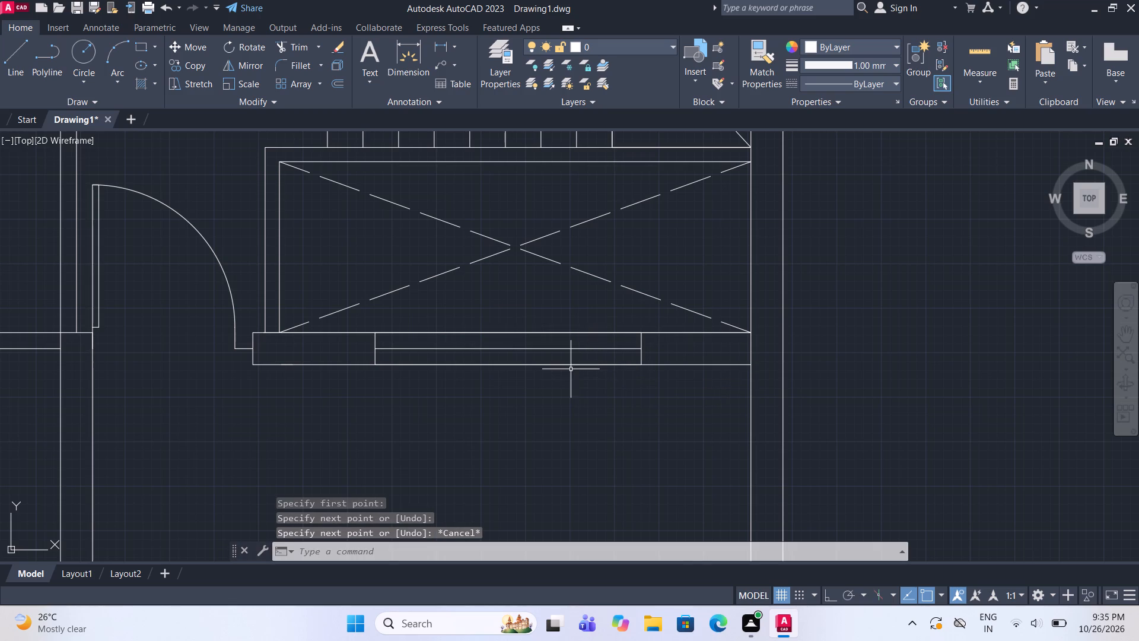
key("Escape")
Draw a window about 7' long with a centre line in the vertical wall between the middle-left room and the central hall.
scroll(568, 355, "down", 4)
middle_click_drag(488, 410, 492, 378)
scroll(478, 390, "up", 3)
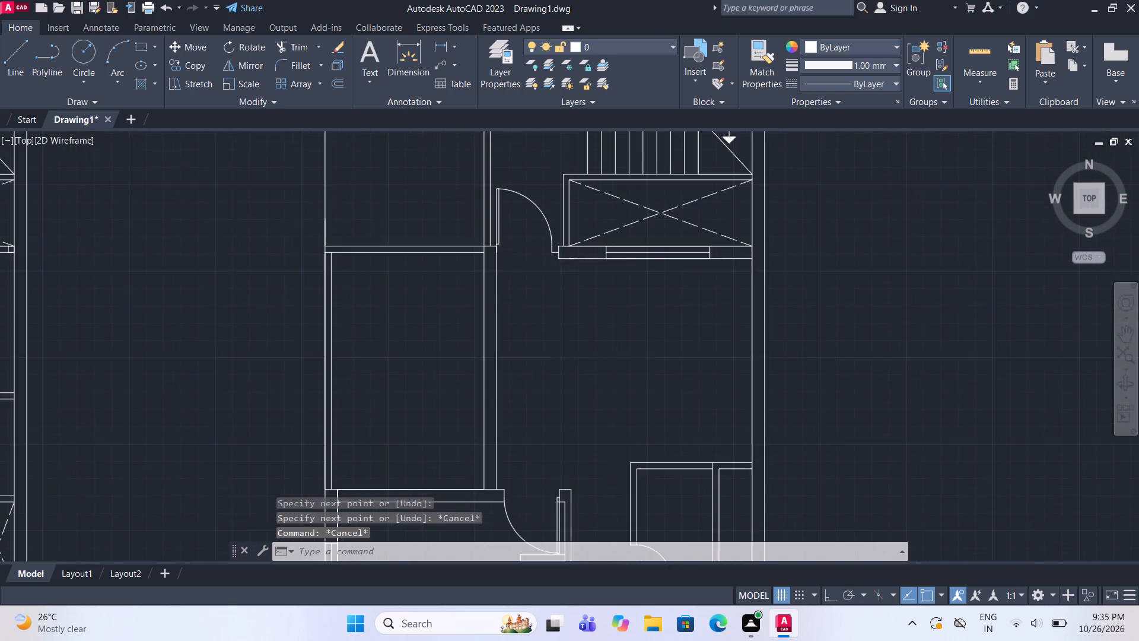
left_click(144, 44)
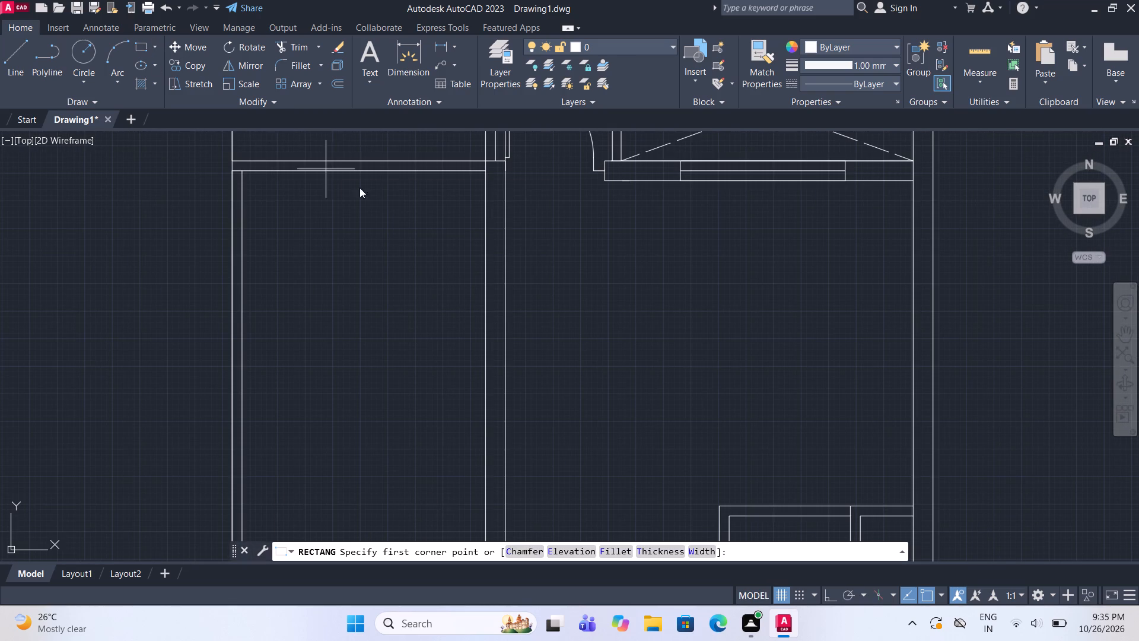
left_click(486, 217)
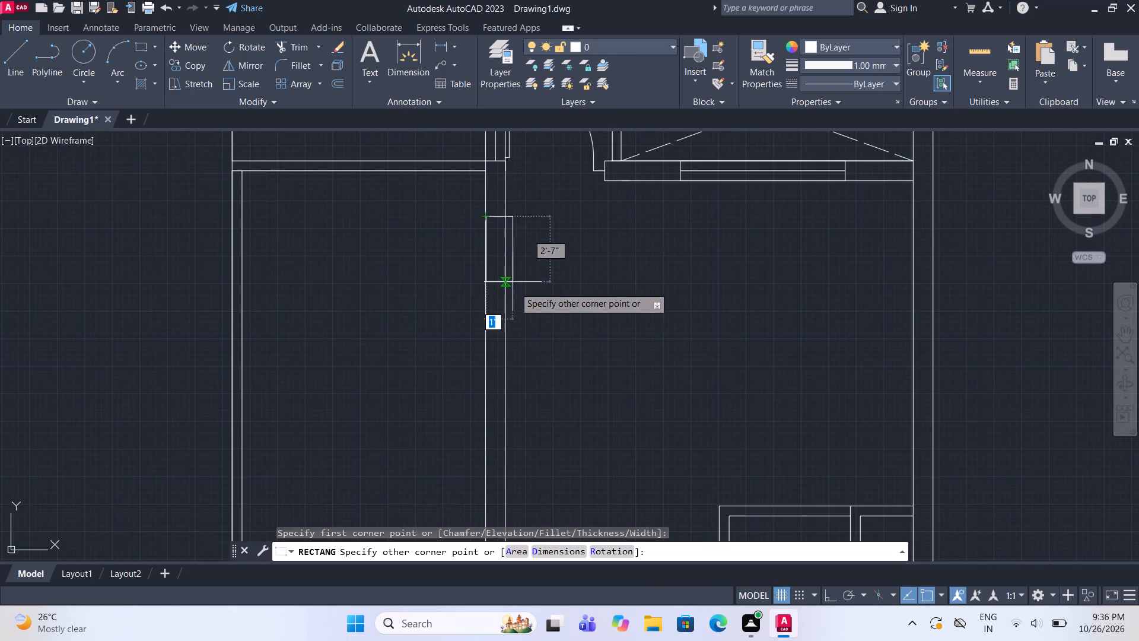
middle_click_drag(519, 316, 520, 250)
scroll(520, 310, "down", 2)
scroll(520, 313, "up", 1)
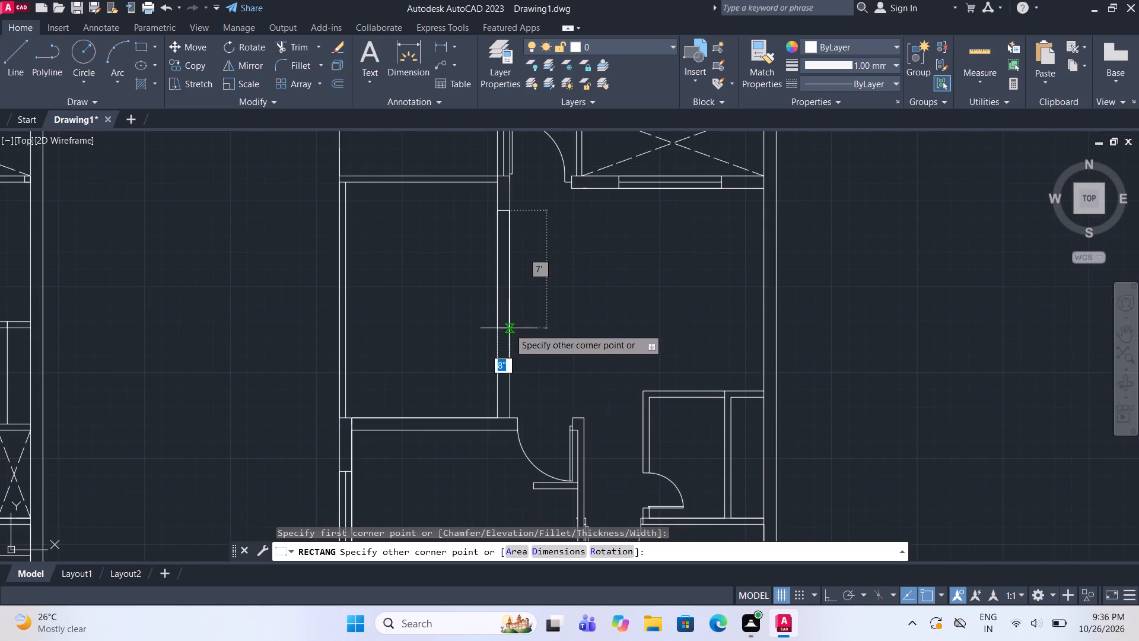
left_click(509, 328)
left_click(17, 51)
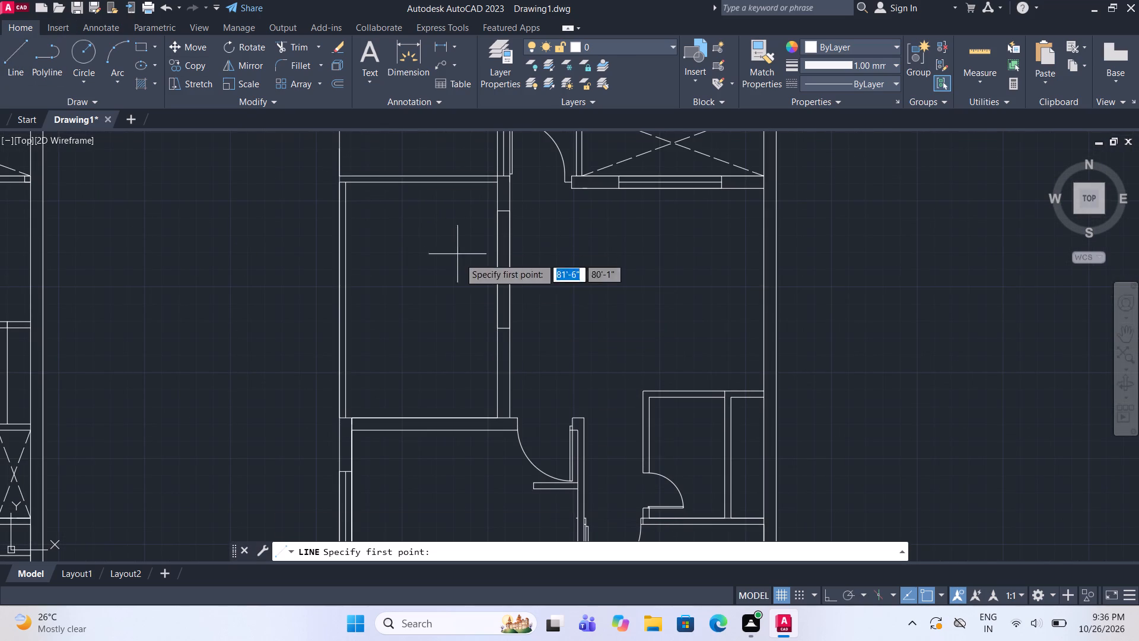
left_click(502, 326)
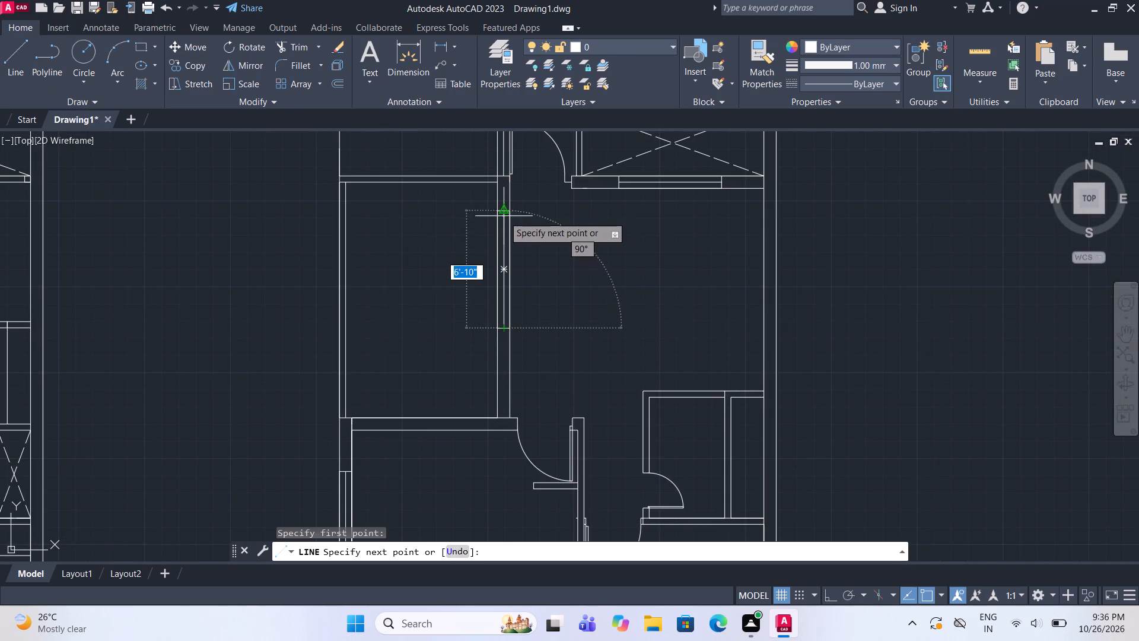
left_click(504, 216)
key("Escape")
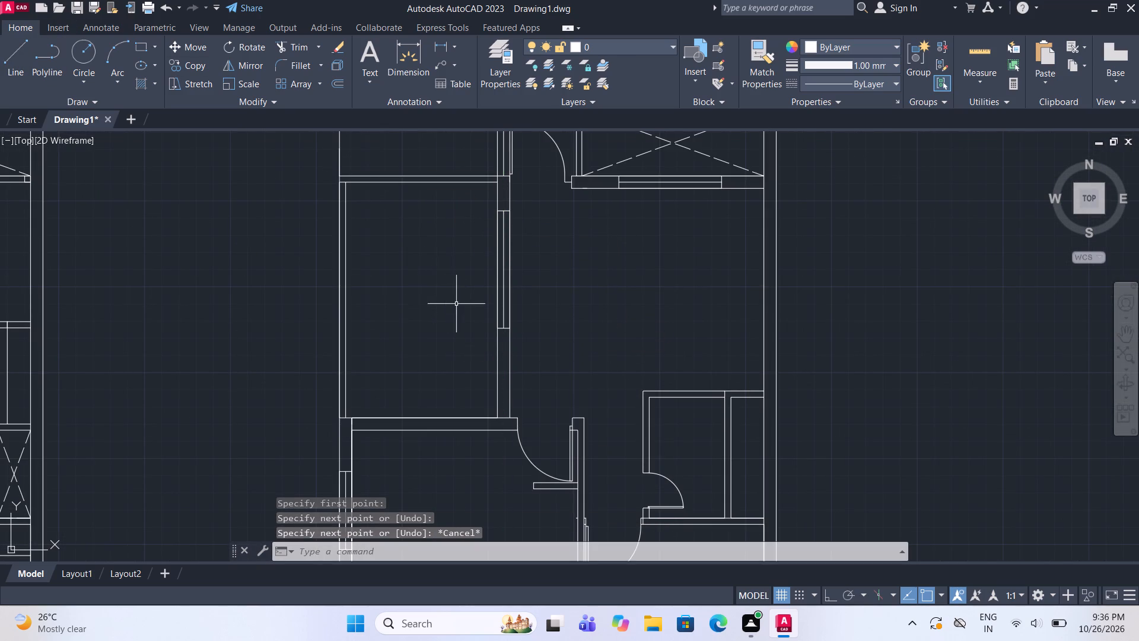
Draw a short rectangular wall stub at the lower end of that vertical wall and trim both wall lines between it and the window.
scroll(523, 388, "up", 1)
middle_click_drag(521, 386, 512, 339)
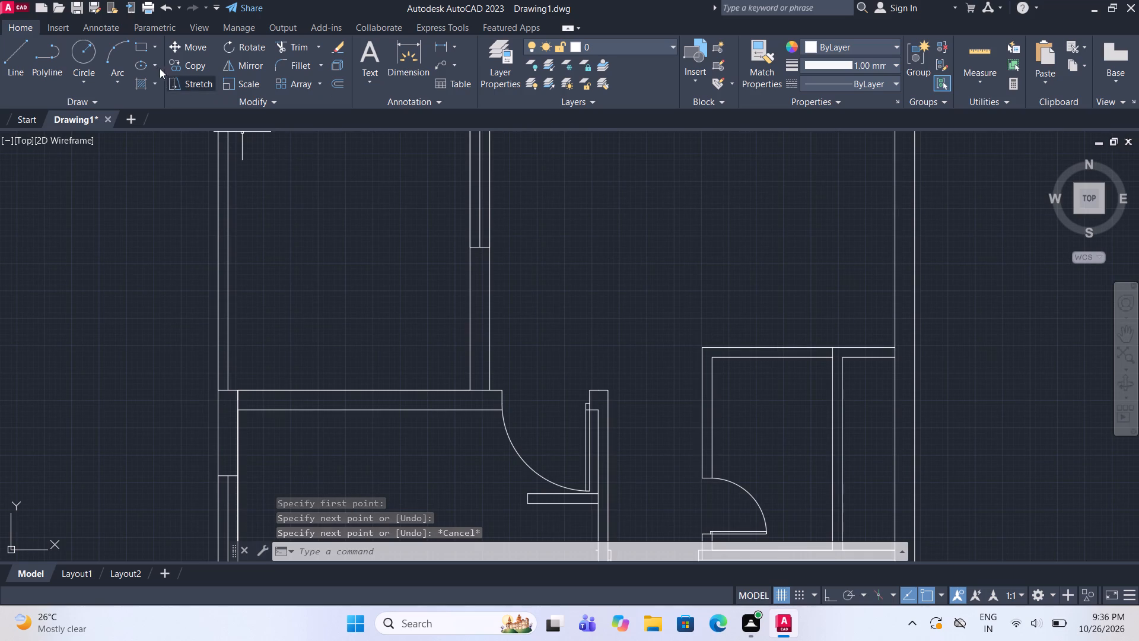
left_click(139, 47)
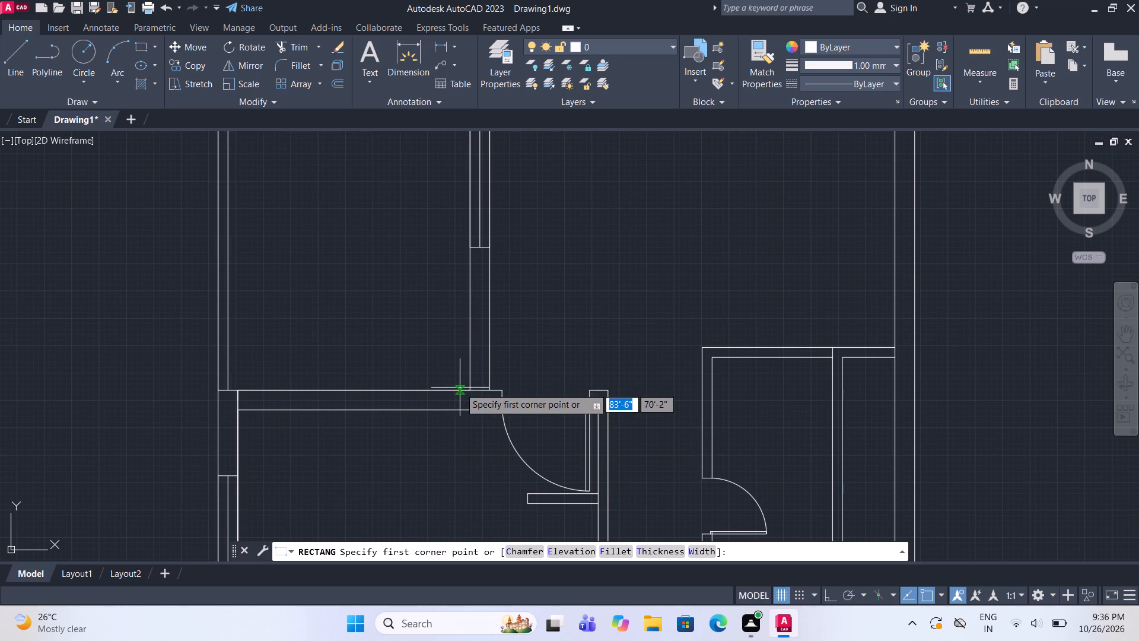
left_click(468, 391)
left_click(488, 350)
key("Escape")
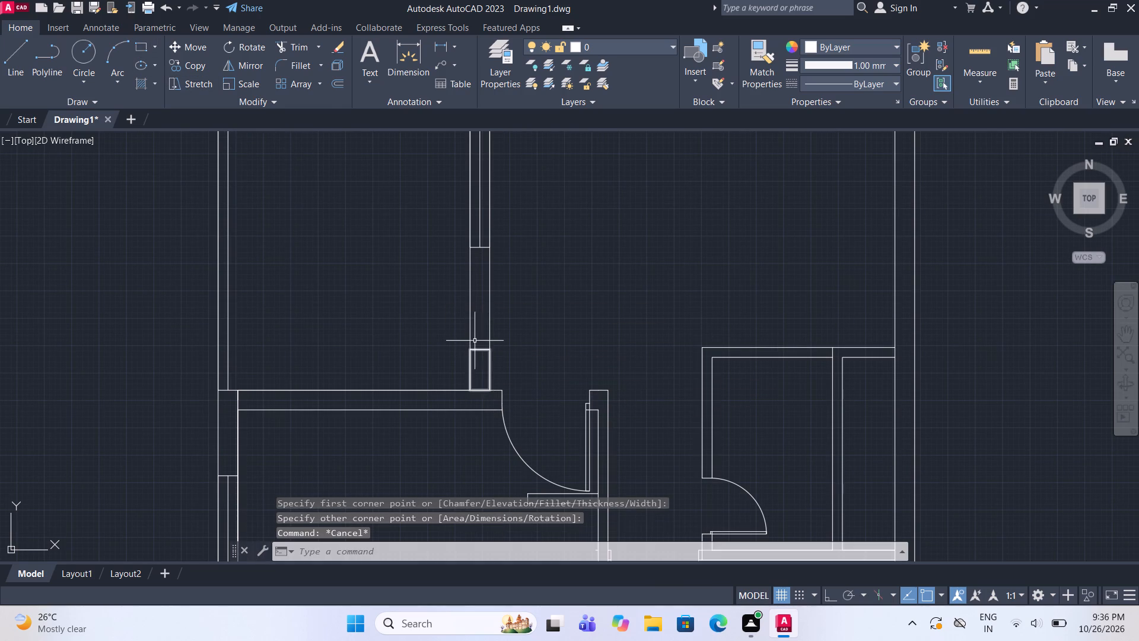
left_click(295, 49)
left_click_drag(380, 269, 511, 272)
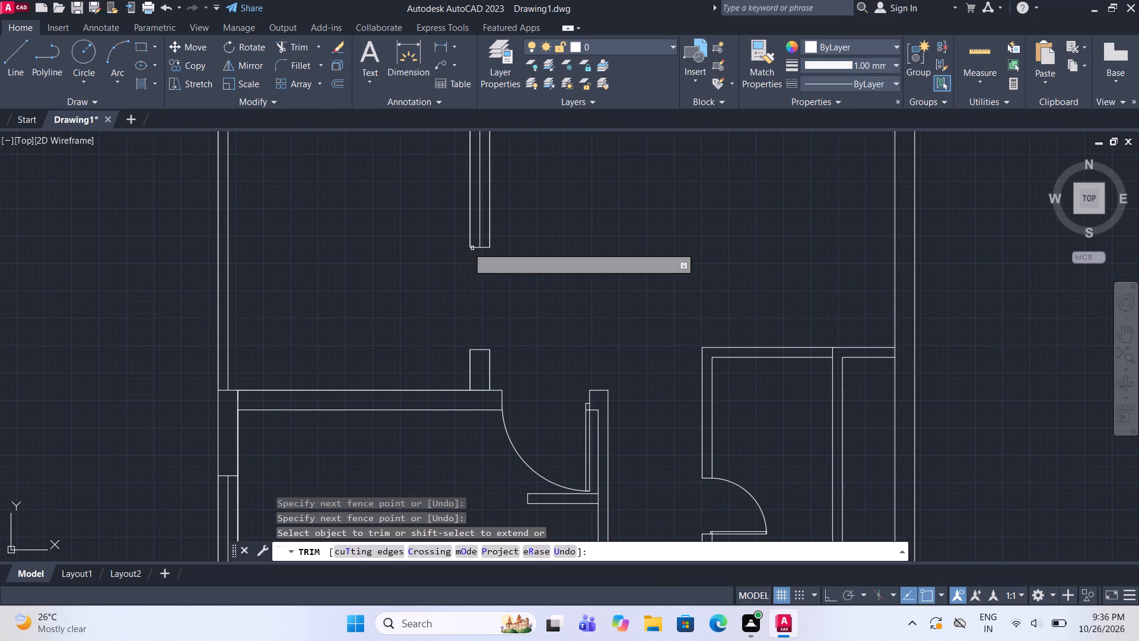
key("Escape")
Draw a centre line across the opening from the wall stub's top midpoint to the window's lower end.
left_click(25, 46)
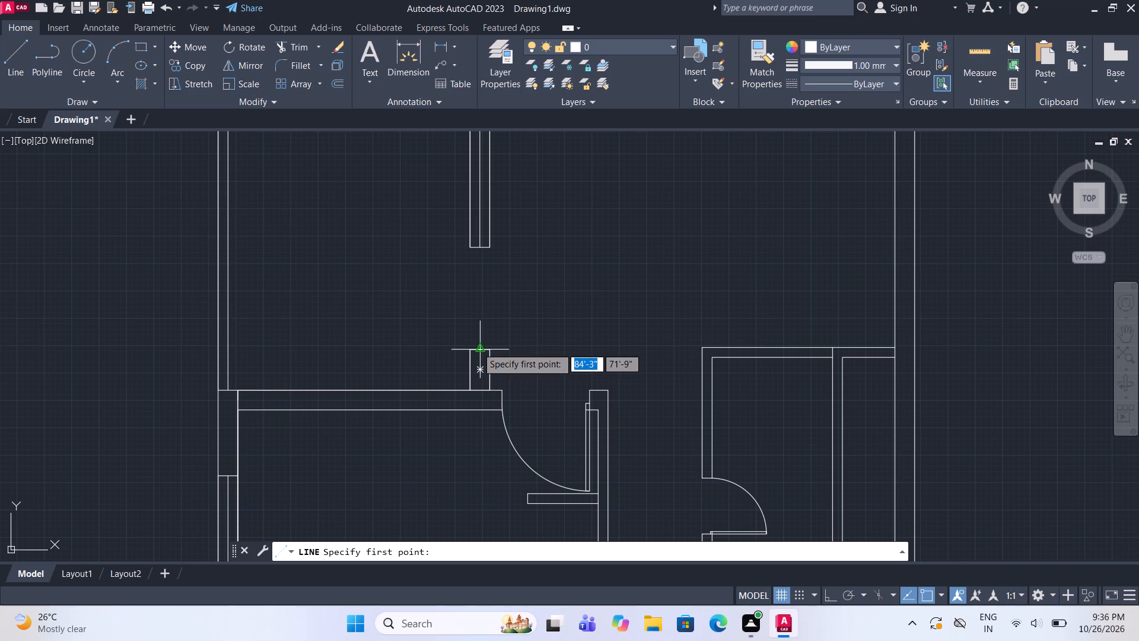
left_click(477, 347)
left_click(477, 243)
key("Escape")
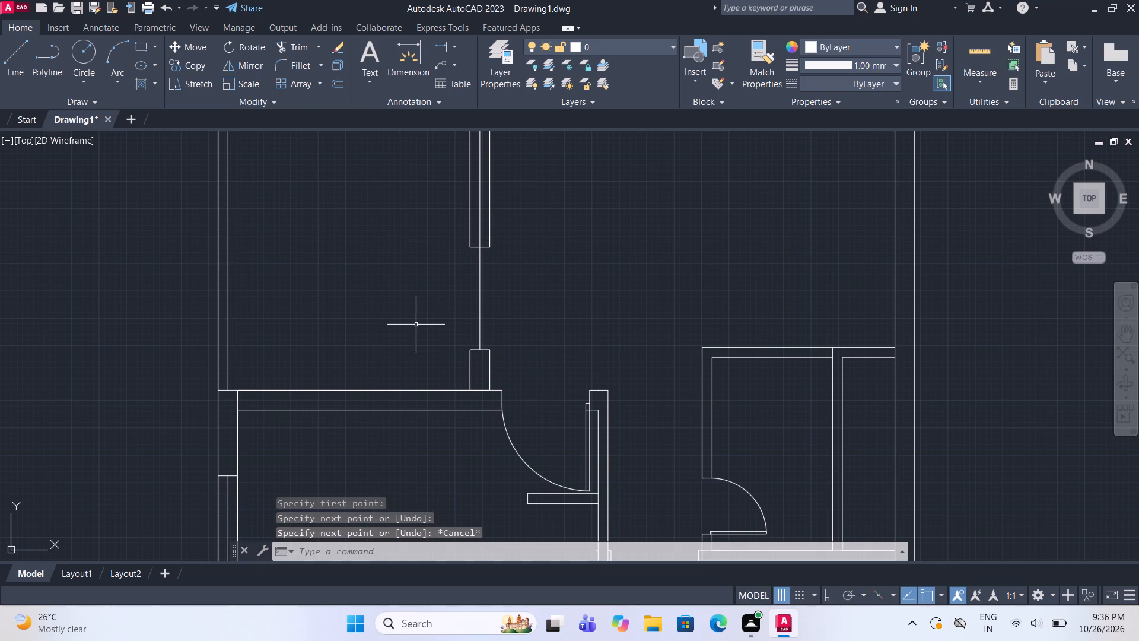
Mark an opening about 3'-1" wide at the left end of the bottom-left room's top wall and trim away both wall lines across it.
scroll(449, 290, "down", 2)
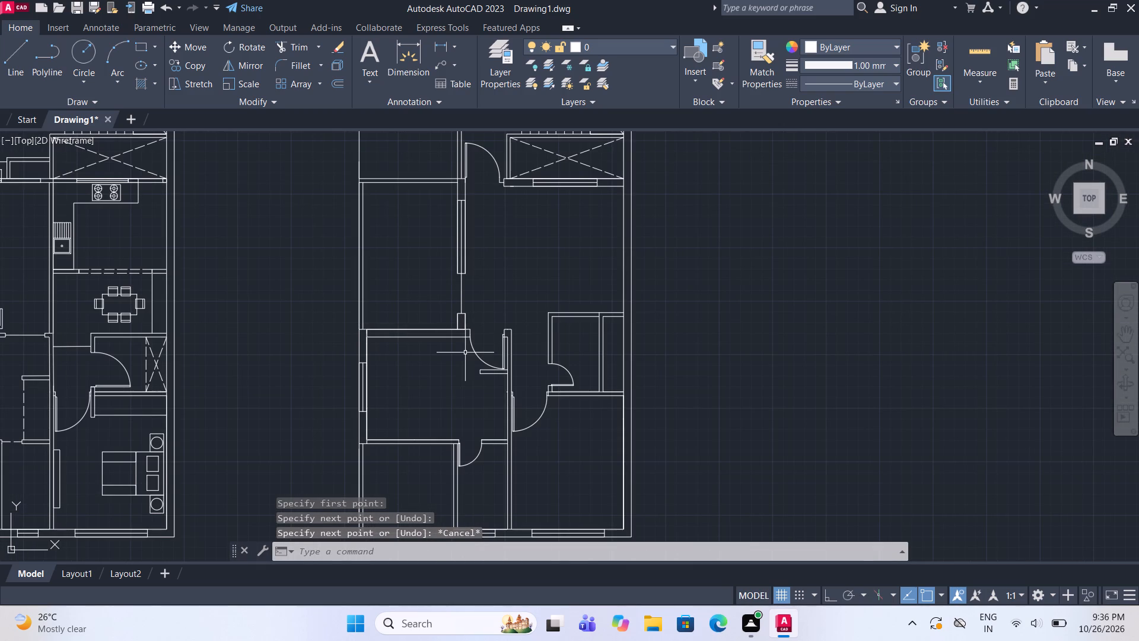
middle_click_drag(466, 353, 460, 294)
scroll(378, 392, "up", 1)
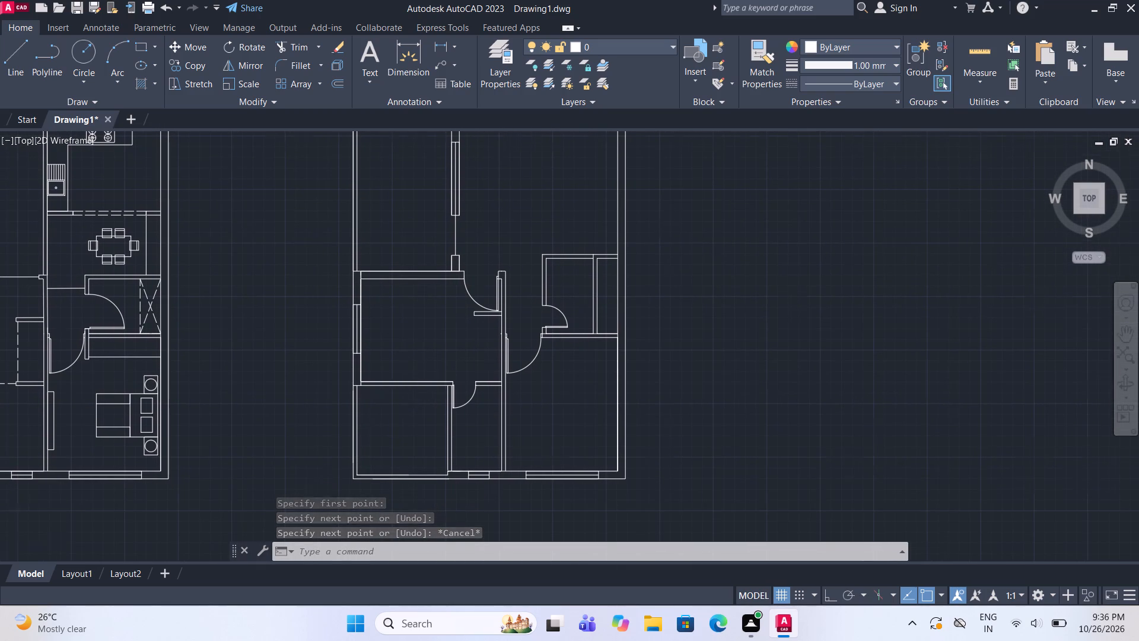
scroll(378, 392, "up", 1)
scroll(253, 264, "up", 1)
left_click(145, 47)
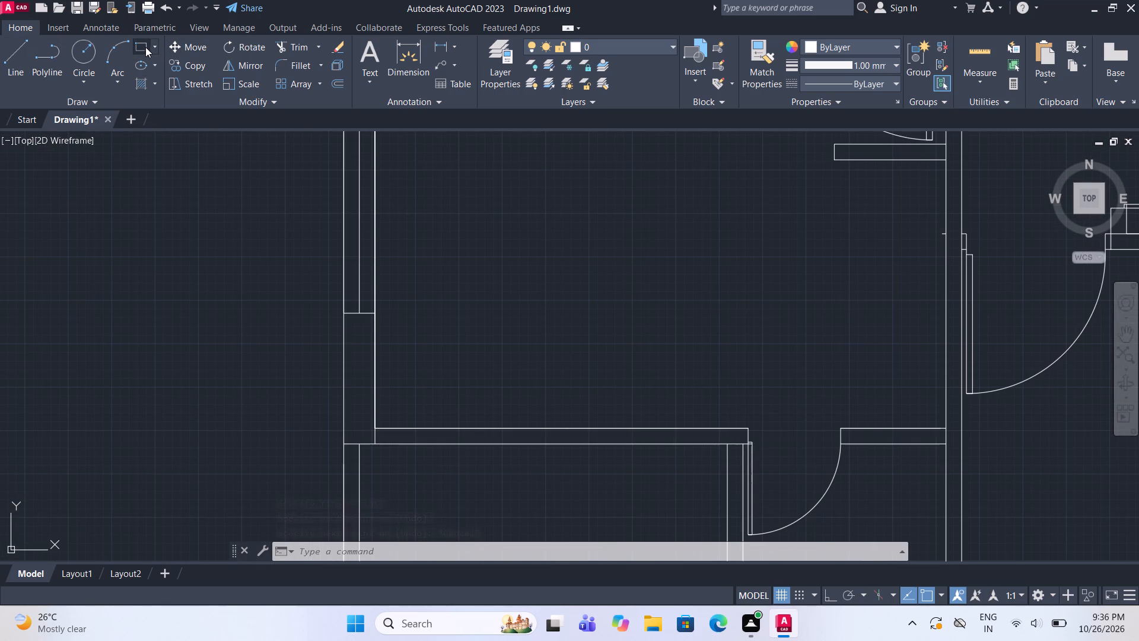
scroll(404, 159, "down", 1)
scroll(396, 339, "up", 1)
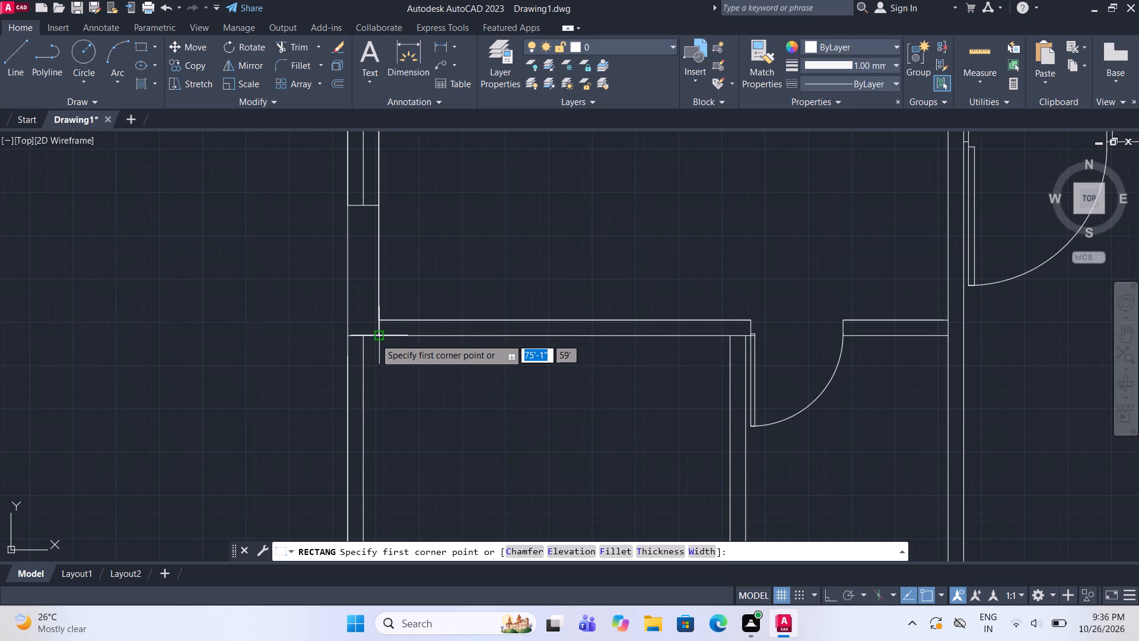
left_click(375, 338)
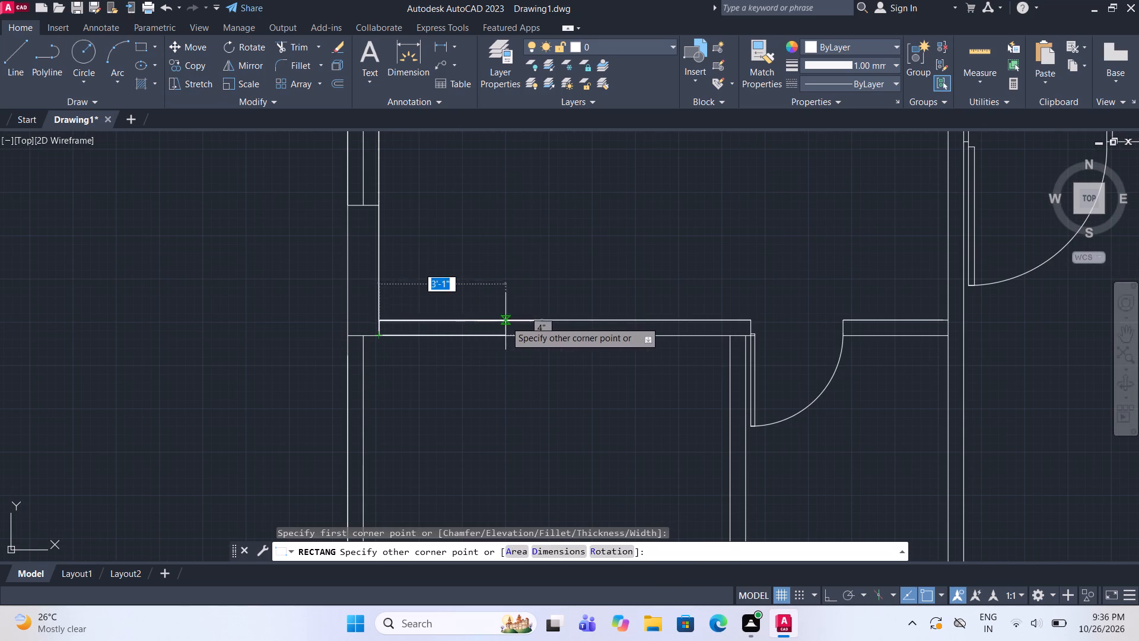
left_click(505, 321)
key("Escape")
left_click(292, 46)
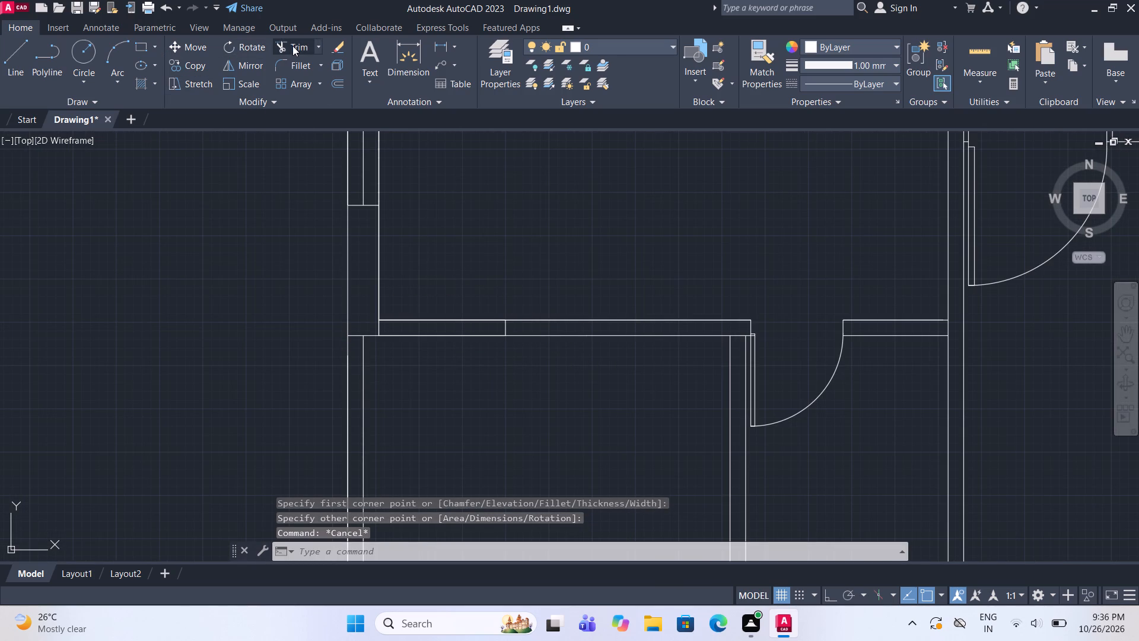
left_click_drag(429, 273, 429, 360)
key("Escape")
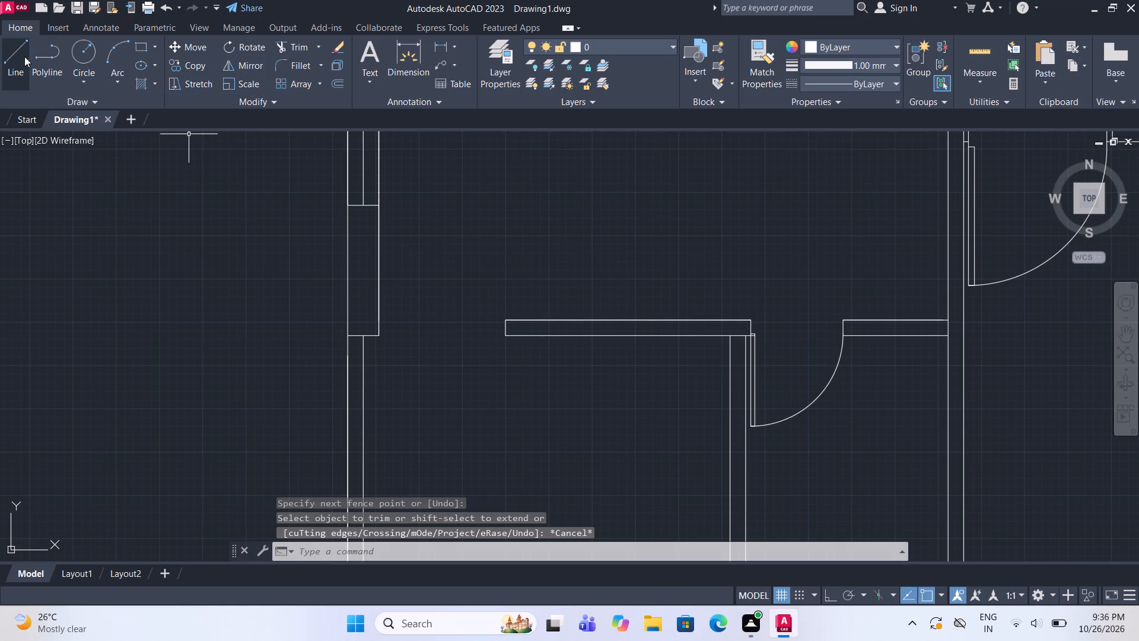
Draw a centre line about 3'-1" long across the new opening in the bottom-left room's top wall.
left_click(20, 53)
left_click(507, 328)
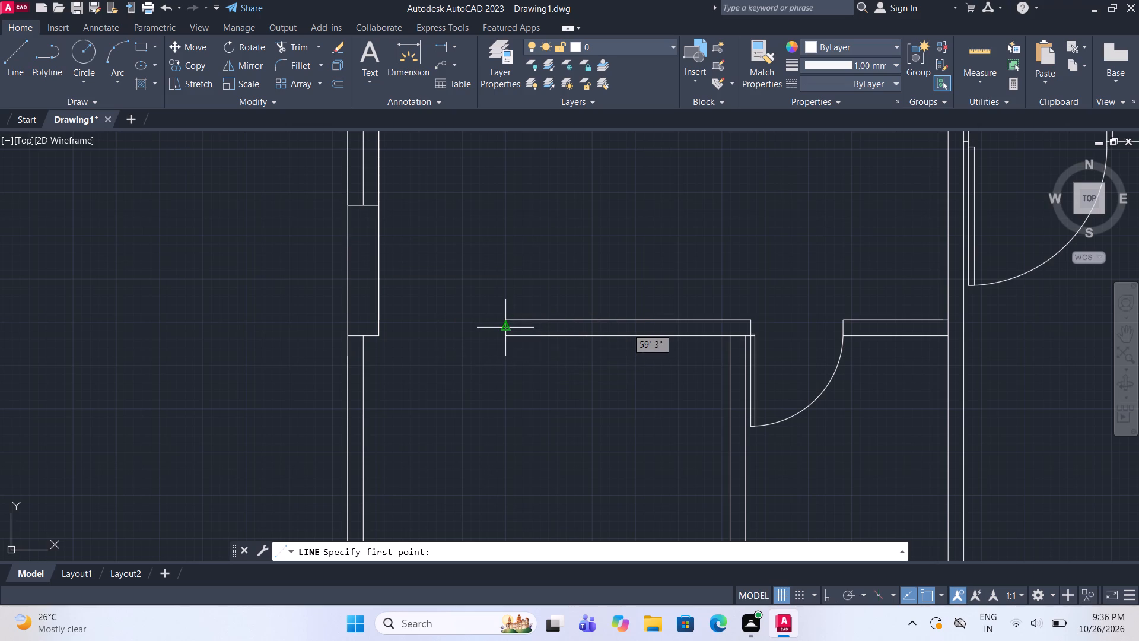
left_click(376, 329)
key("Escape")
Draw a window about 2'-4" long in the small upper-right room's inner vertical partition, as a rectangle across the wall with a centre line.
scroll(368, 306, "down", 3)
middle_click_drag(457, 354, 443, 291)
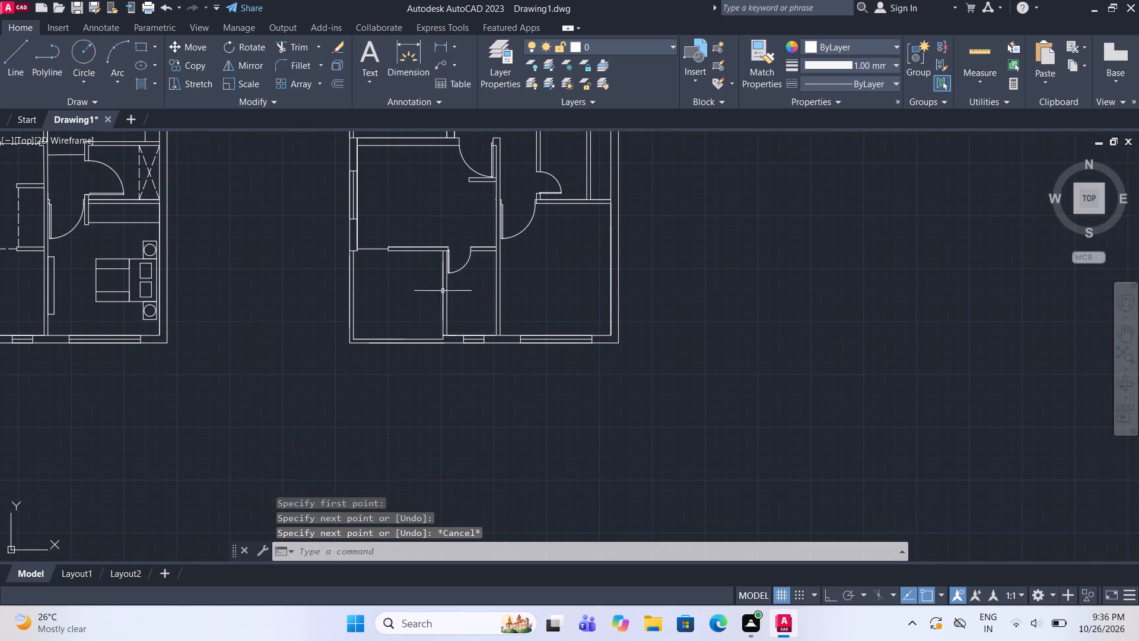
middle_click_drag(535, 326, 530, 337)
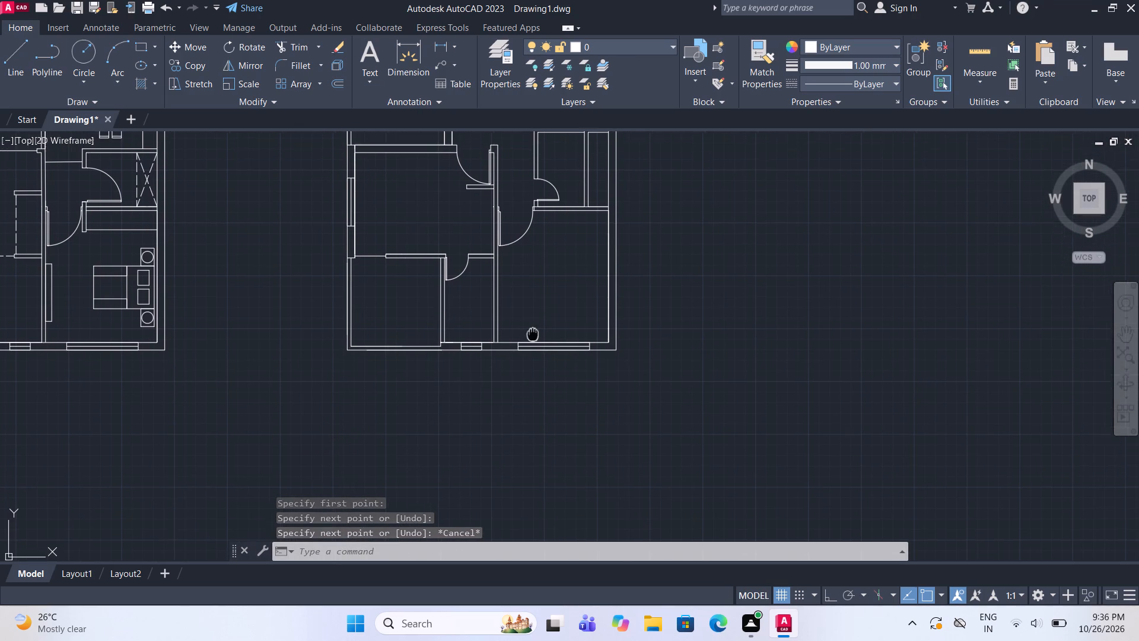
middle_click_drag(530, 337, 522, 424)
scroll(589, 244, "up", 2)
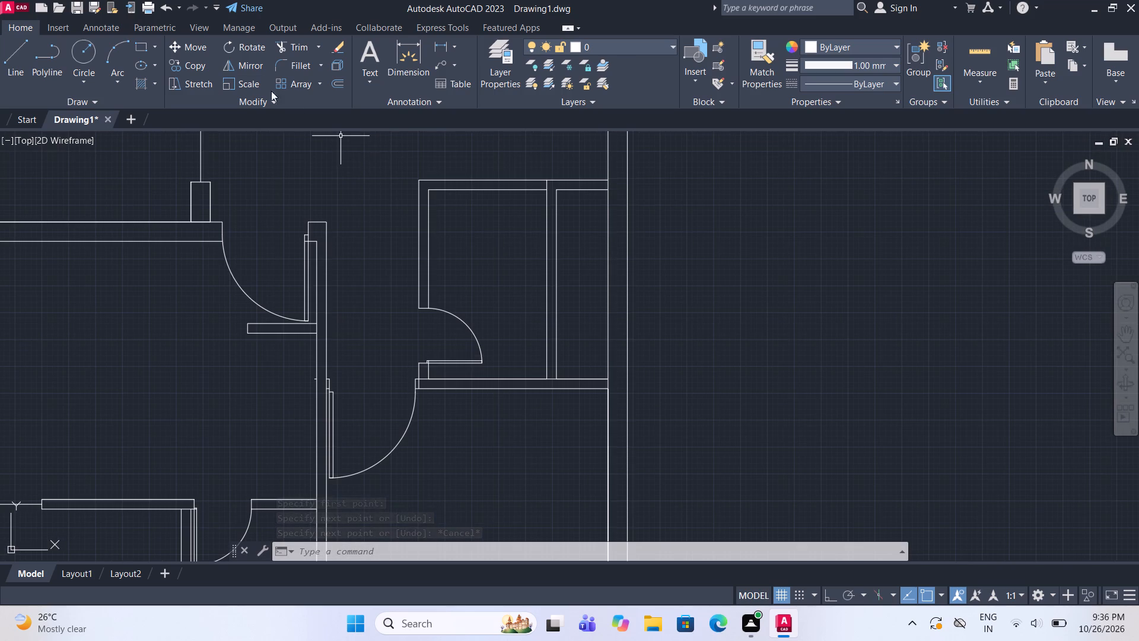
left_click(135, 41)
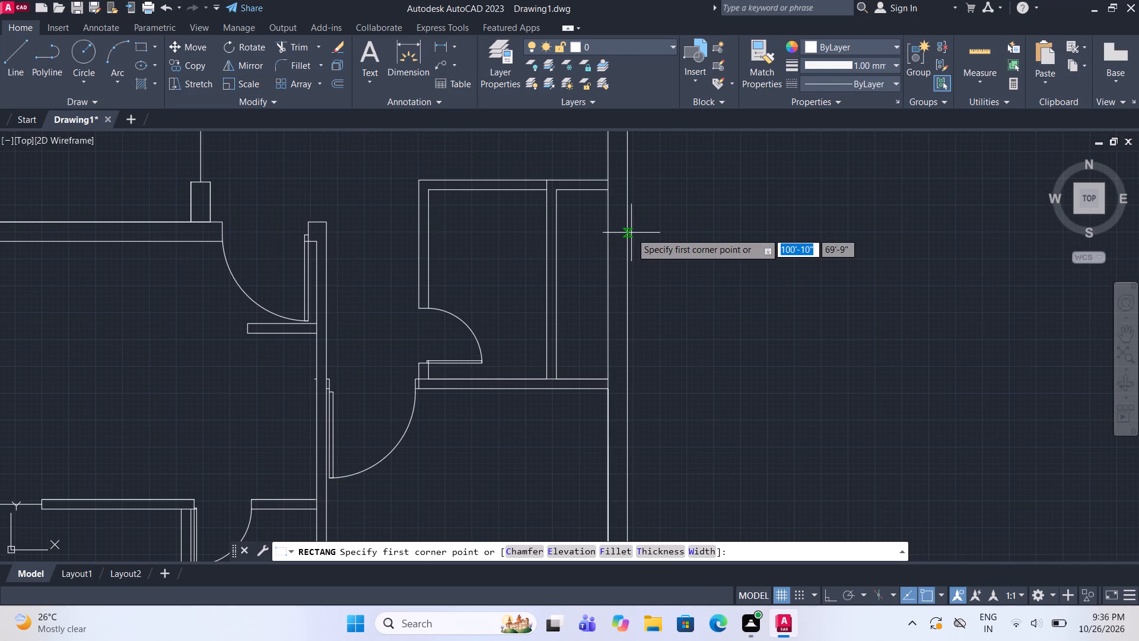
middle_click_drag(631, 233, 621, 253)
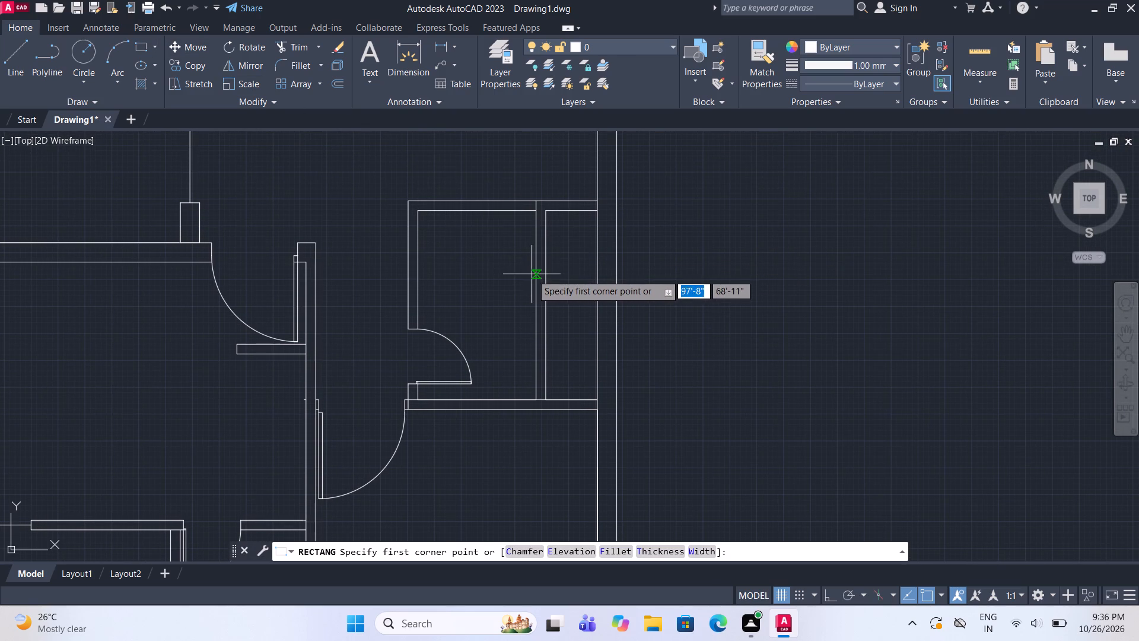
left_click(532, 274)
left_click(545, 335)
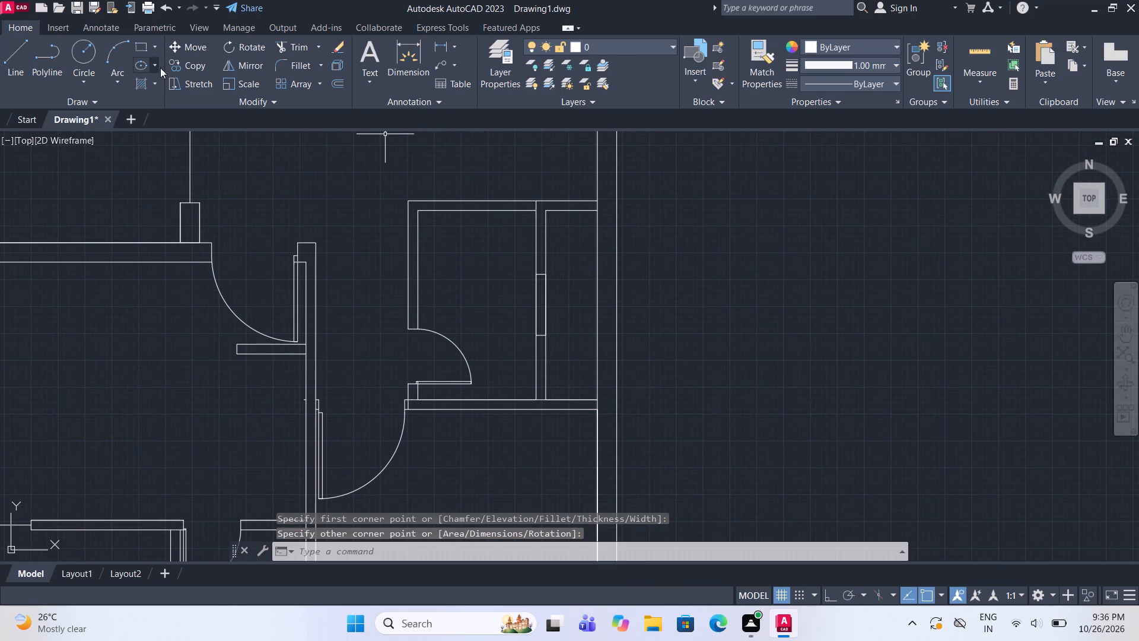
left_click(15, 52)
scroll(598, 312, "up", 1)
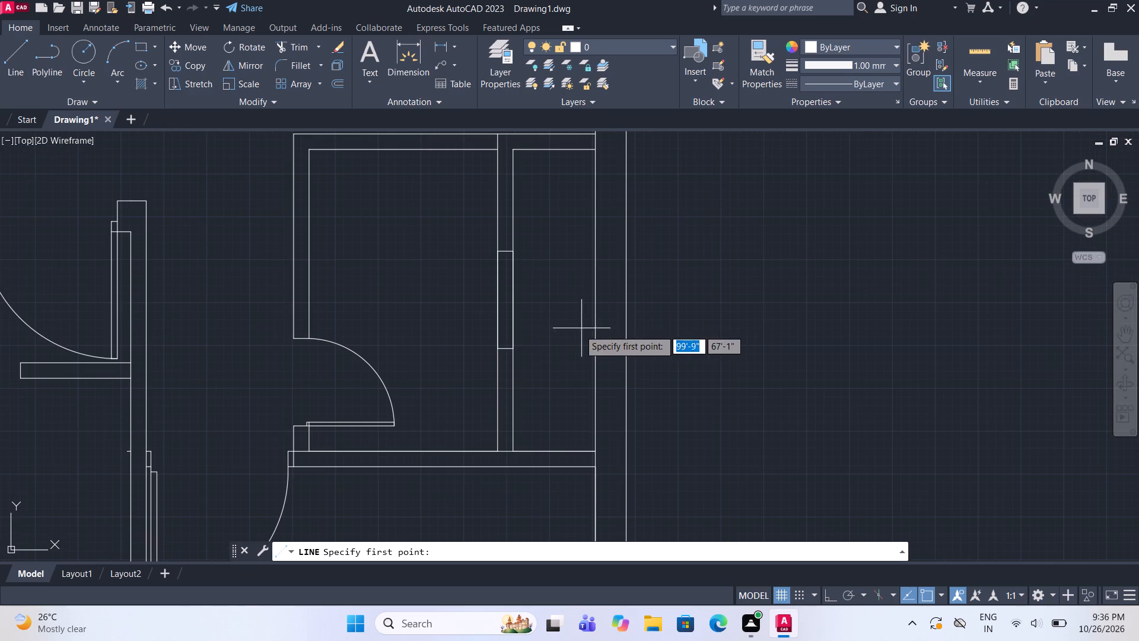
double_click(504, 347)
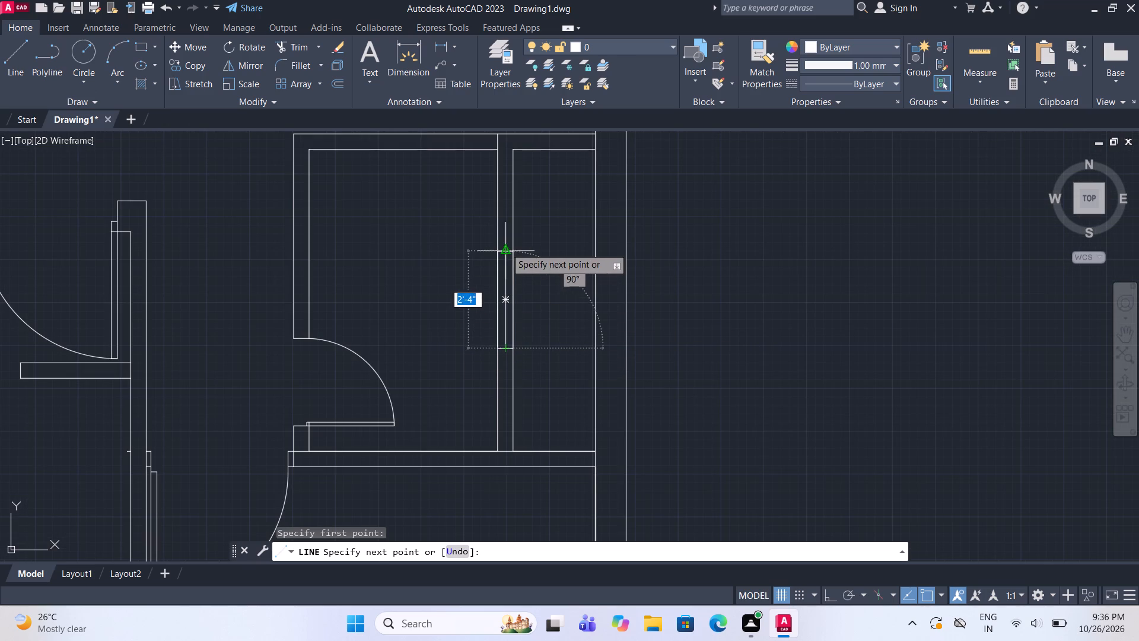
left_click(505, 247)
key("Escape")
Copy the L-shaped sofa from the furnished plan's living room to the empty space right of the second plan.
scroll(498, 265, "down", 4)
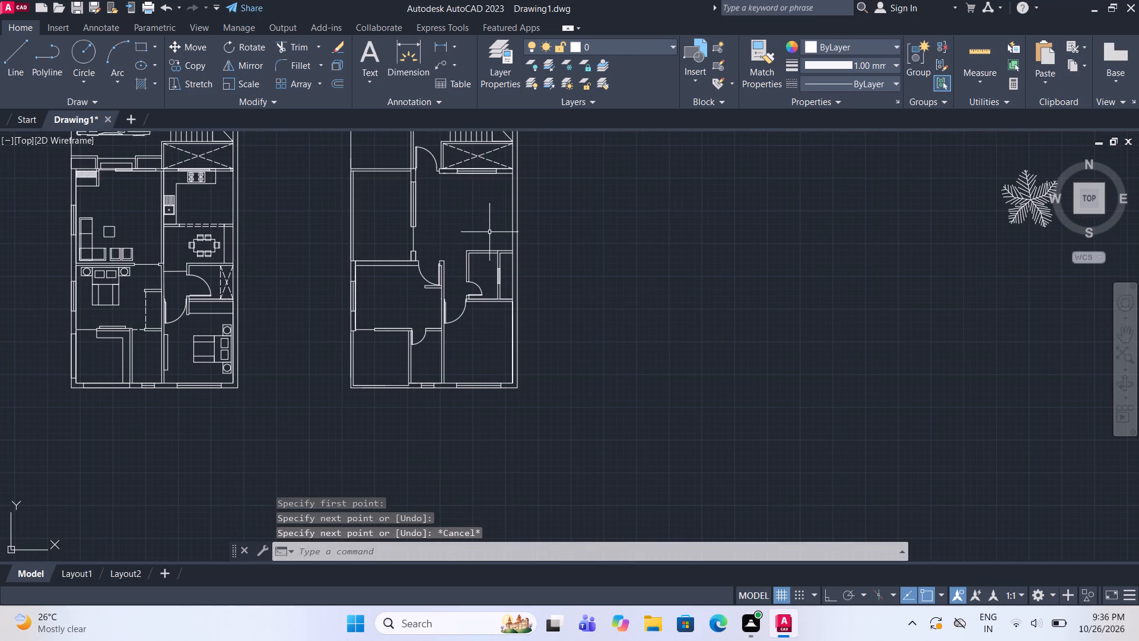
middle_click_drag(489, 231, 527, 269)
scroll(558, 270, "down", 2)
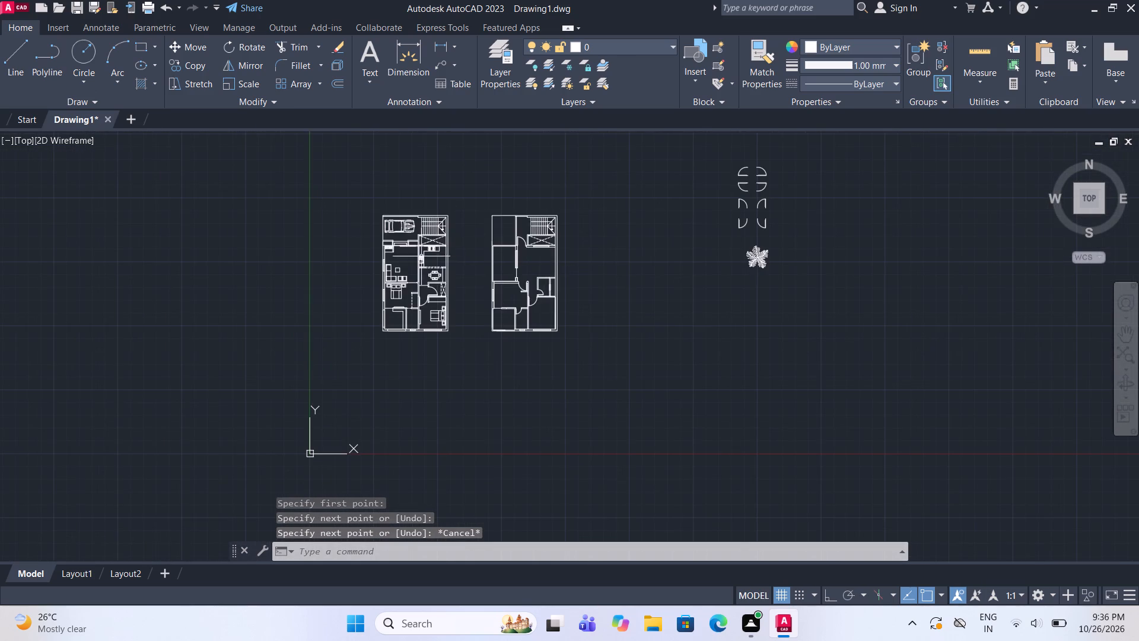
scroll(411, 268, "up", 3)
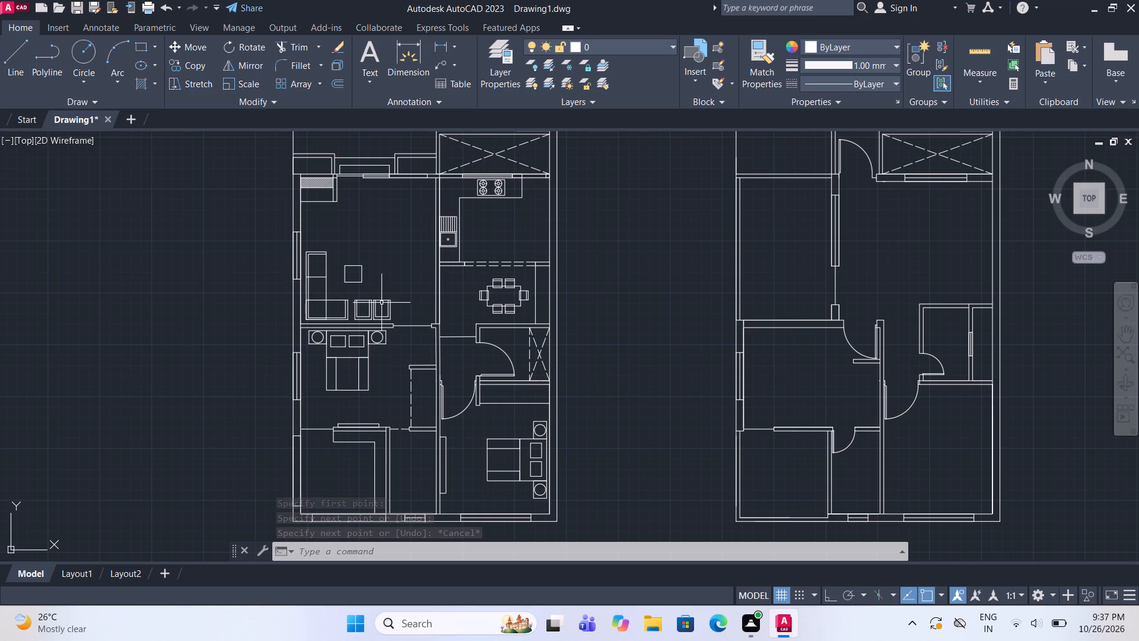
middle_click_drag(443, 281, 516, 295)
scroll(394, 334, "up", 2)
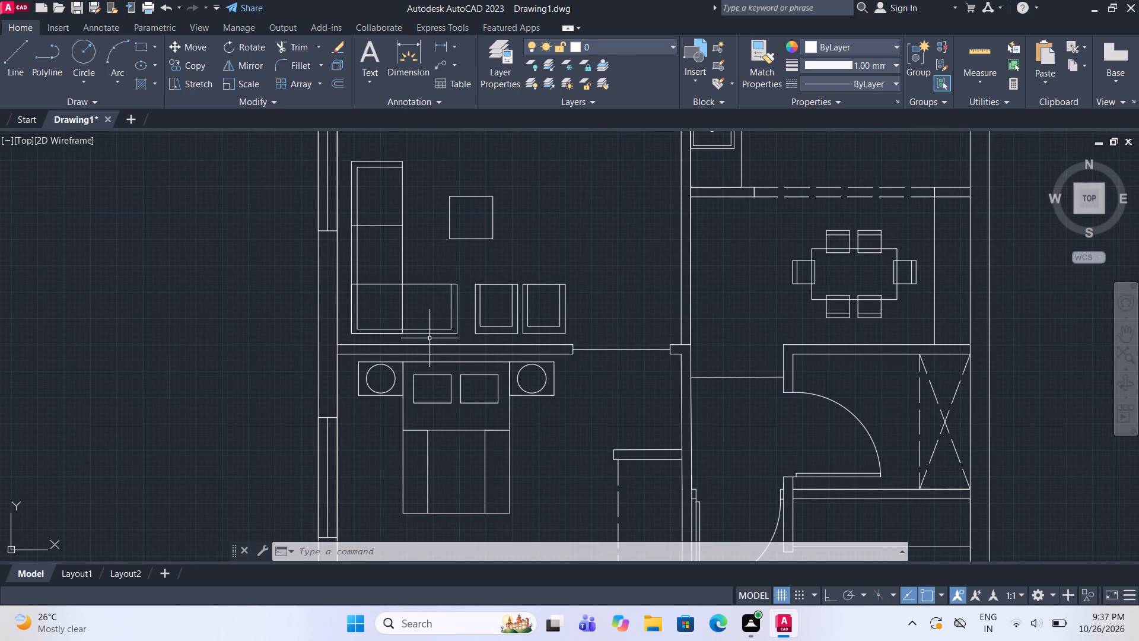
left_click(425, 339)
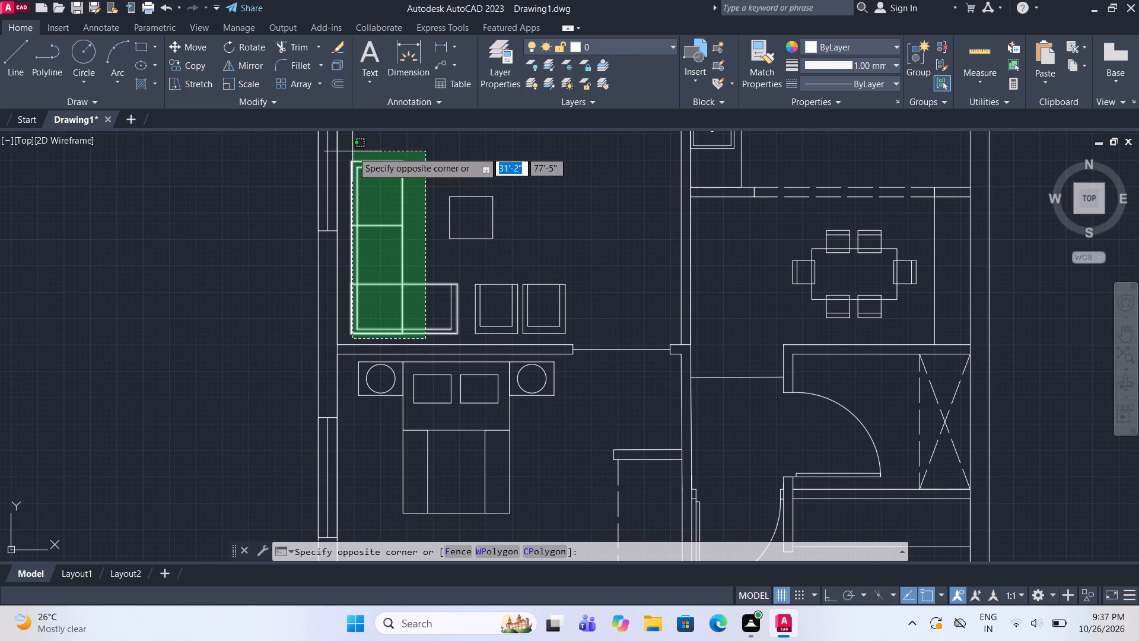
double_click(352, 151)
scroll(454, 315, "up", 1)
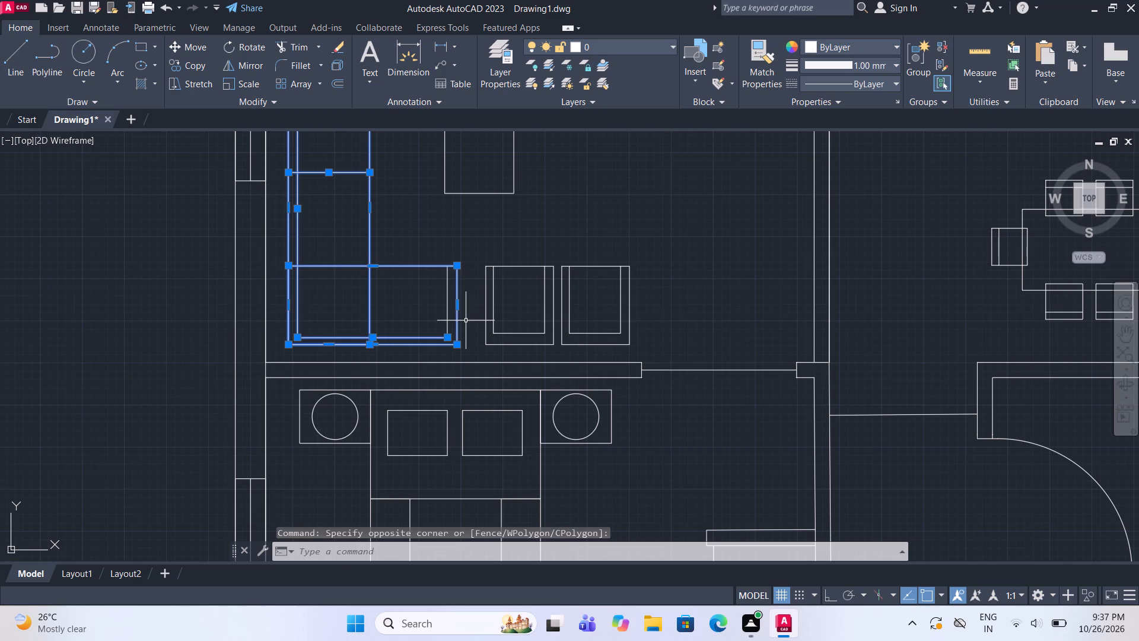
left_click(469, 322)
left_click(424, 258)
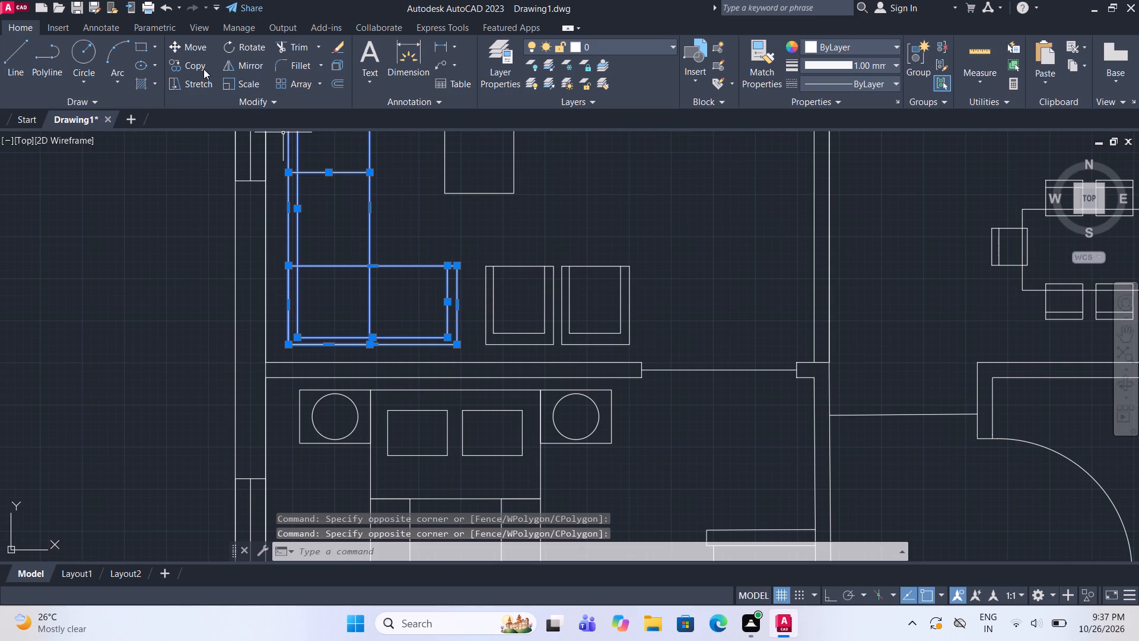
left_click(202, 65)
left_click_drag(342, 236, 339, 253)
scroll(263, 313, "down", 4)
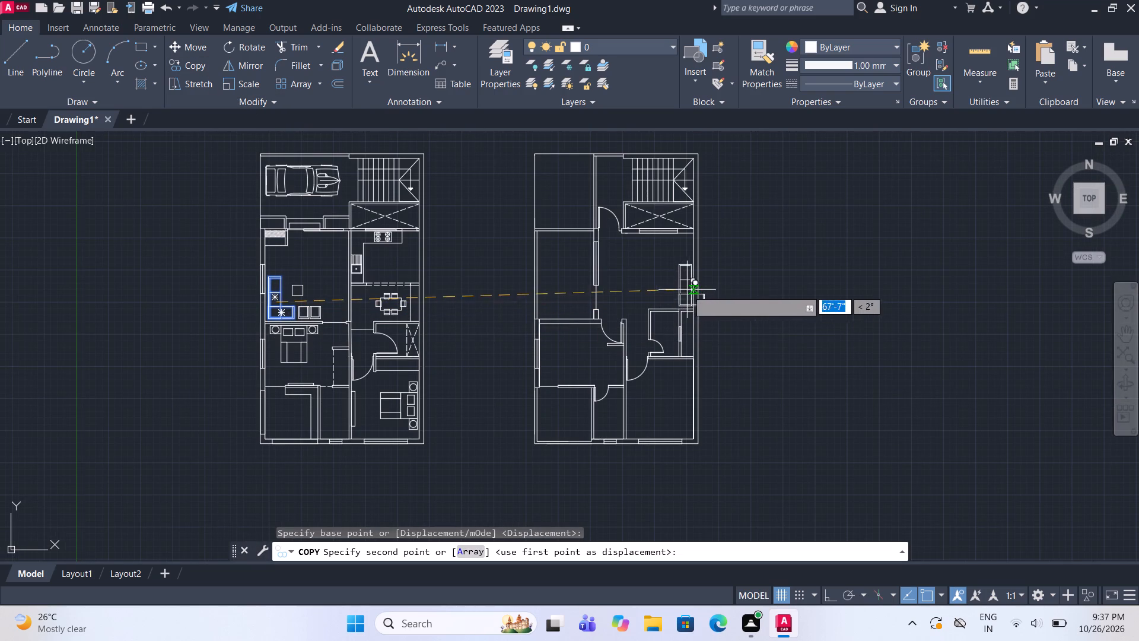
middle_click_drag(687, 289, 529, 307)
left_click(616, 279)
scroll(628, 283, "up", 2)
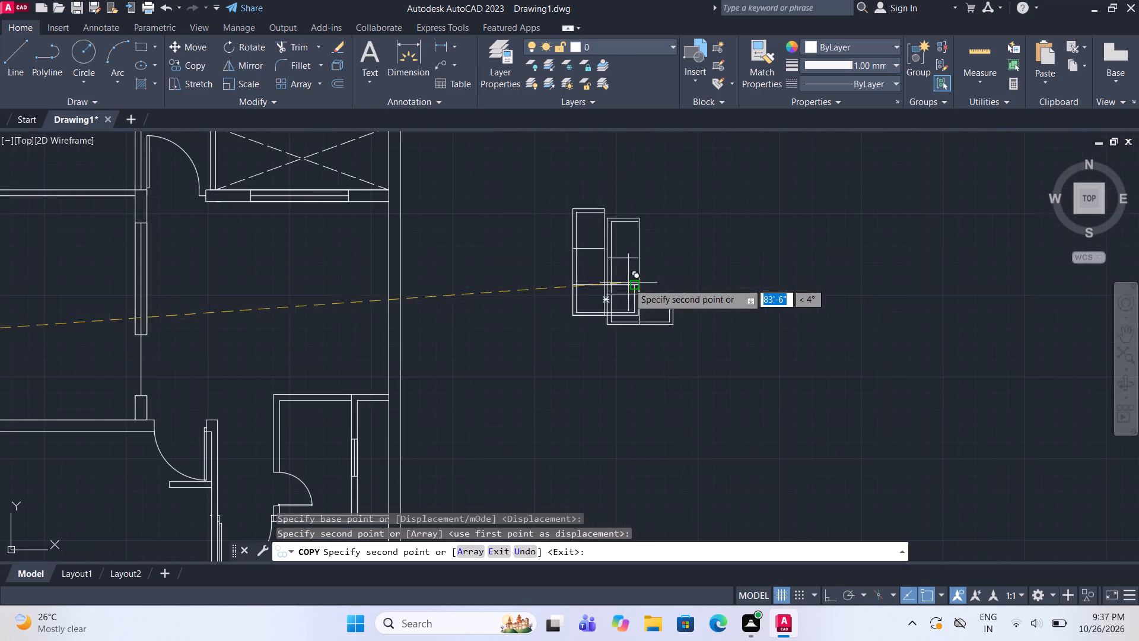
key("Escape")
Mirror the copied sofa about a vertical line with Ortho on and erase the source.
left_click(677, 352)
left_click(529, 158)
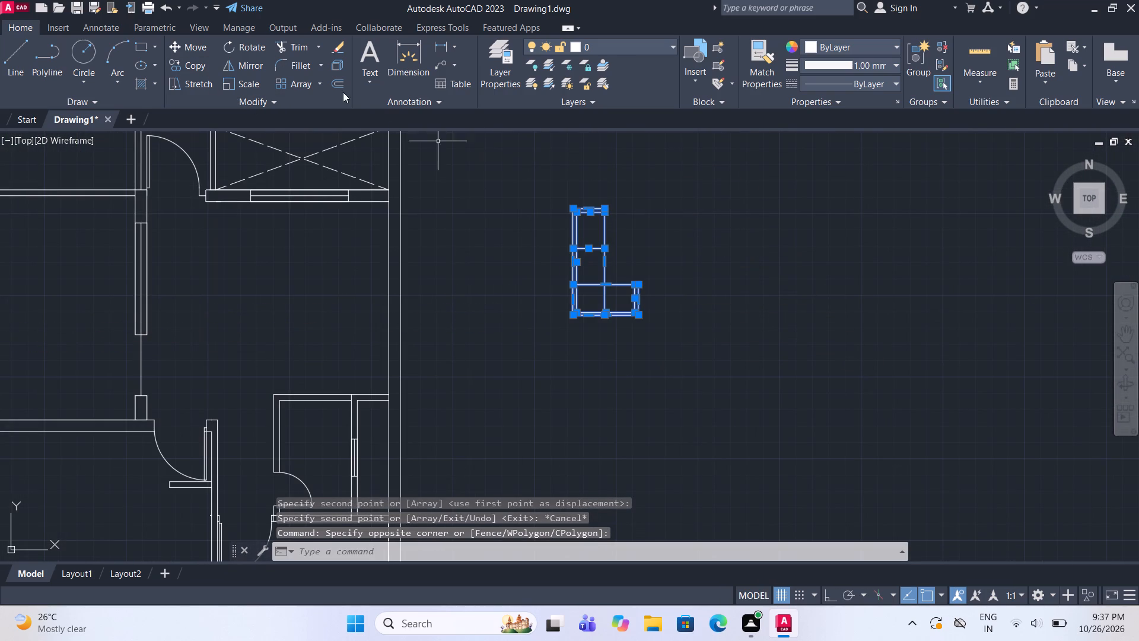
left_click(250, 65)
key("F8")
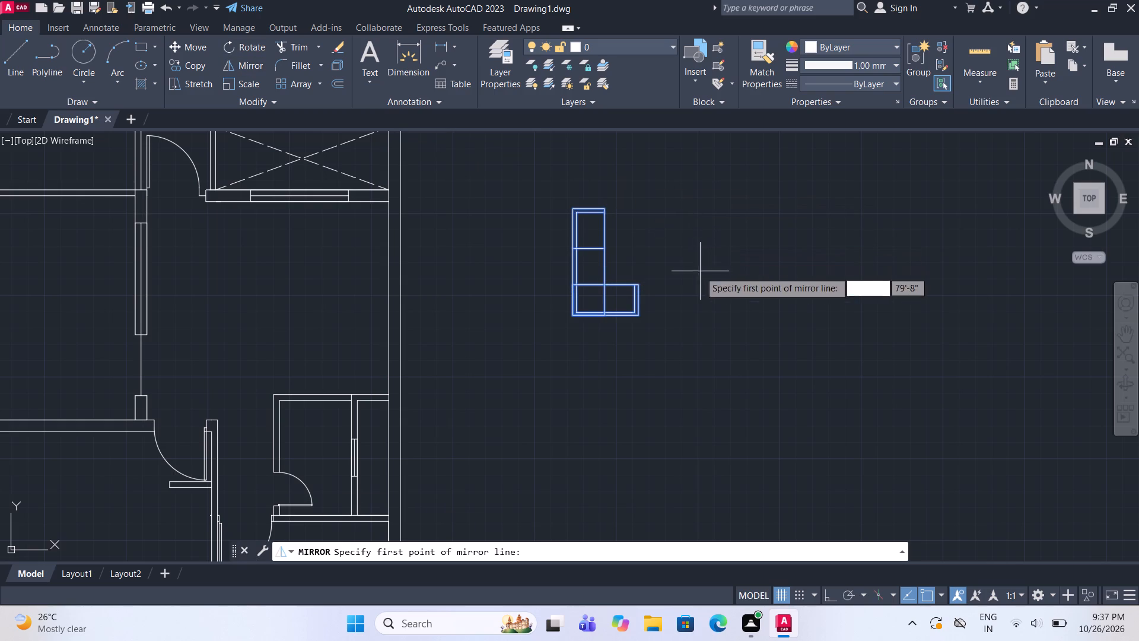
left_click(699, 271)
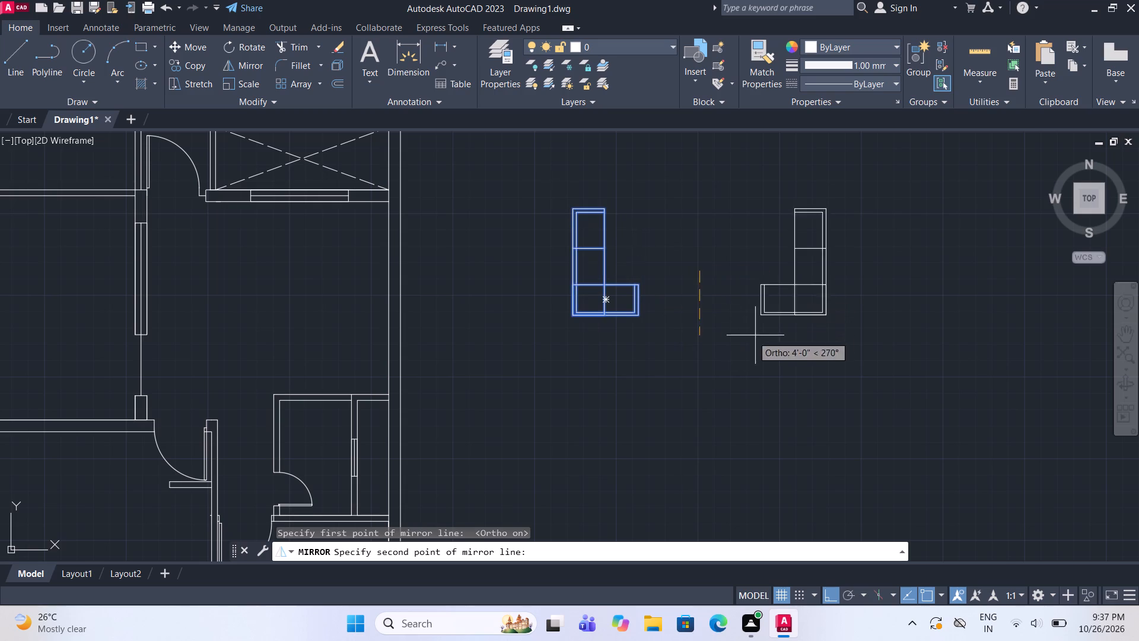
left_click(761, 334)
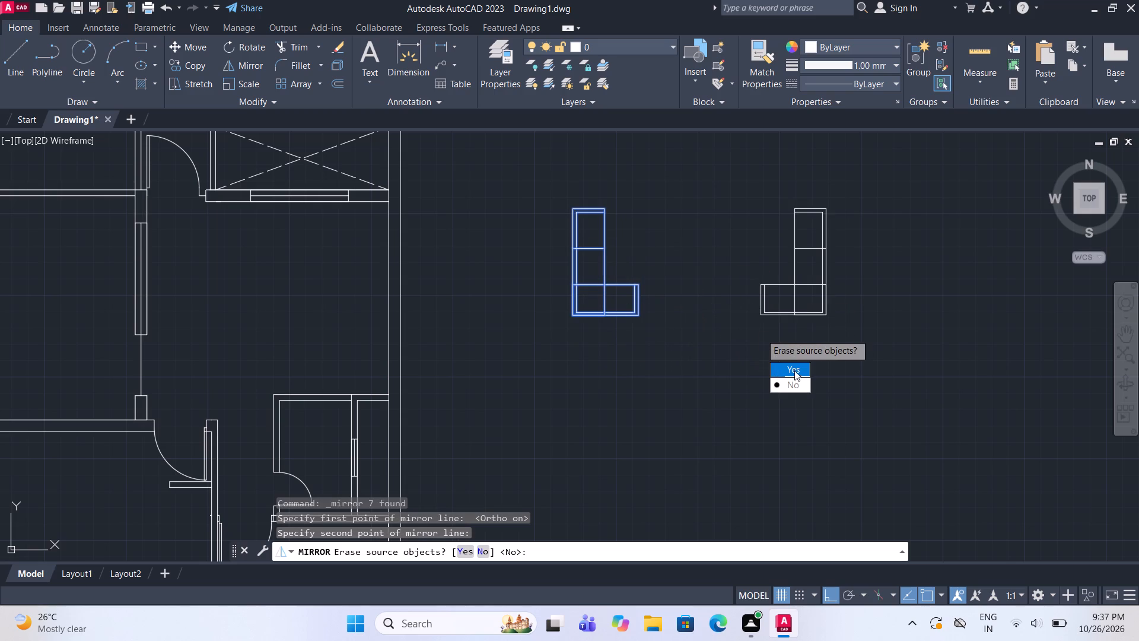
left_click_drag(796, 370, 761, 333)
Mirror the sofa about a horizontal line above it and erase the source.
left_click(860, 331)
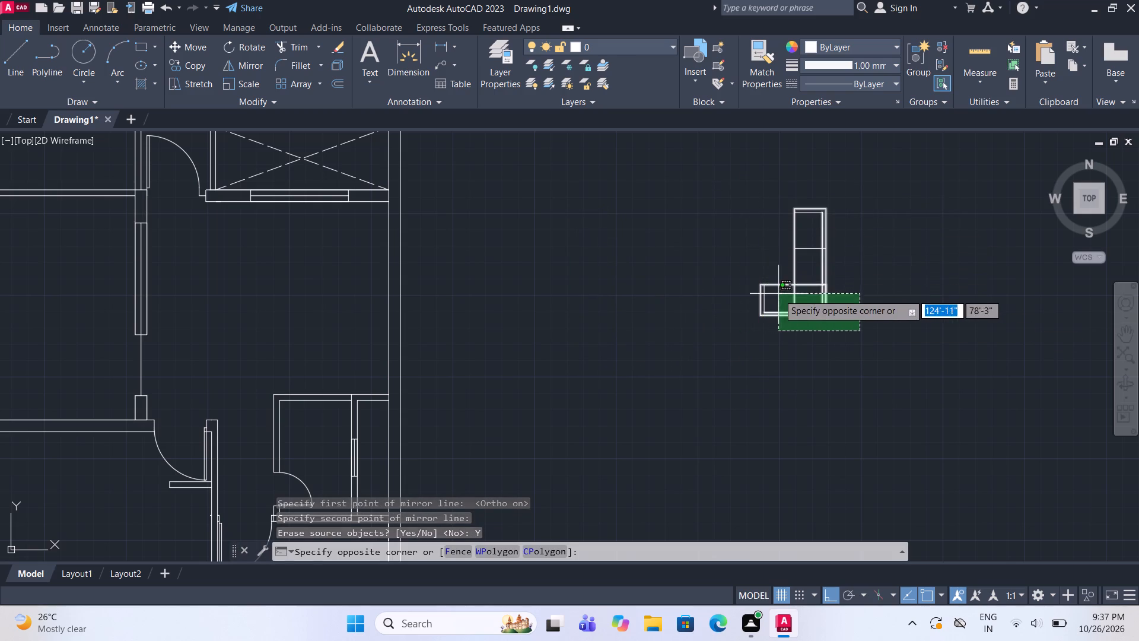
left_click(739, 178)
scroll(720, 305, "down", 2)
scroll(775, 243, "up", 1)
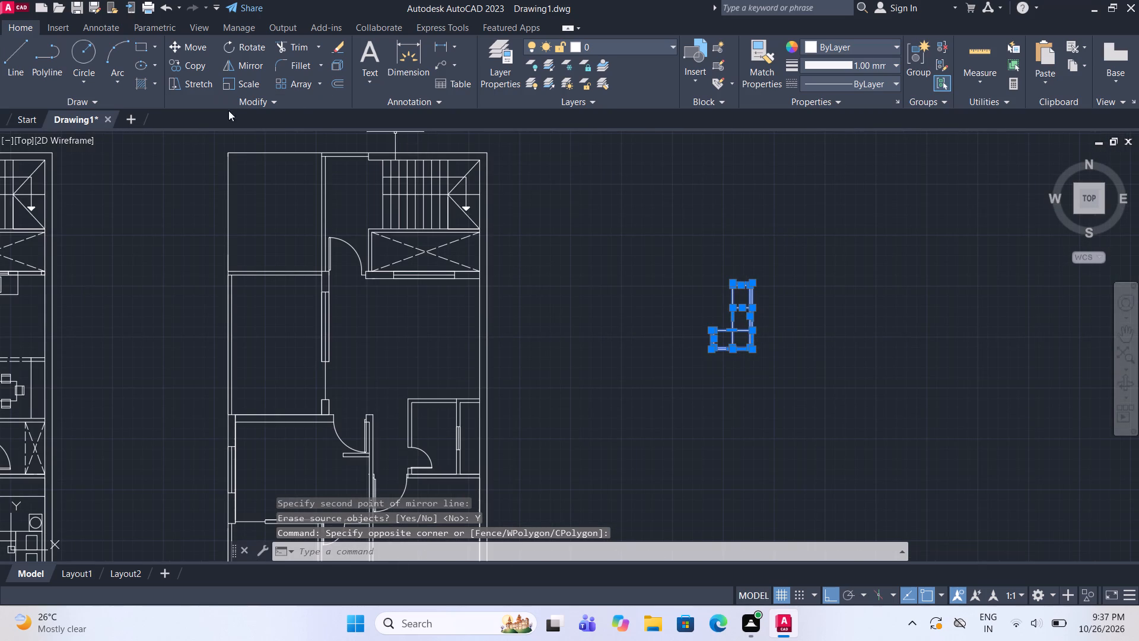
left_click(243, 58)
left_click(733, 256)
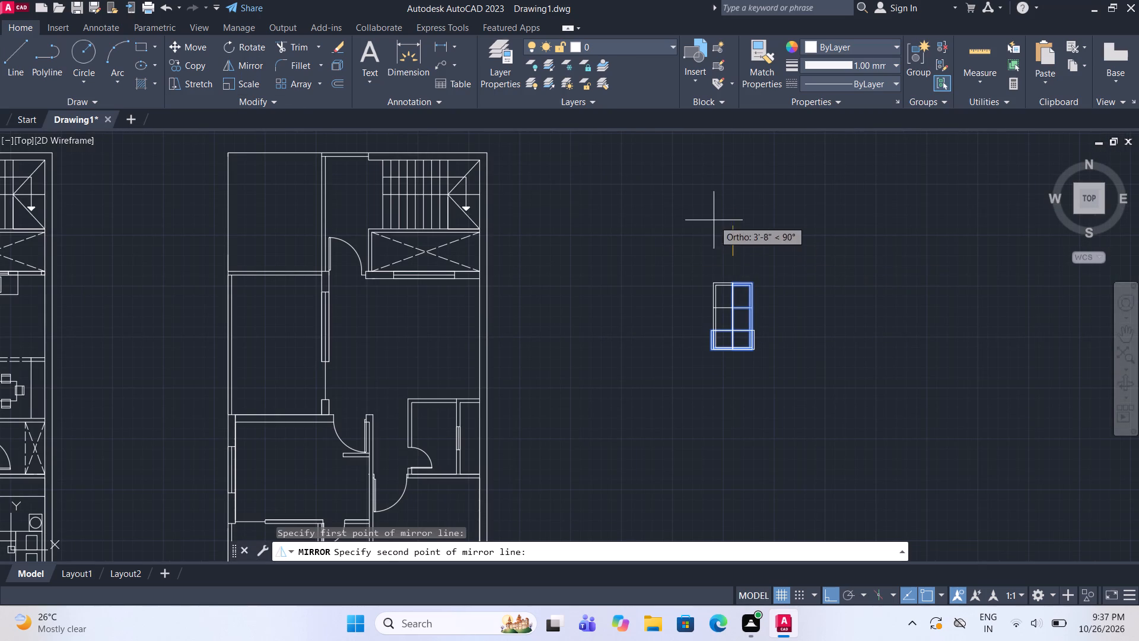
left_click(798, 265)
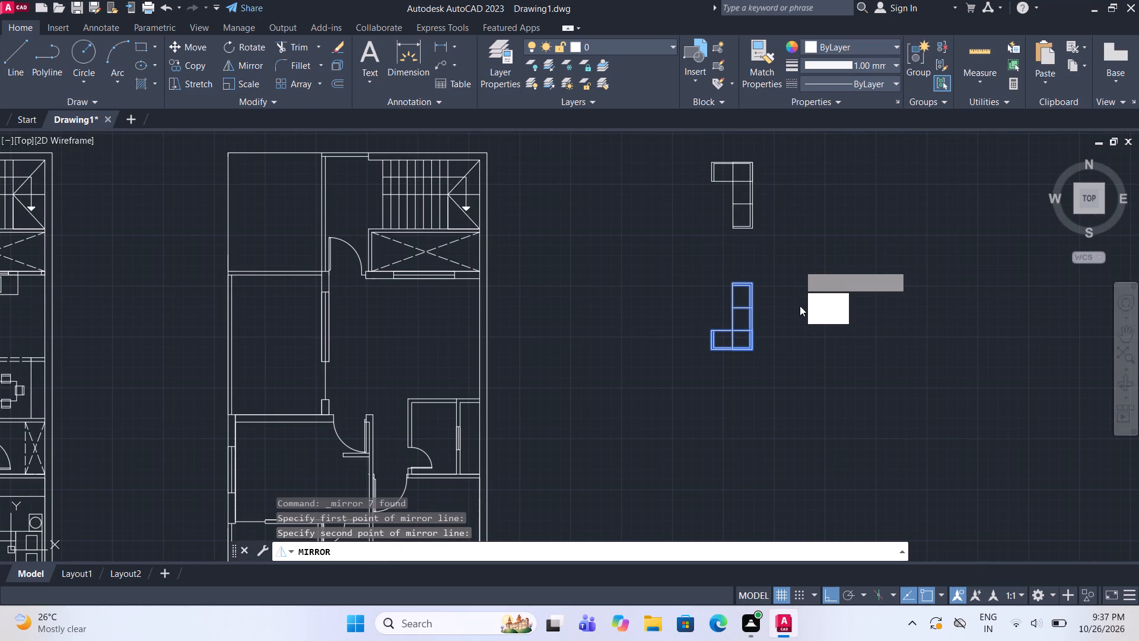
left_click_drag(829, 296, 798, 265)
Move the mirrored sofa by its outer corner into the second plan's living area, just below the crossed shaft's window near the right outer wall.
left_click(770, 239)
left_click(683, 142)
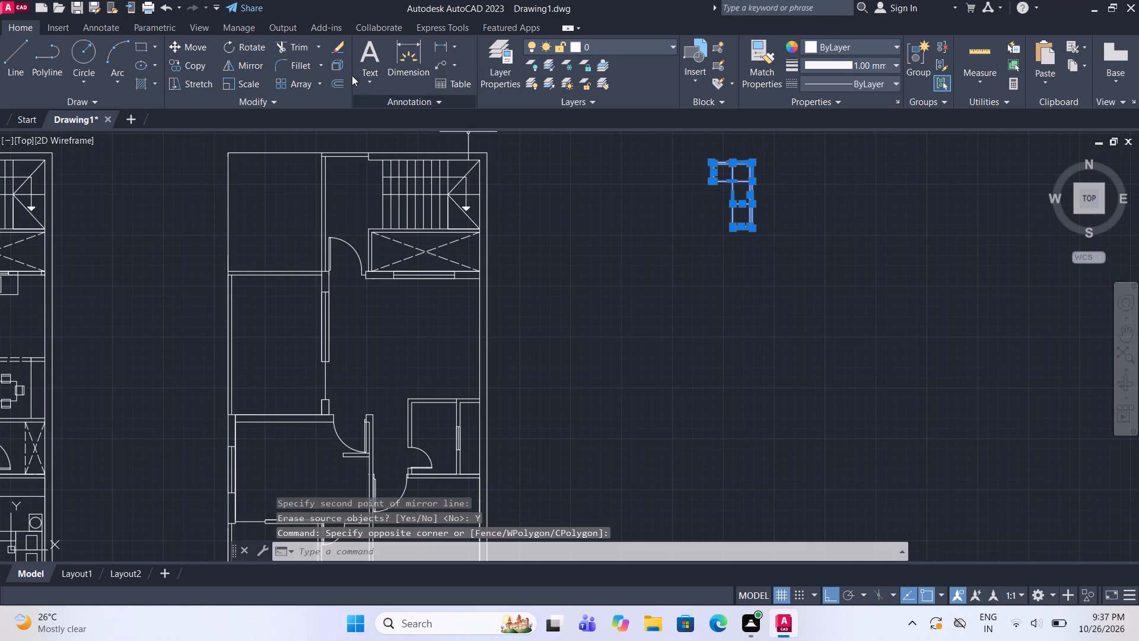
left_click(194, 45)
left_click(752, 164)
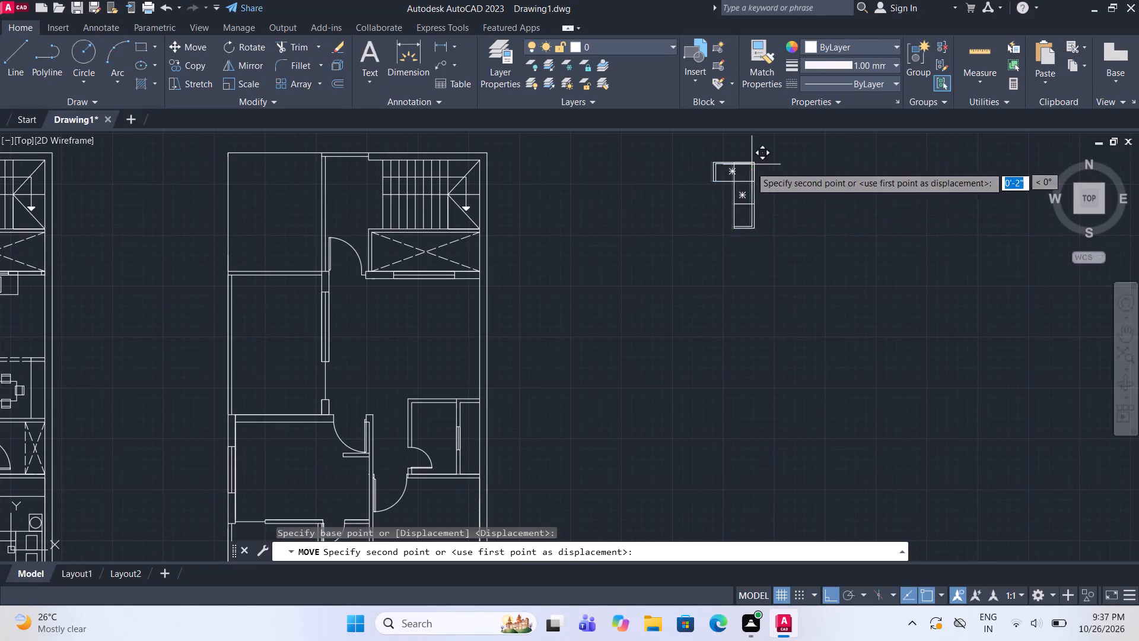
key("F9")
key("F9")
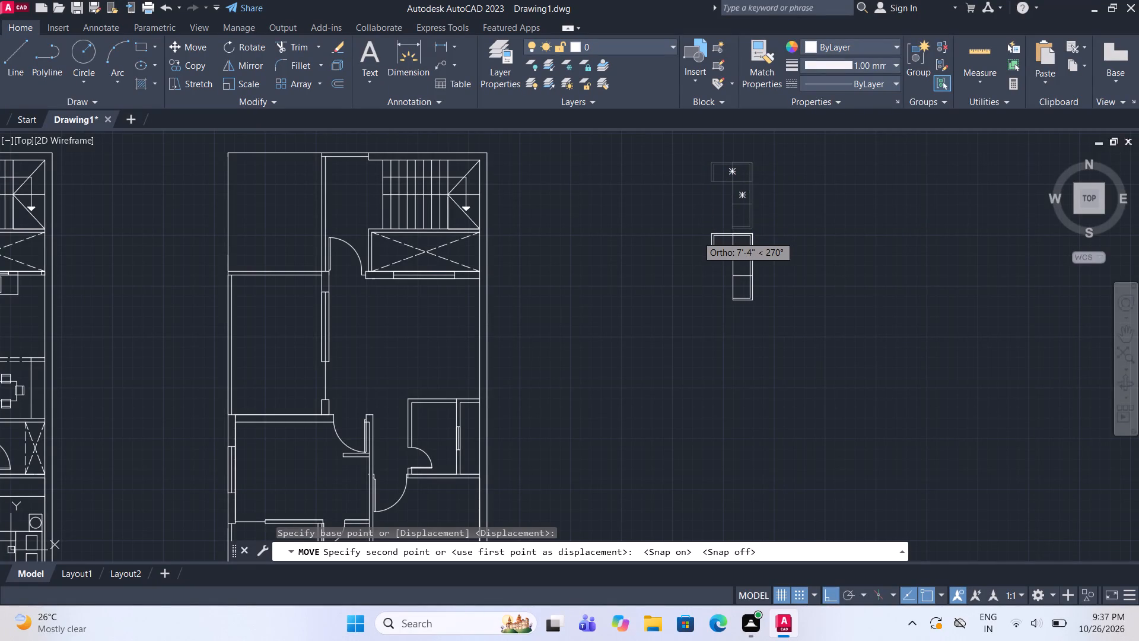
key("F8")
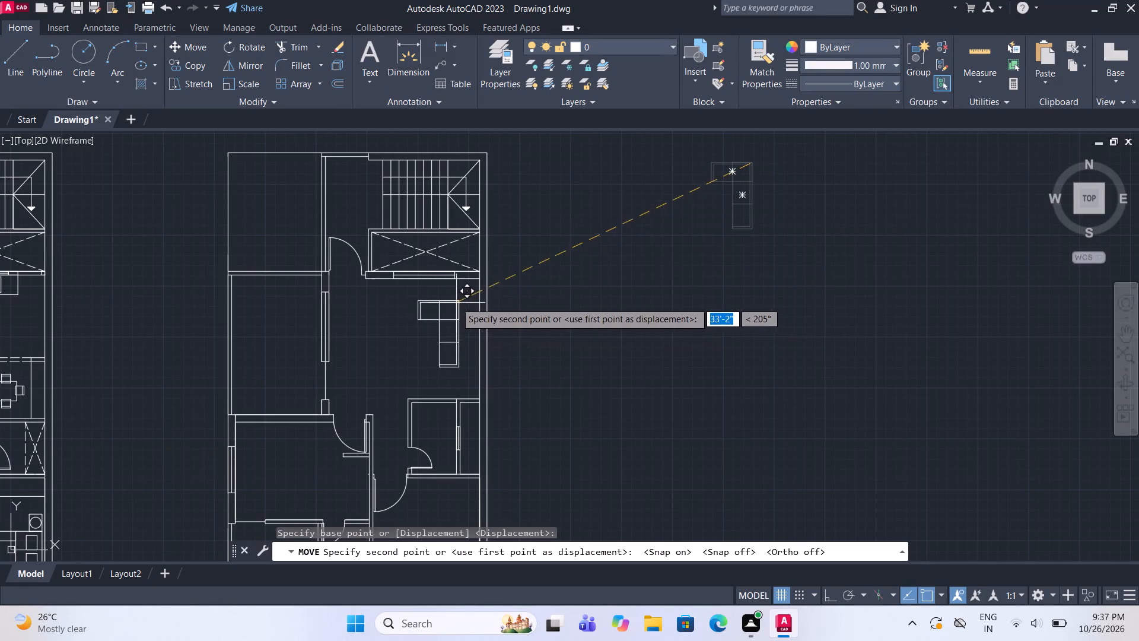
scroll(451, 296, "up", 2)
left_click(498, 265)
scroll(507, 267, "up", 1)
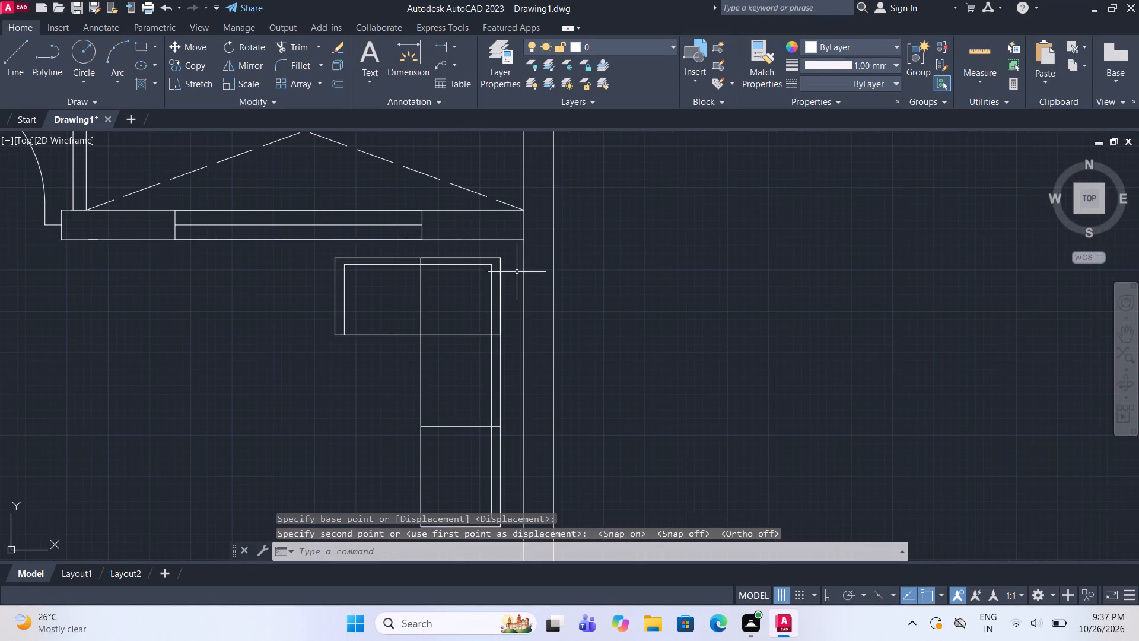
key("Escape")
Draw a small upright rectangular coffee table inside the L of the sofa.
scroll(559, 271, "down", 2)
scroll(534, 287, "up", 2)
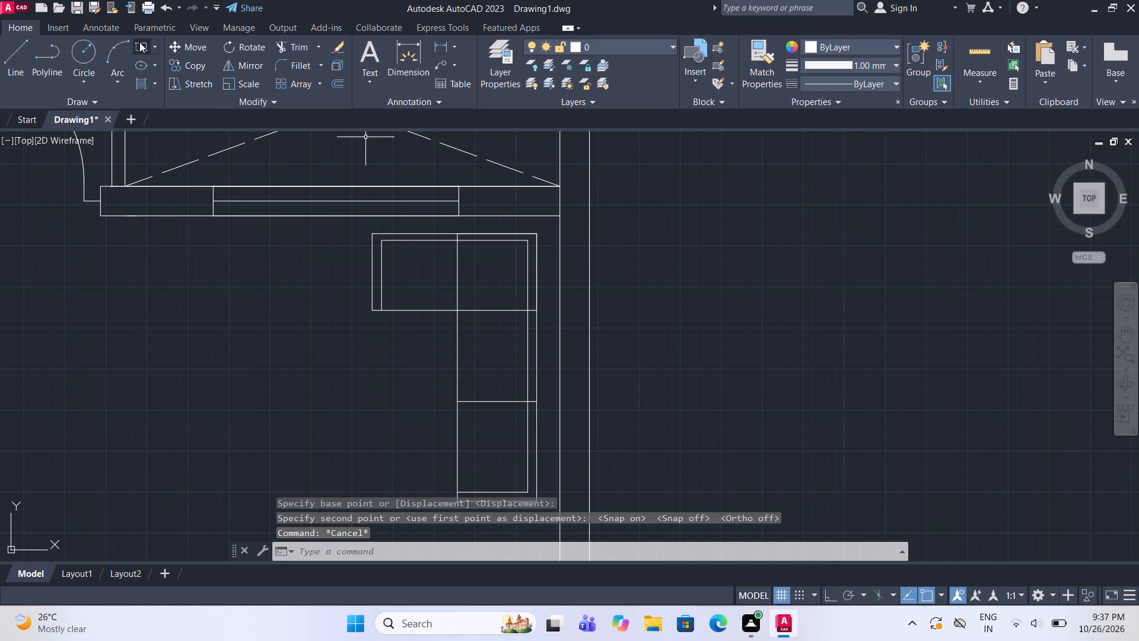
left_click(139, 42)
left_click(421, 367)
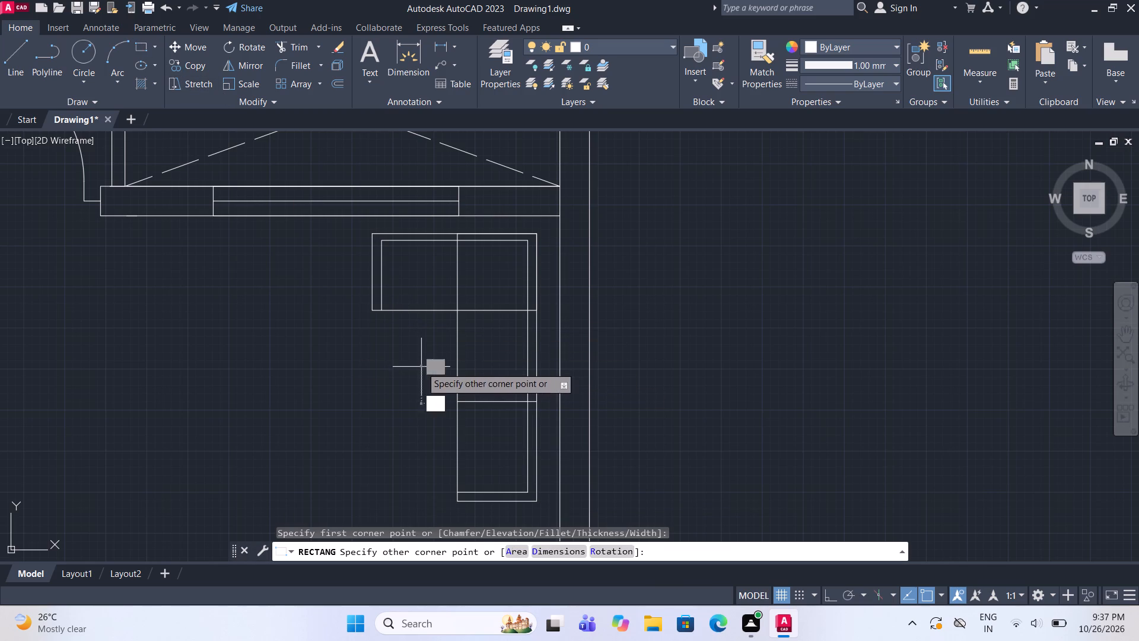
left_click(371, 443)
key("Escape")
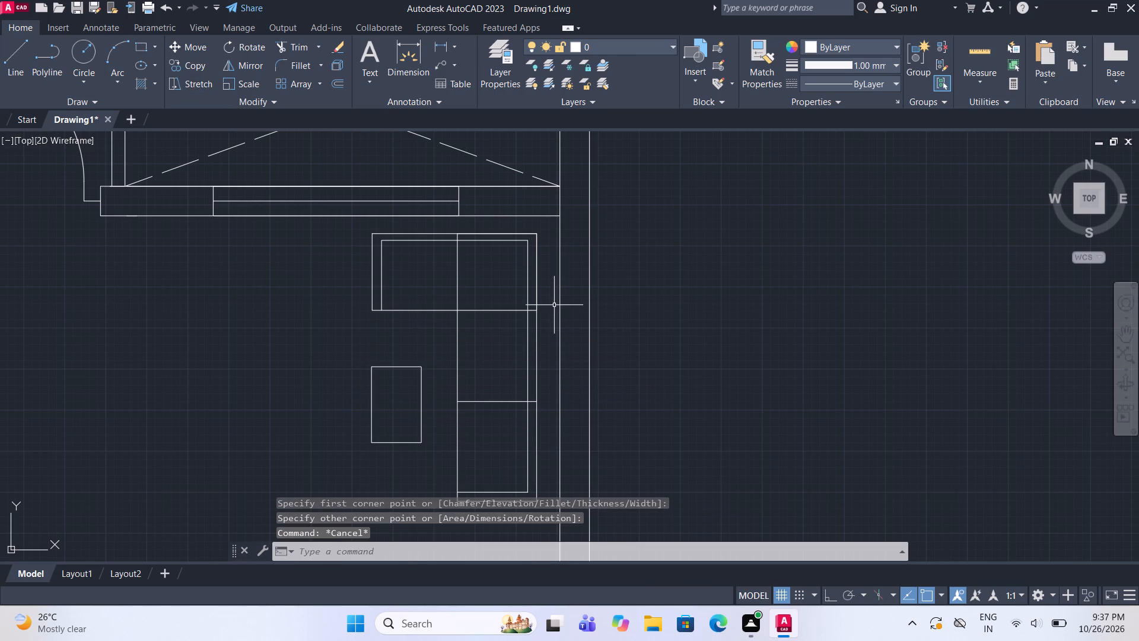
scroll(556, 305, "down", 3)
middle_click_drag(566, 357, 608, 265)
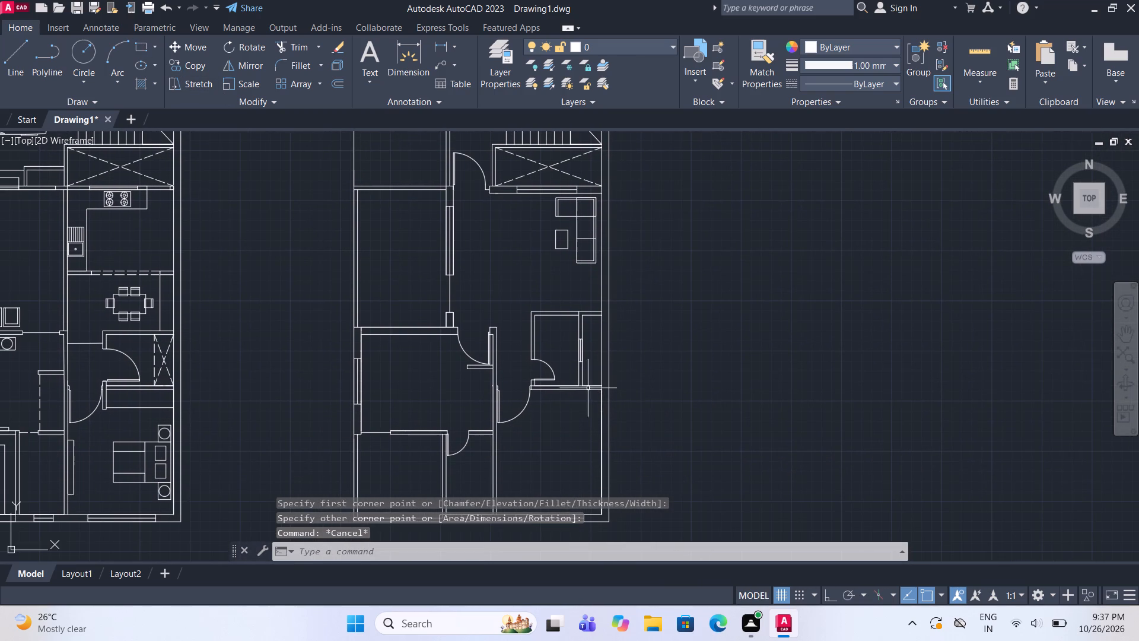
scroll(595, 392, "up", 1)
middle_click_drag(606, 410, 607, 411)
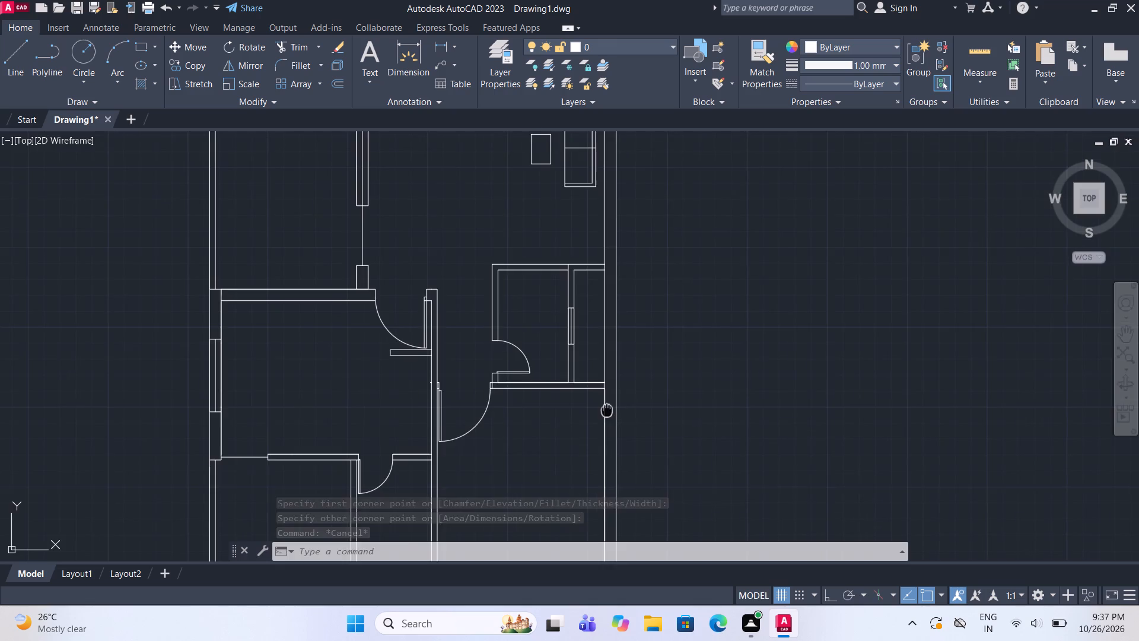
Copy the bed with two nightstands from the first plan's lower-right bedroom into the matching bedroom of the second plan, headboard near the outer wall.
middle_click_drag(607, 411, 669, 359)
scroll(669, 360, "down", 2)
scroll(393, 418, "up", 2)
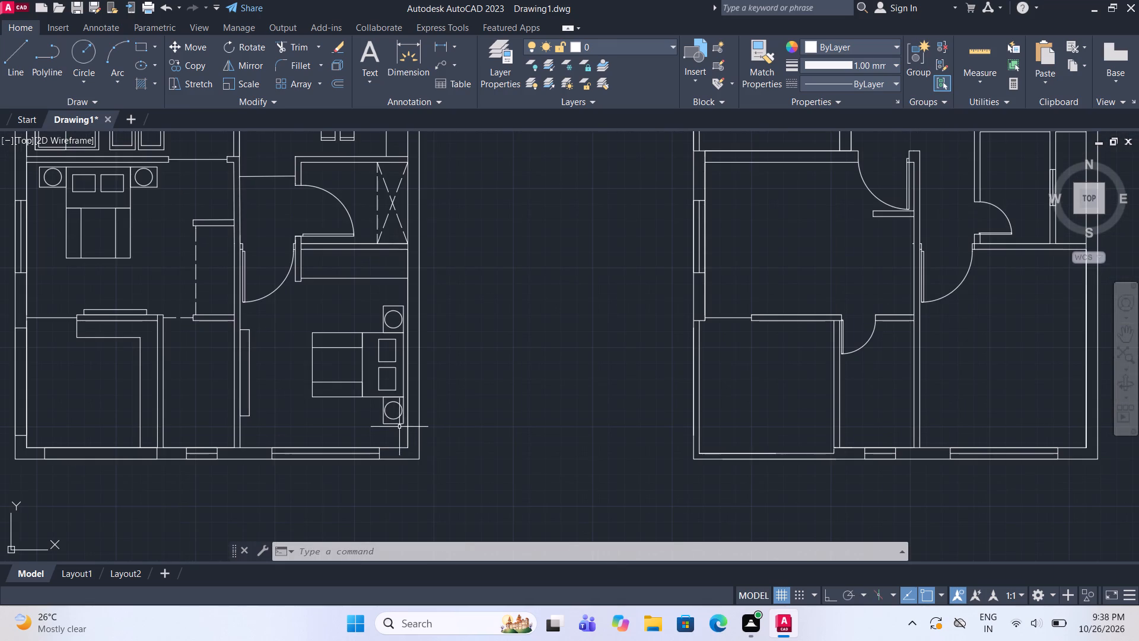
left_click(400, 430)
left_click(299, 309)
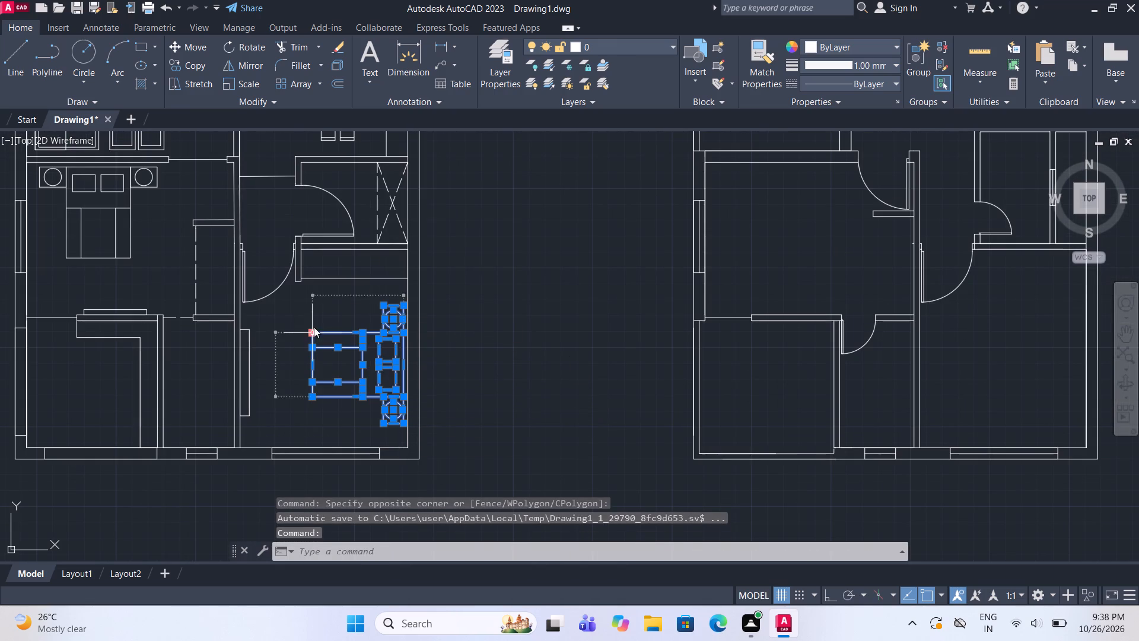
left_click(190, 68)
scroll(383, 366, "up", 2)
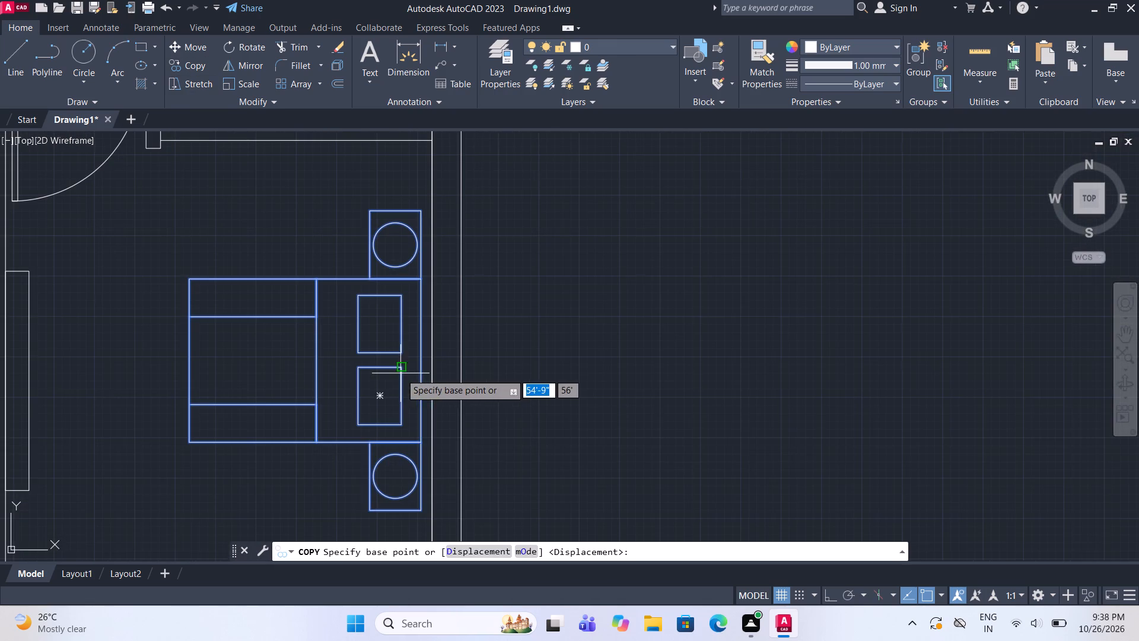
left_click(423, 361)
scroll(358, 379, "down", 4)
scroll(625, 373, "up", 4)
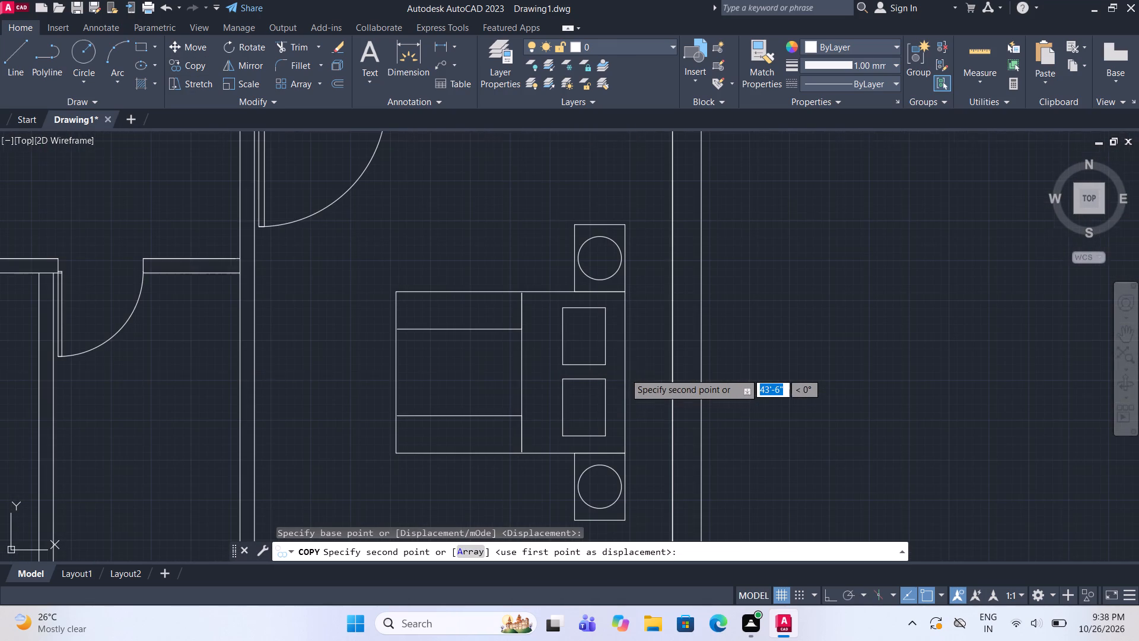
middle_click_drag(625, 373, 591, 373)
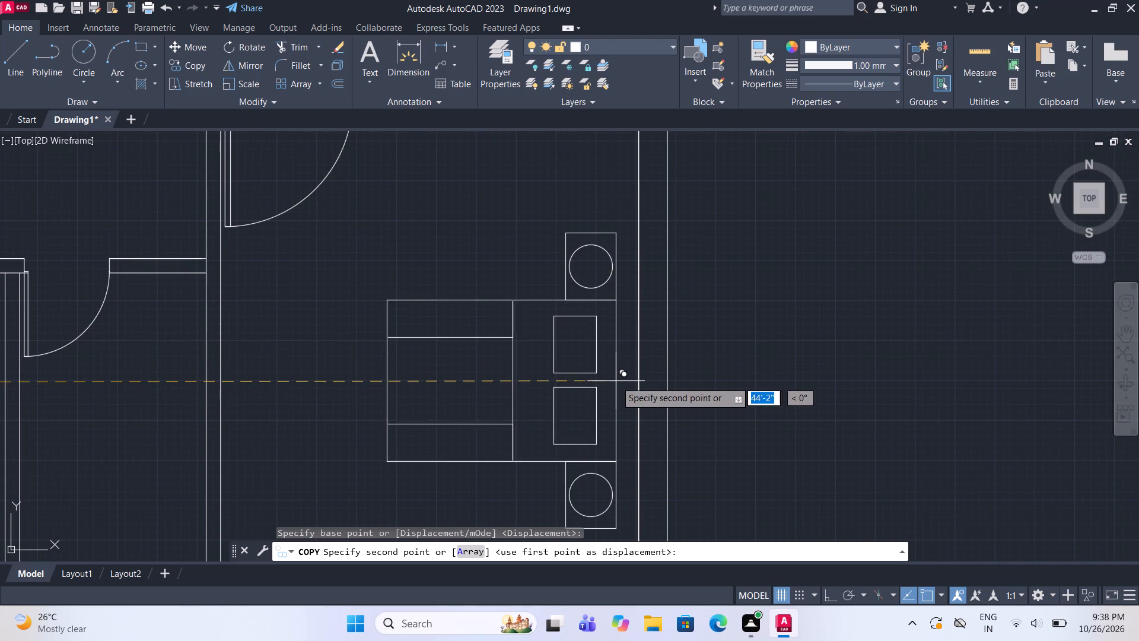
left_click(616, 381)
scroll(668, 357, "down", 2)
key("Escape")
Copy the first plan's left bedroom bed with nightstands into the second plan's left bedroom, headboard just below the upper wall.
scroll(644, 386, "down", 3)
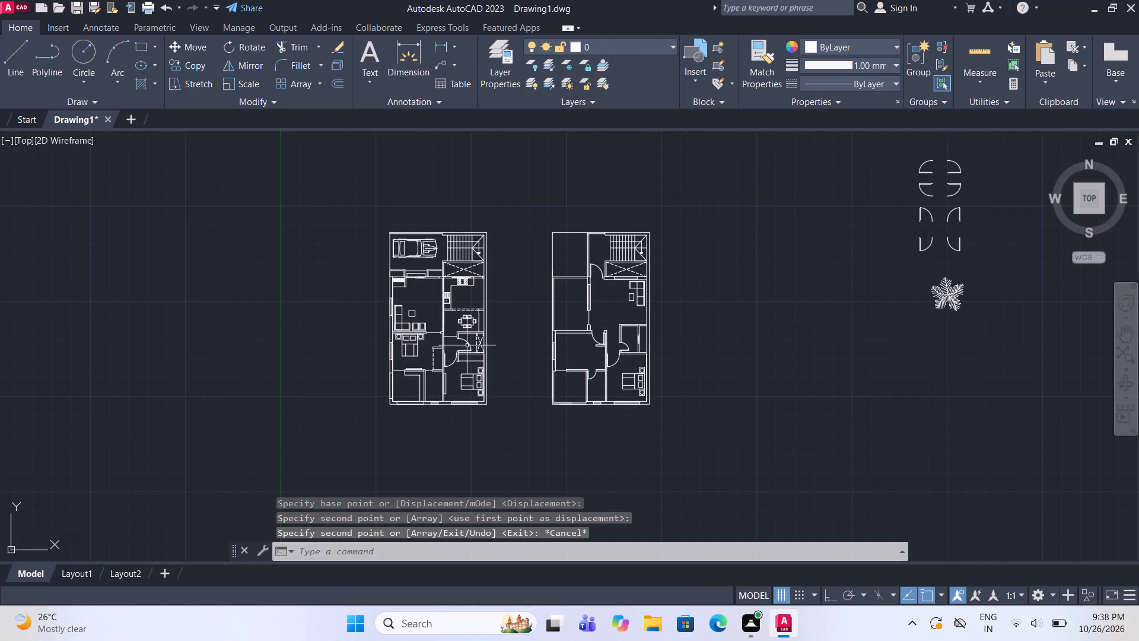
scroll(419, 344, "up", 3)
left_click_drag(425, 396, 417, 391)
left_click(319, 313)
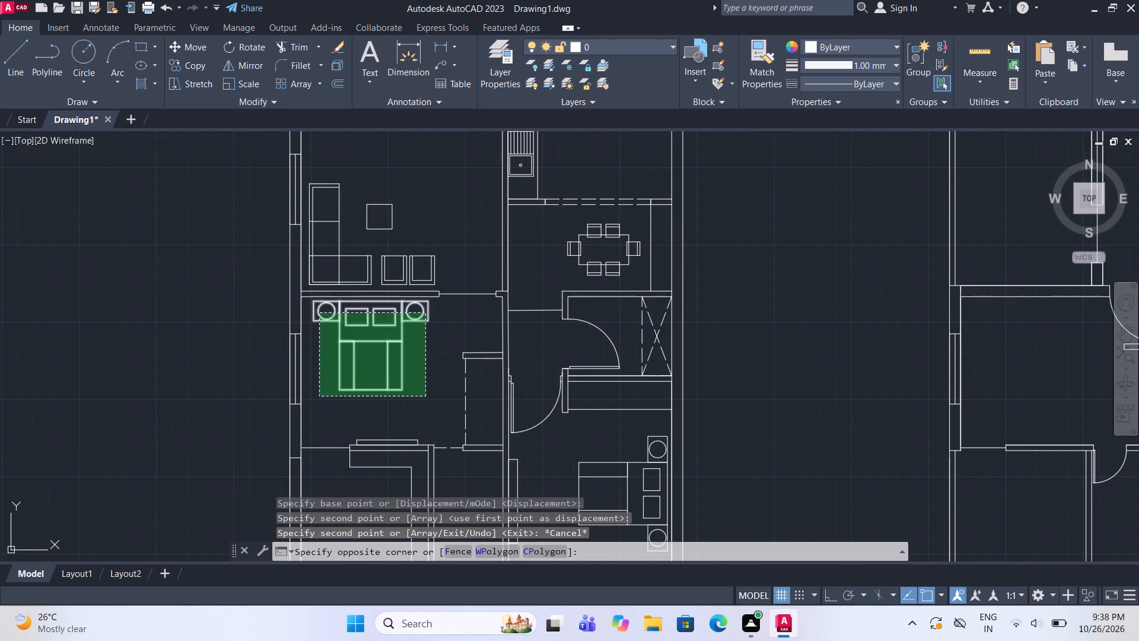
left_click(192, 66)
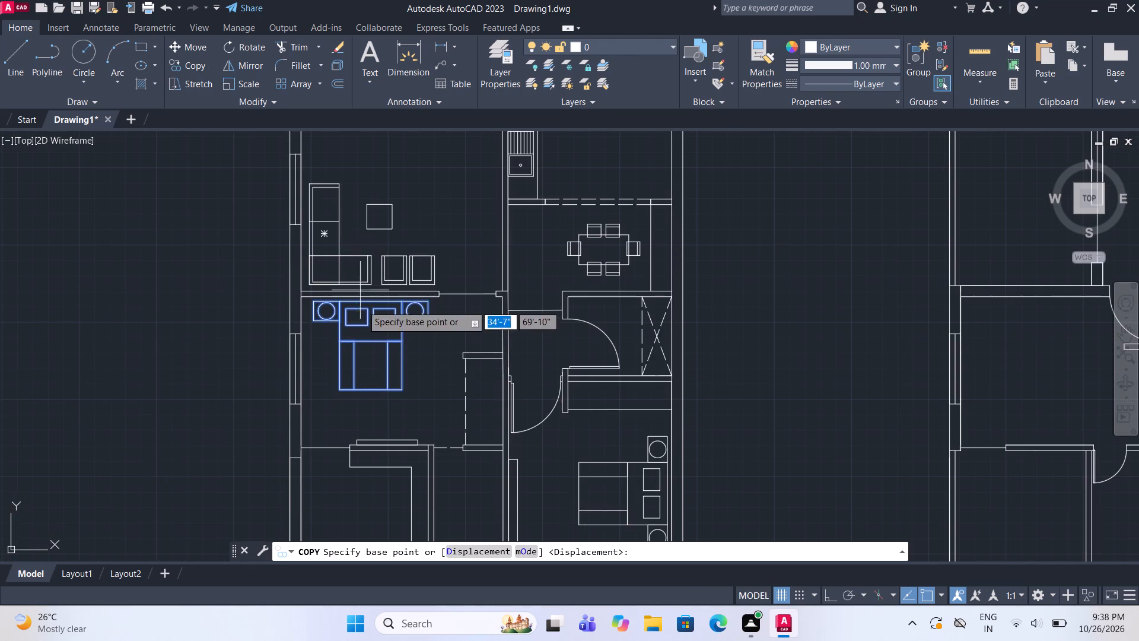
scroll(362, 309, "up", 3)
left_click(367, 271)
scroll(296, 330, "down", 4)
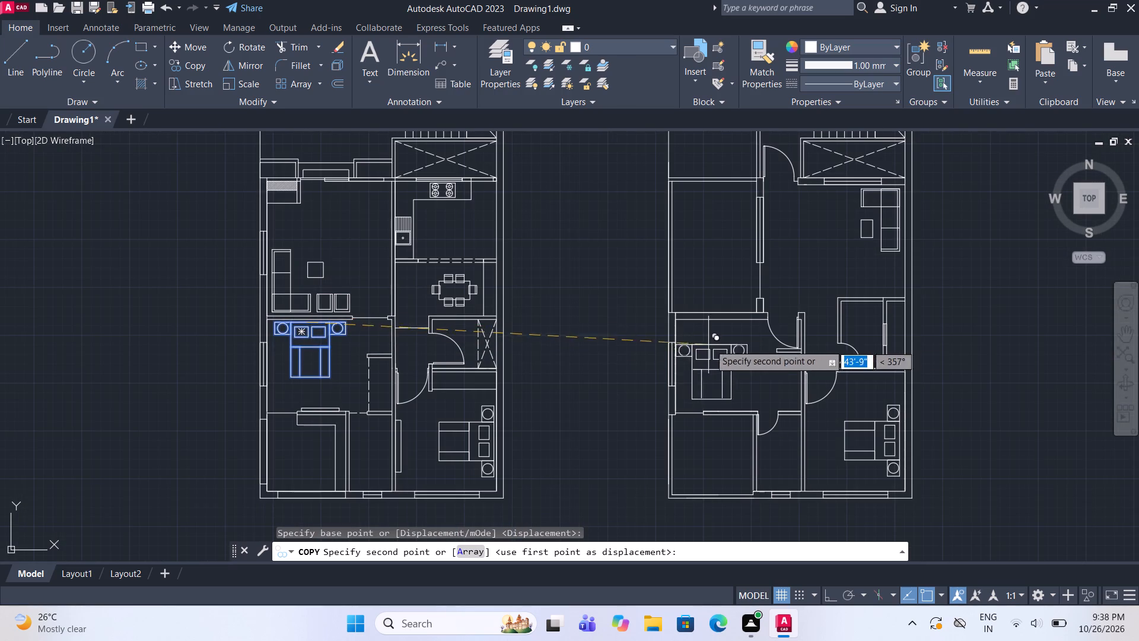
middle_click_drag(753, 342, 647, 366)
scroll(620, 350, "up", 2)
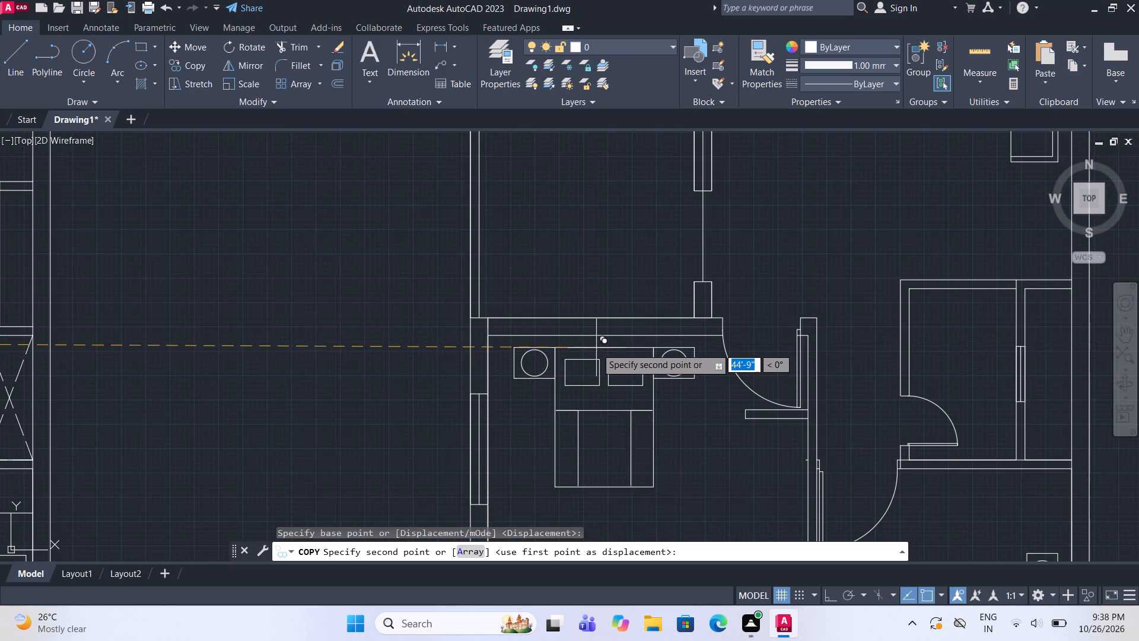
left_click(590, 347)
key("Escape")
Draw a thin rectangular unit about 3'-7" long on the left bedroom's lower wall, facing the bed in the second plan.
scroll(548, 345, "down", 1)
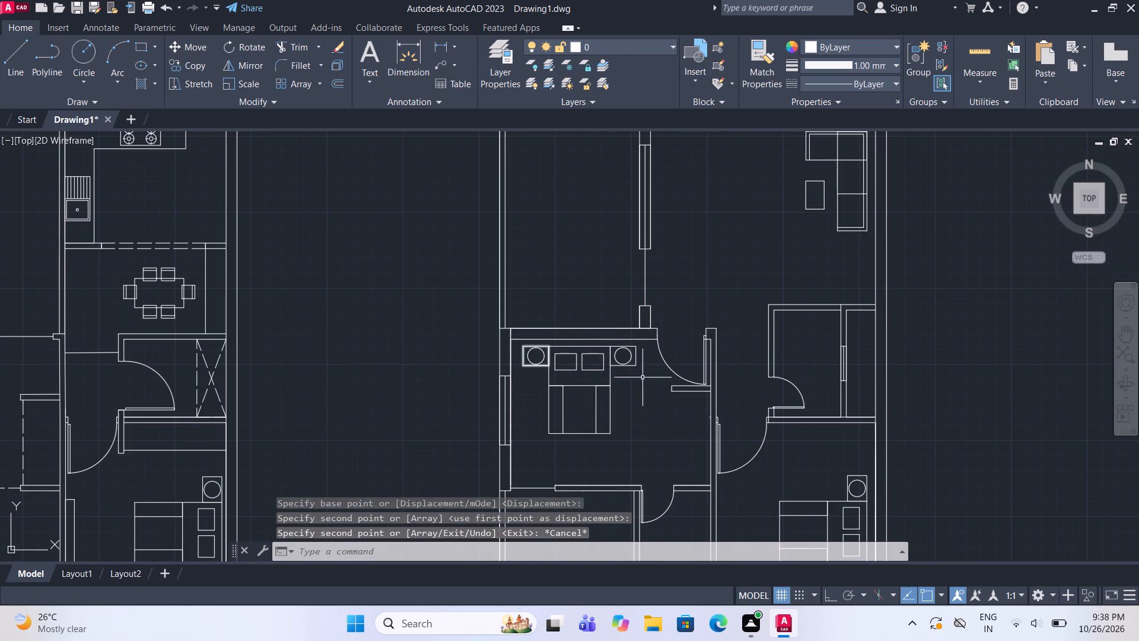
middle_click_drag(649, 382, 603, 360)
scroll(569, 456, "up", 2)
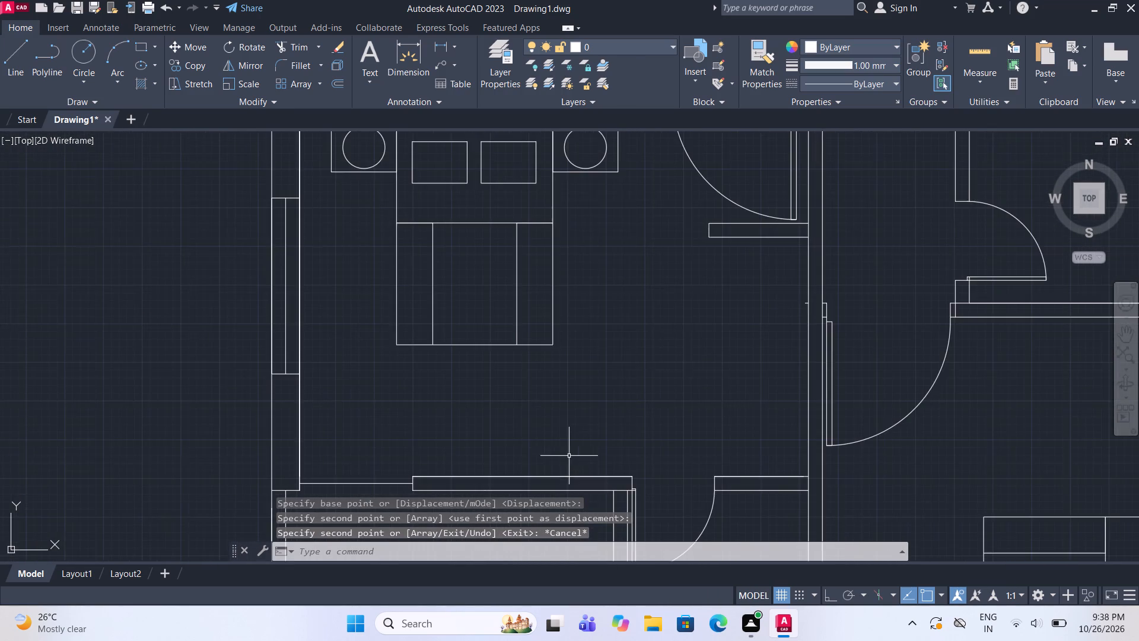
middle_click_drag(569, 456, 566, 374)
scroll(567, 407, "up", 1)
left_click(149, 45)
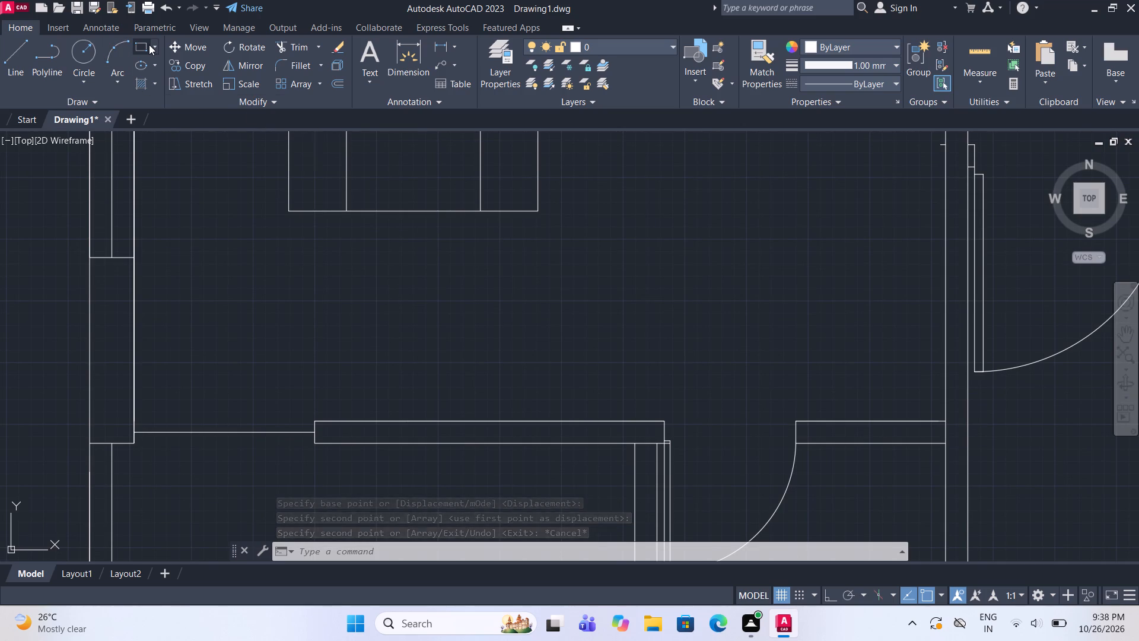
left_click(148, 45)
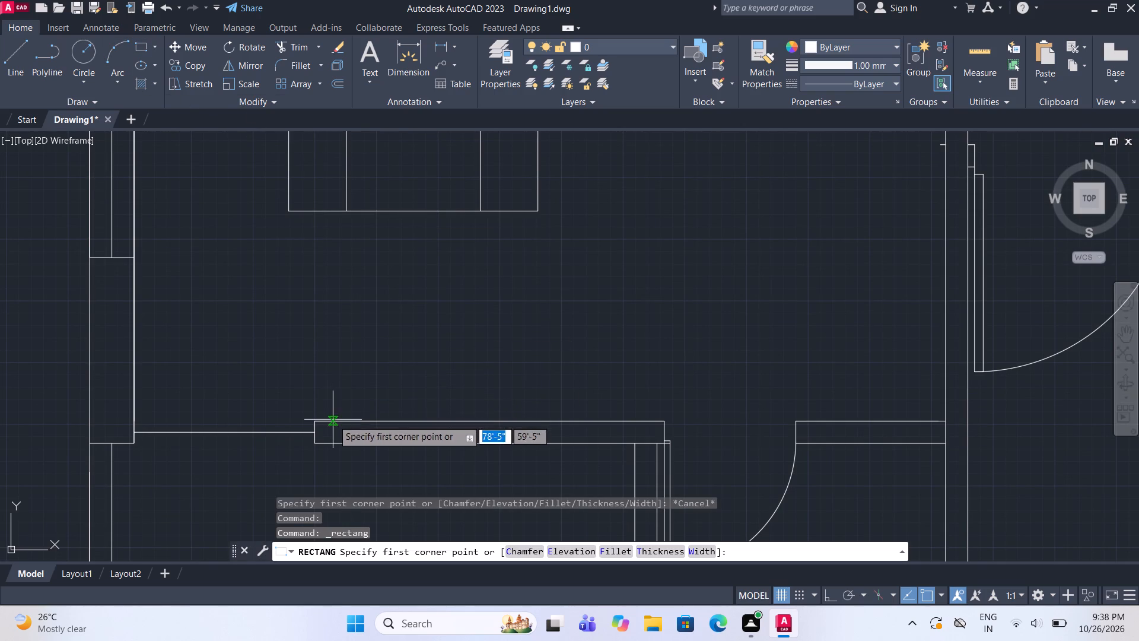
left_click(333, 420)
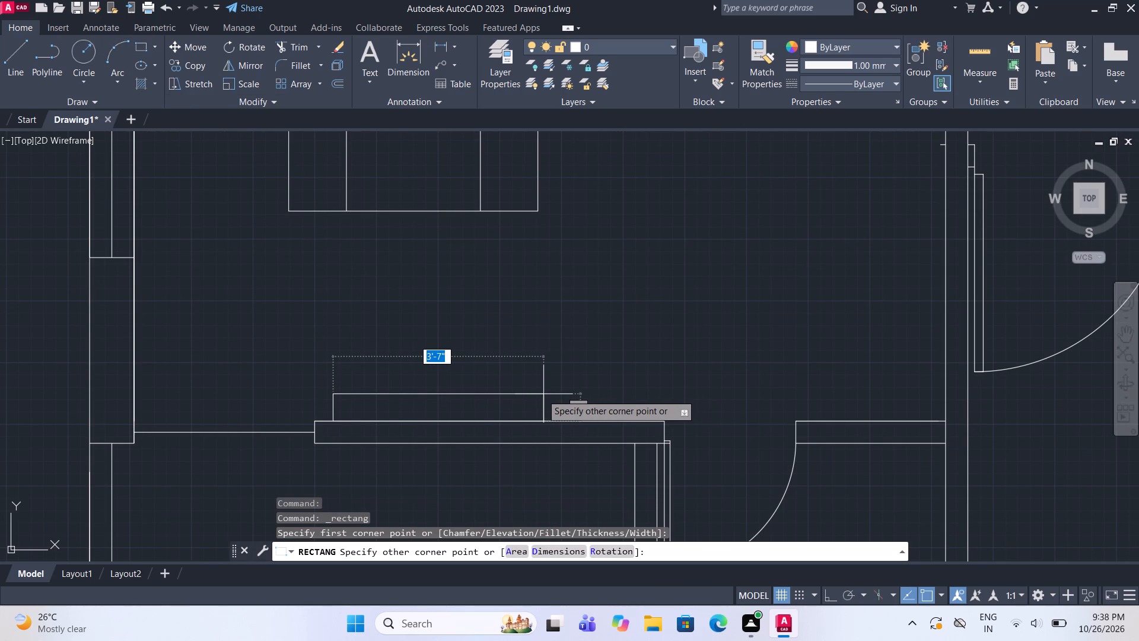
left_click(546, 402)
Draw an upright rectangular unit about 6" by 5' against the lower-right bedroom's inner wall, facing the bed.
scroll(408, 391, "down", 4)
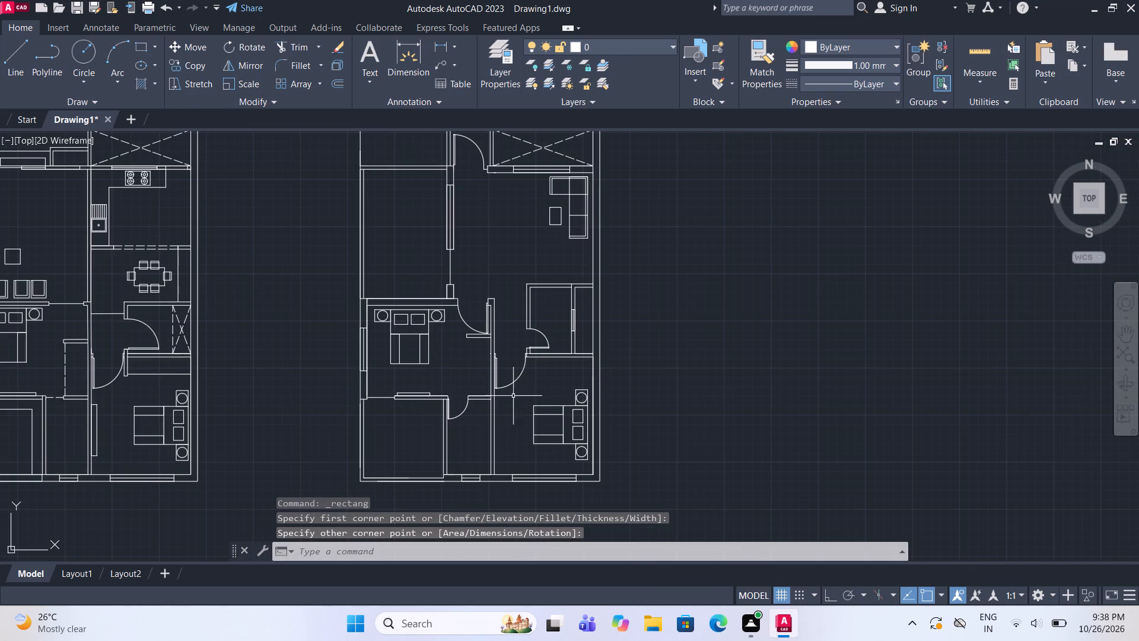
scroll(526, 451, "up", 3)
middle_click_drag(525, 451, 523, 395)
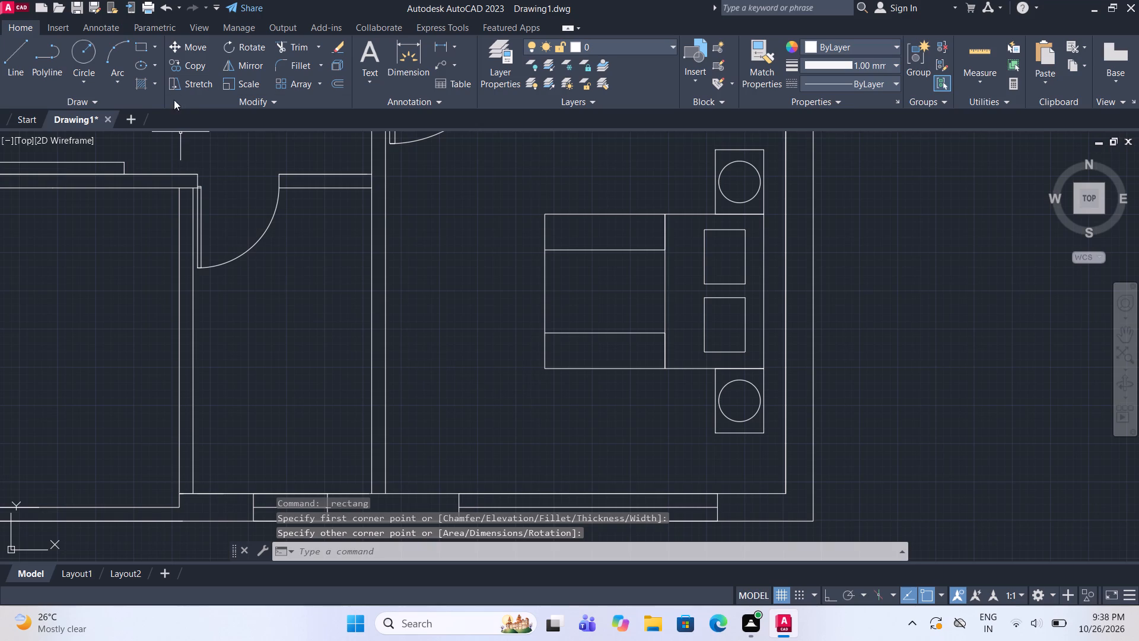
left_click(145, 49)
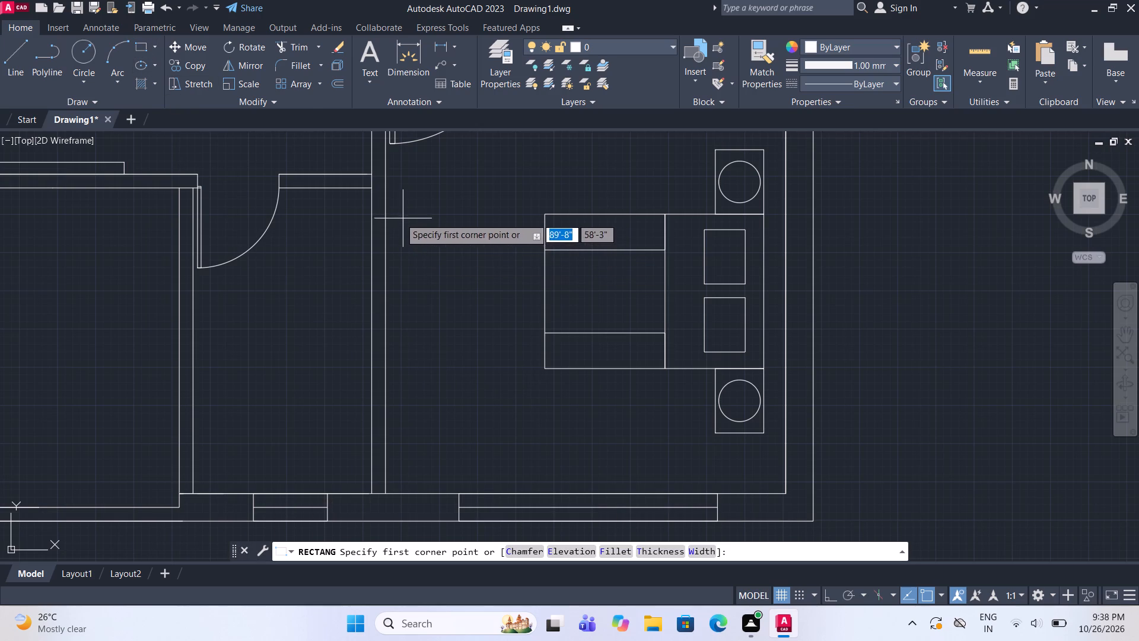
left_click(392, 212)
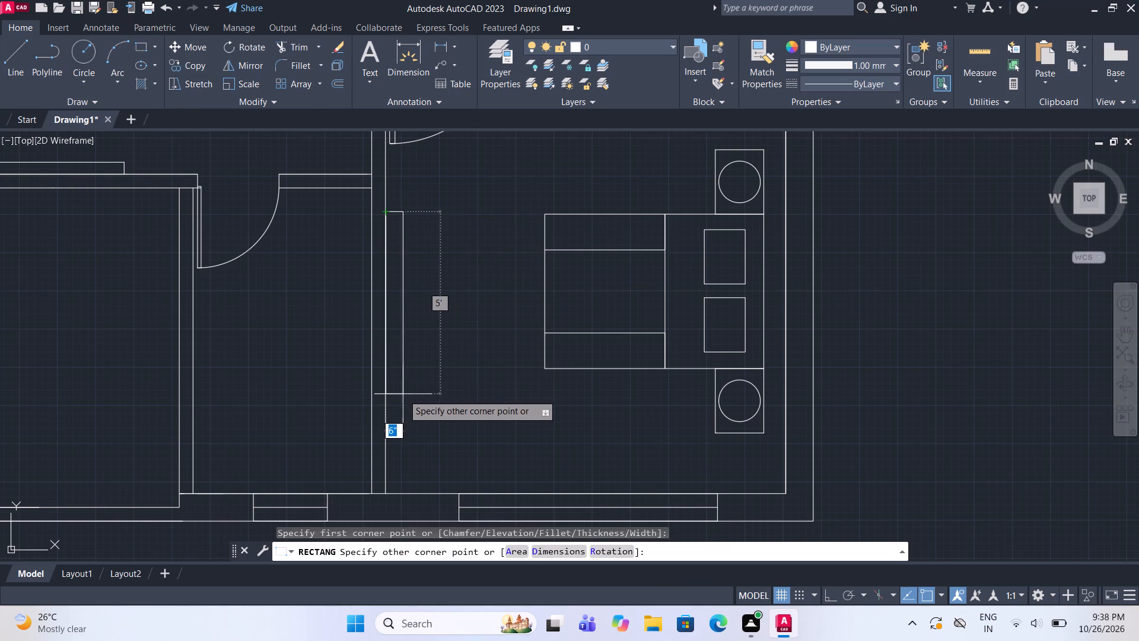
left_click(403, 394)
key("Escape")
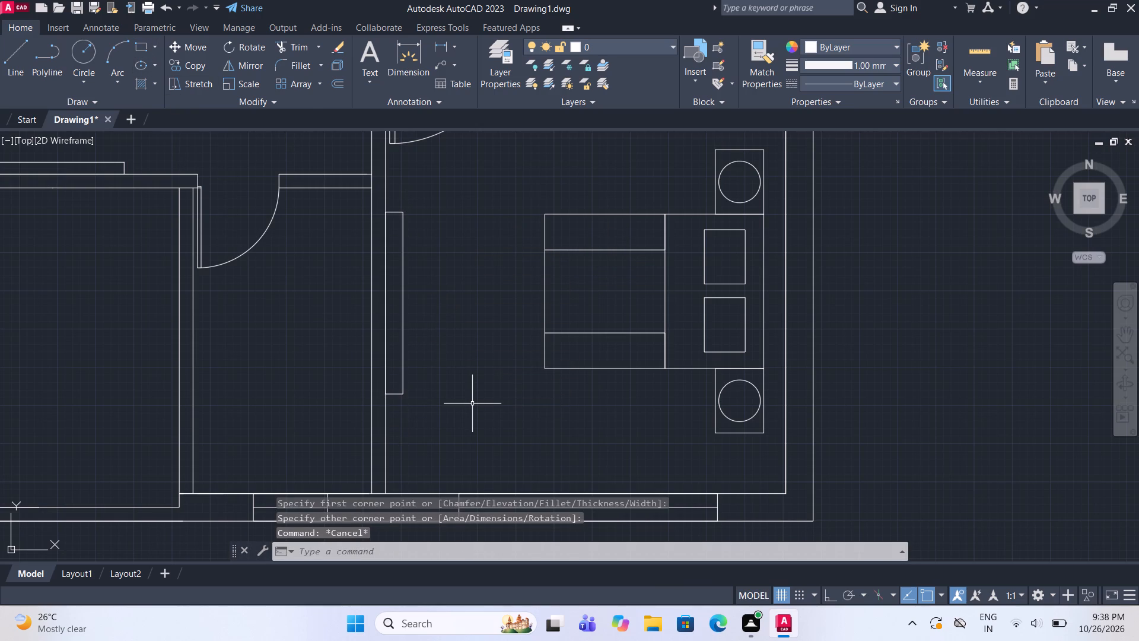
Make the dashed linetype ACAD_ISO02W100 current.
scroll(476, 382, "down", 2)
middle_click_drag(485, 336, 533, 464)
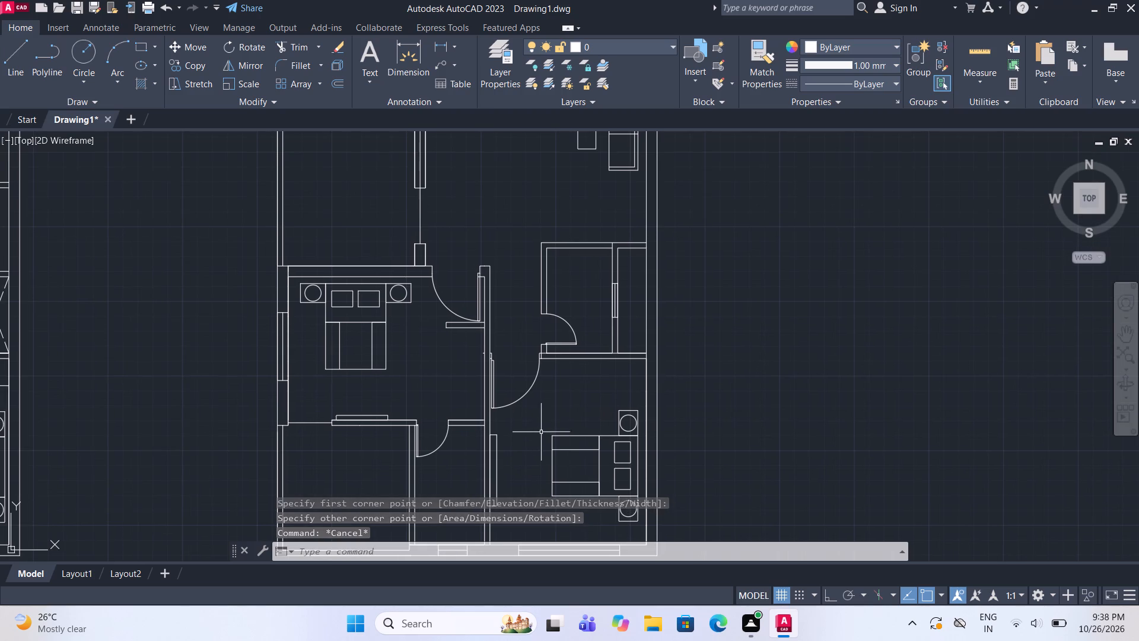
middle_click_drag(556, 359, 586, 475)
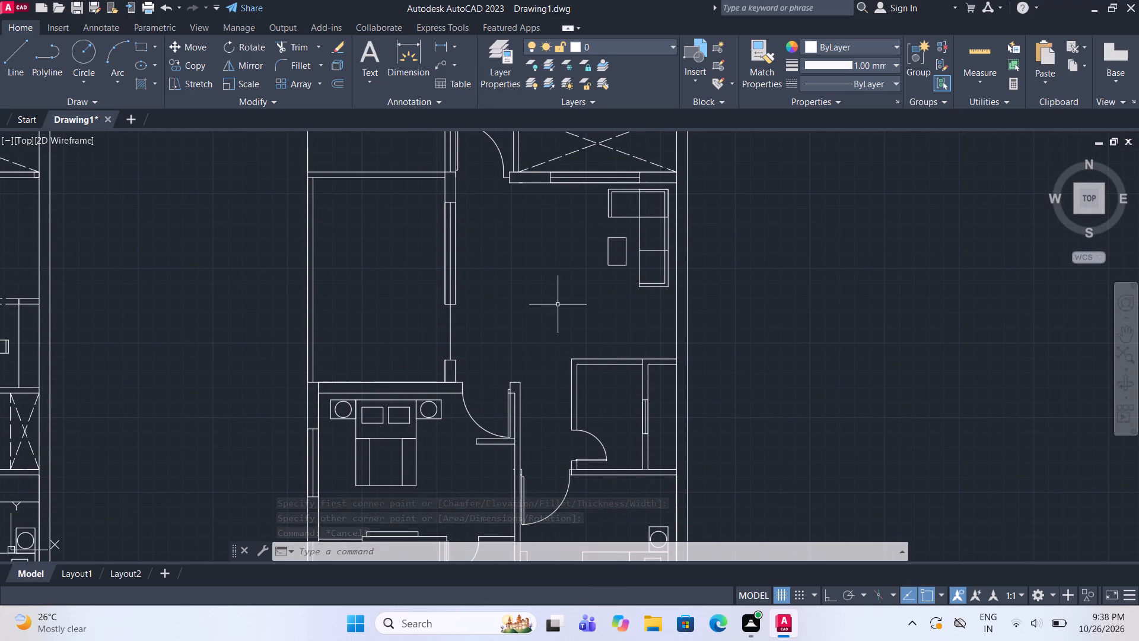
type("LIN")
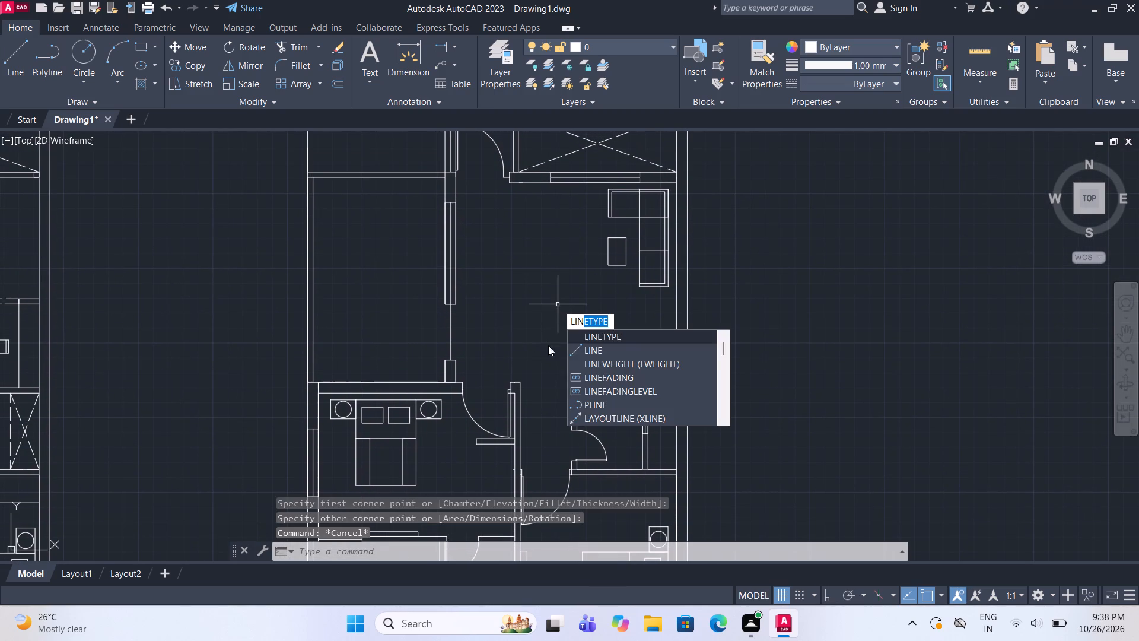
left_click(620, 338)
left_click(559, 289)
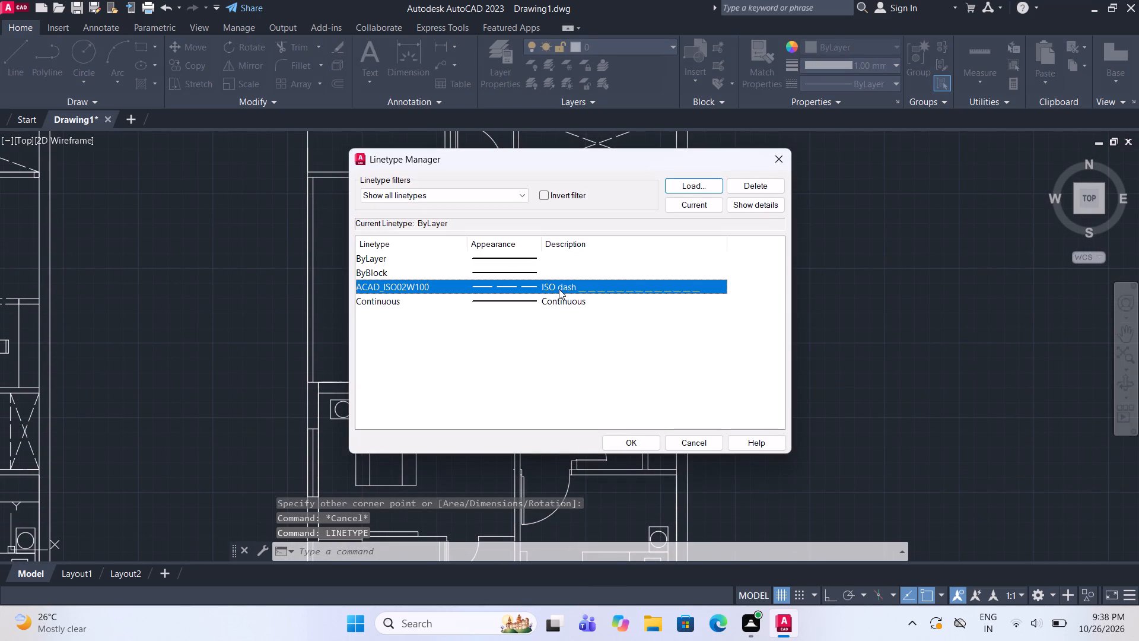
left_click(699, 207)
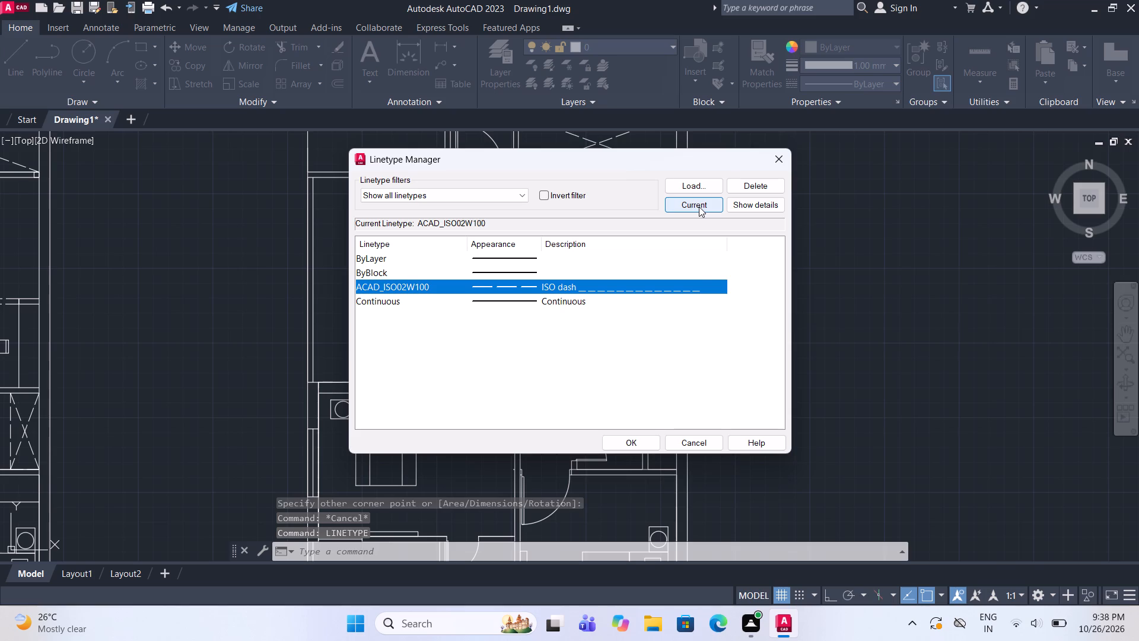
left_click(637, 444)
Draw two dashed diagonals corner to corner across the narrow shaft between the second plan's bathroom and the right outer wall.
left_click(9, 53)
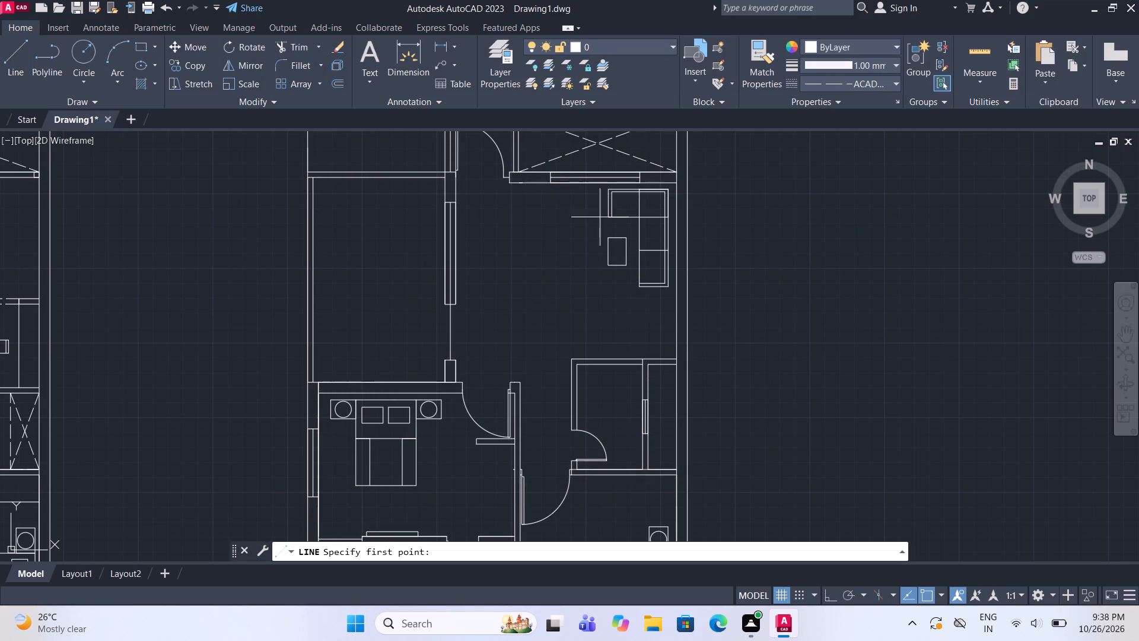
scroll(670, 475, "up", 1)
left_click(634, 468)
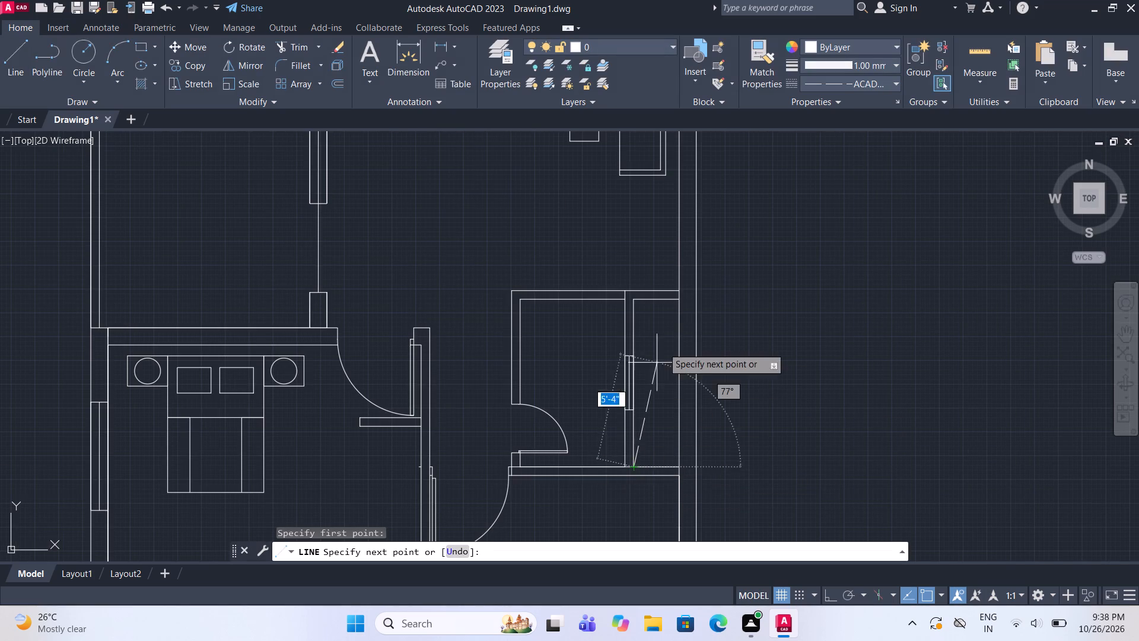
left_click(676, 304)
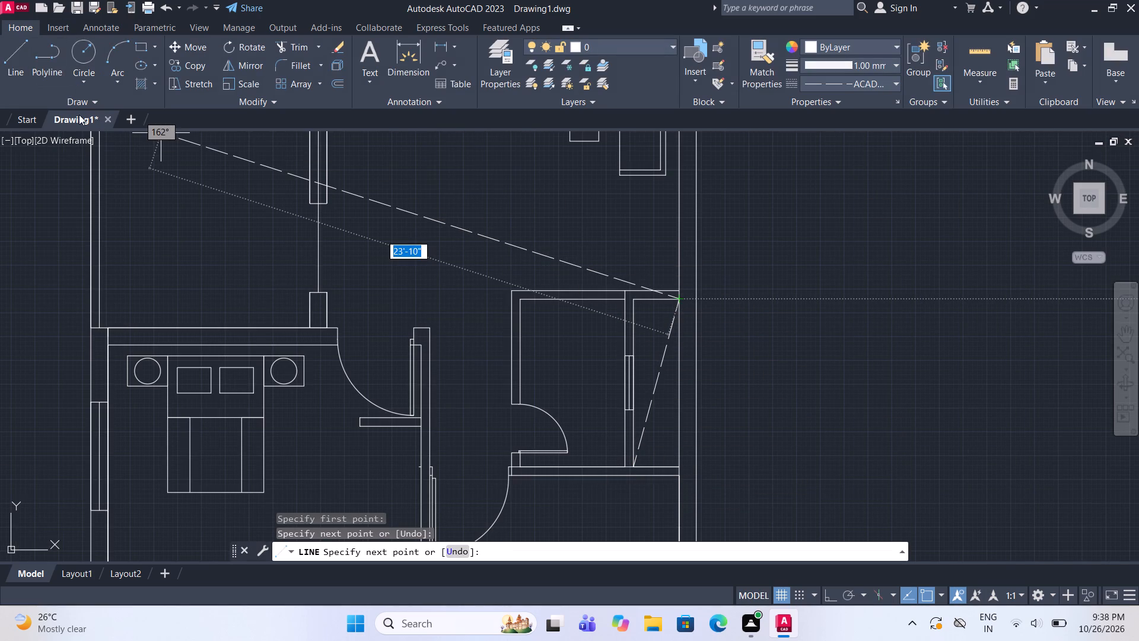
left_click(20, 51)
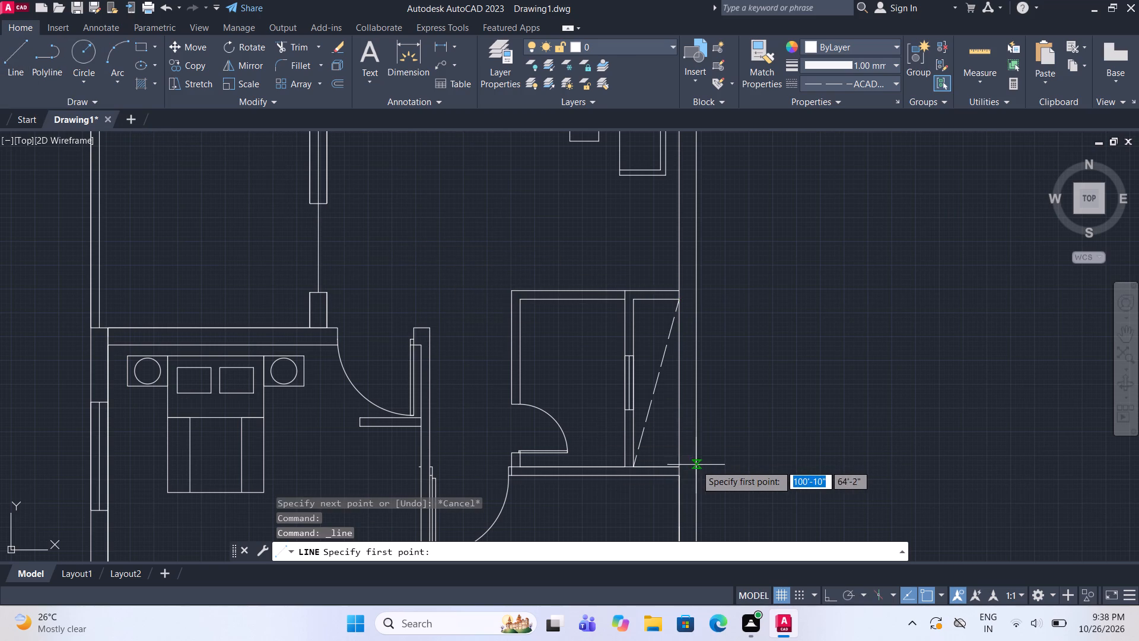
left_click(680, 466)
left_click(635, 298)
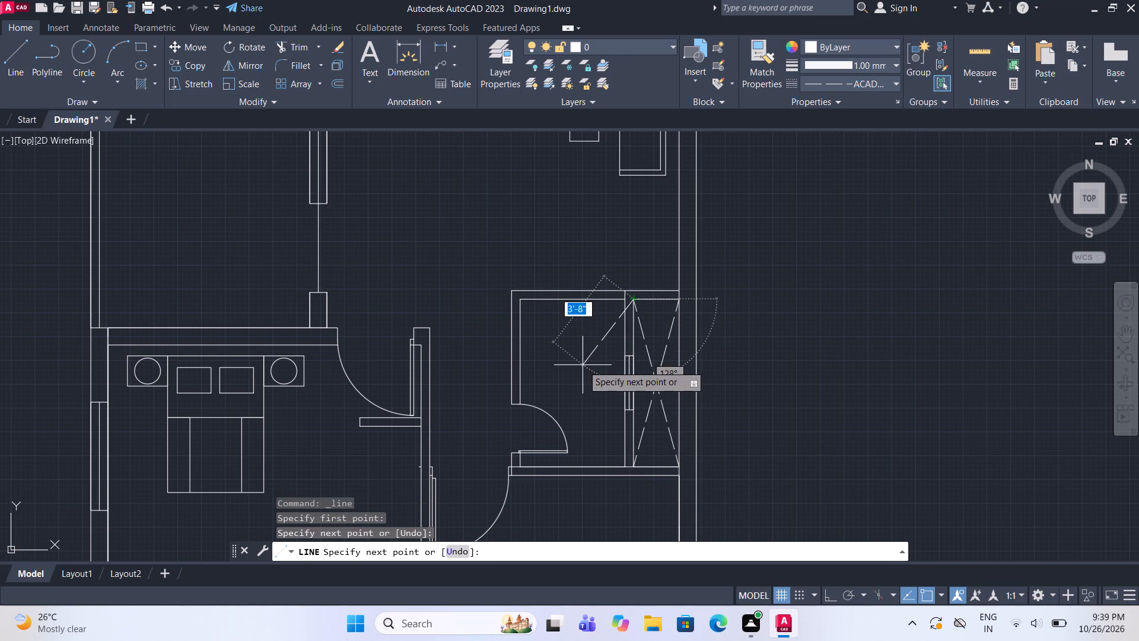
scroll(583, 367, "down", 4)
key("Escape")
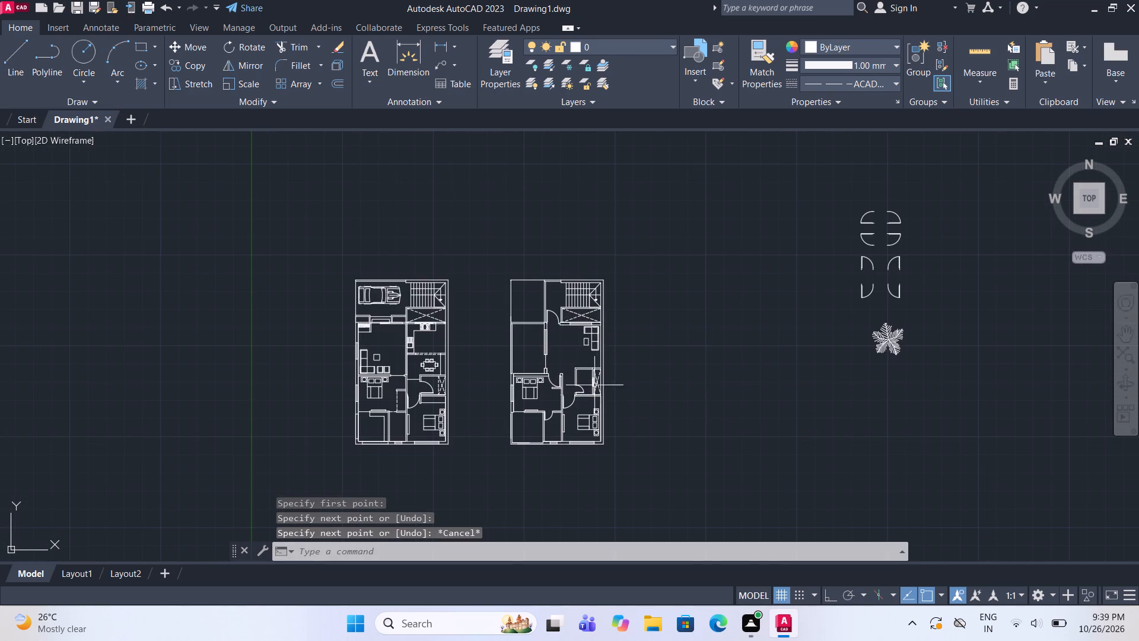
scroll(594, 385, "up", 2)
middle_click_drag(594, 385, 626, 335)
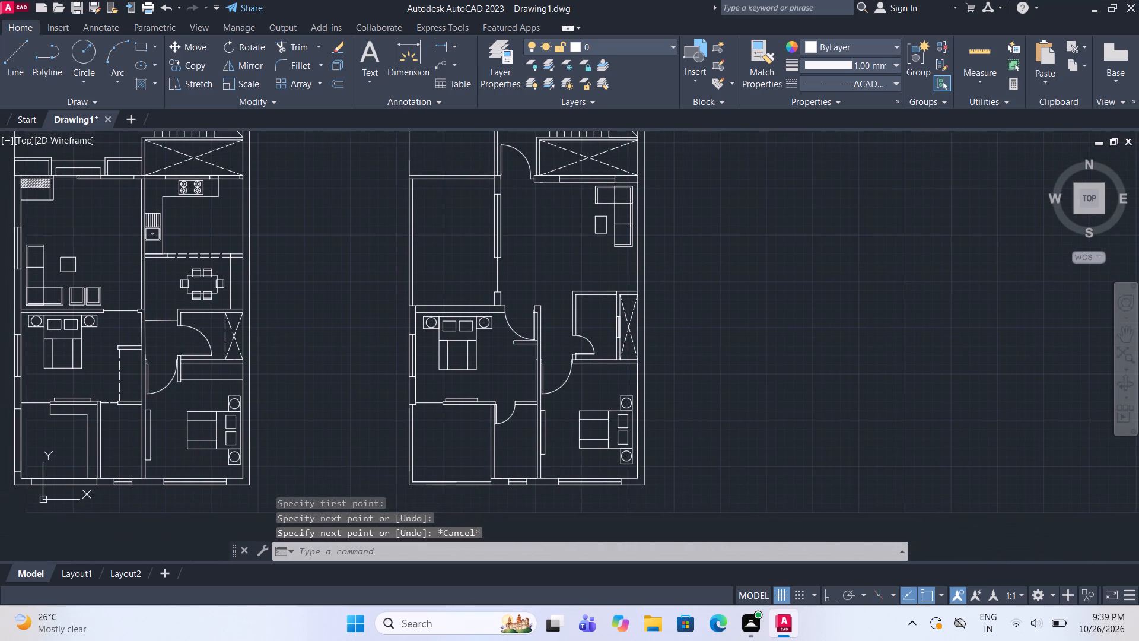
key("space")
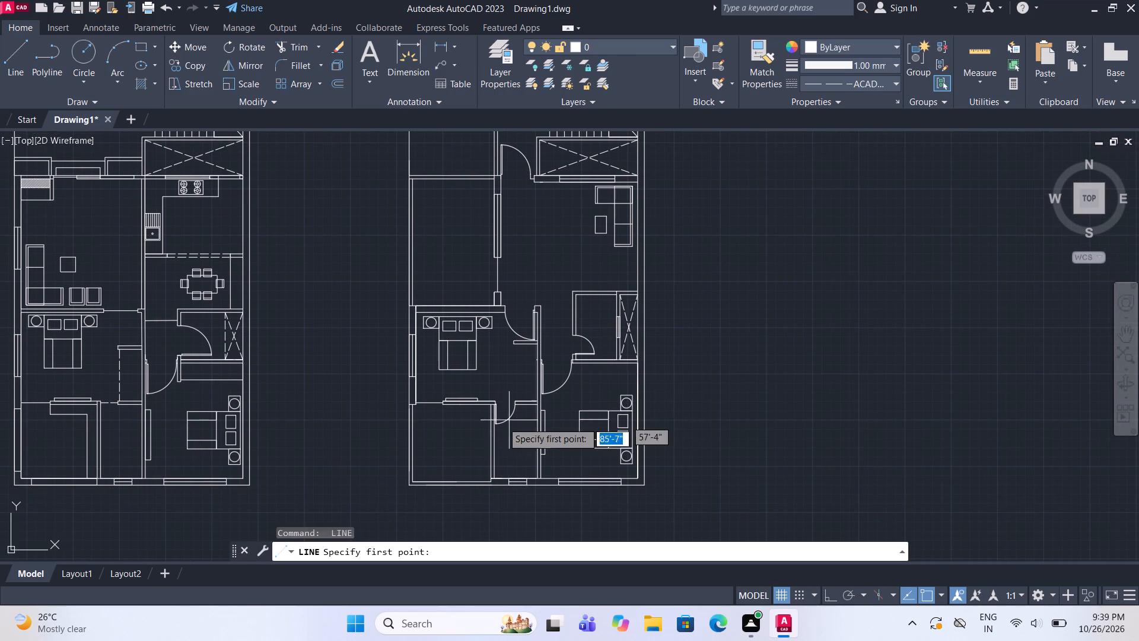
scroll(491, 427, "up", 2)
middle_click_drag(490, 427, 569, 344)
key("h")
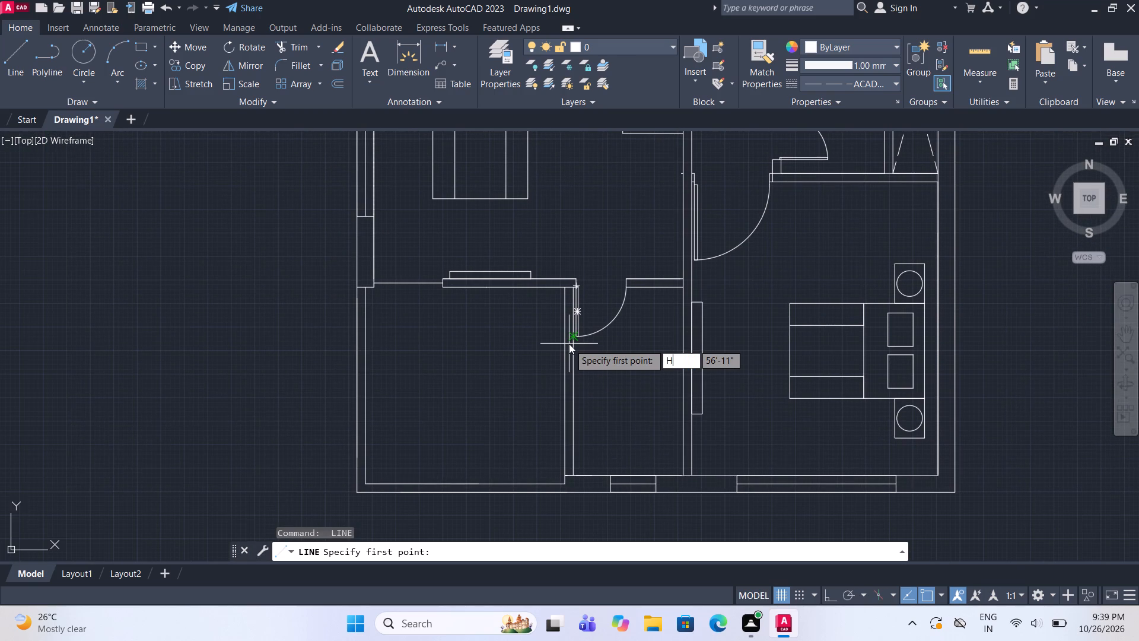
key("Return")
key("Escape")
Hatch the second plan's lower-left open area below the left bedroom with the NET pattern at scale 48.
key("h")
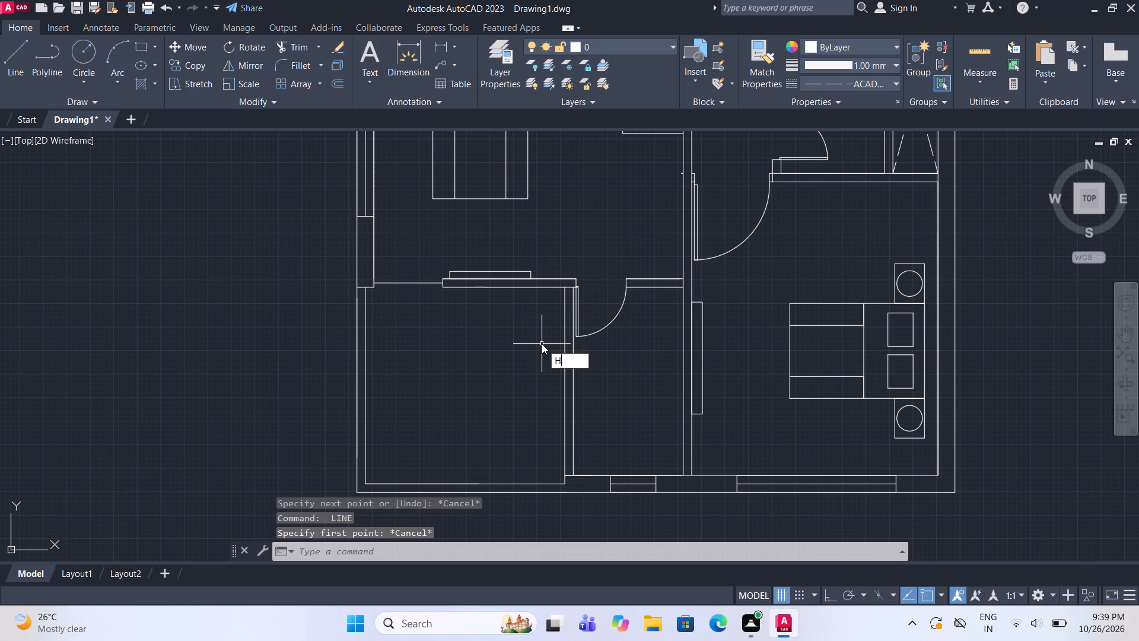
key("Return")
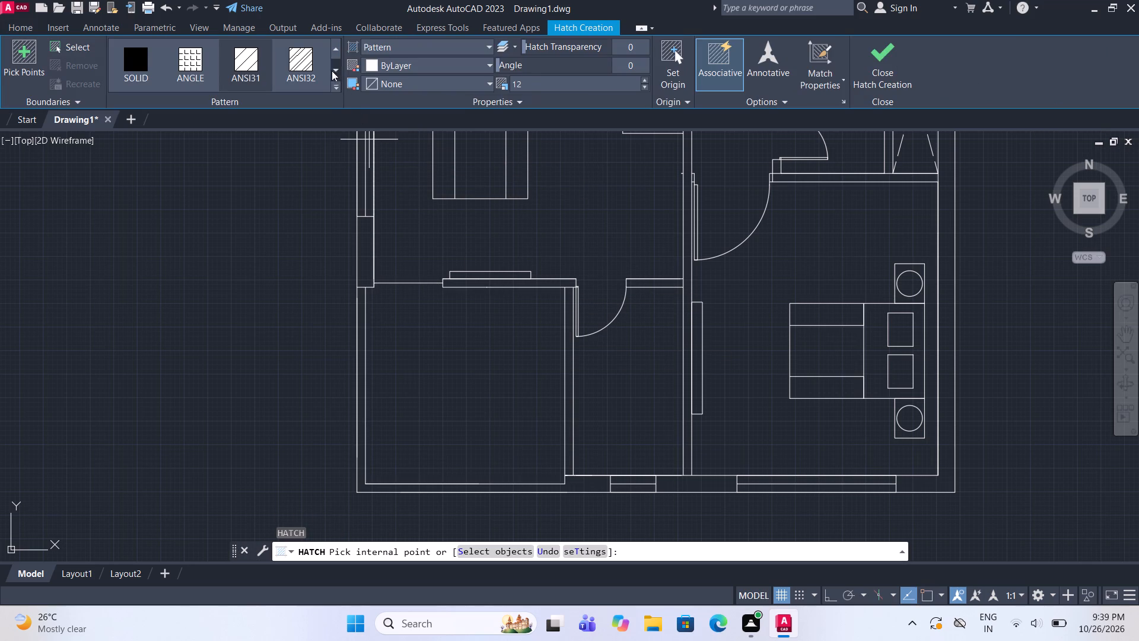
left_click(333, 48)
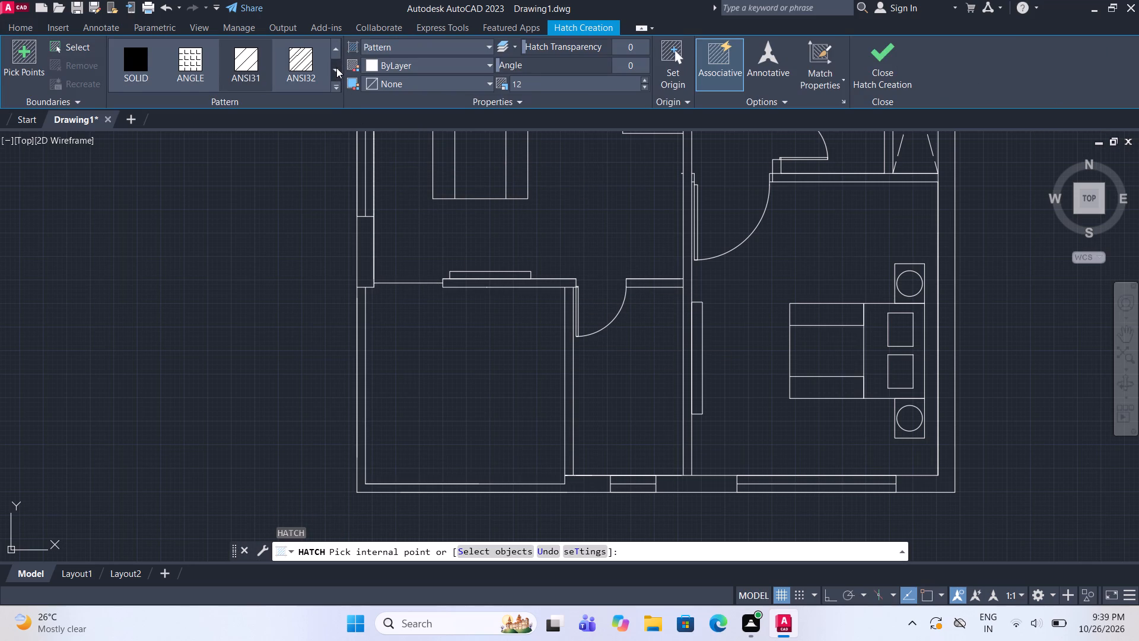
double_click(336, 68)
double_click(336, 68)
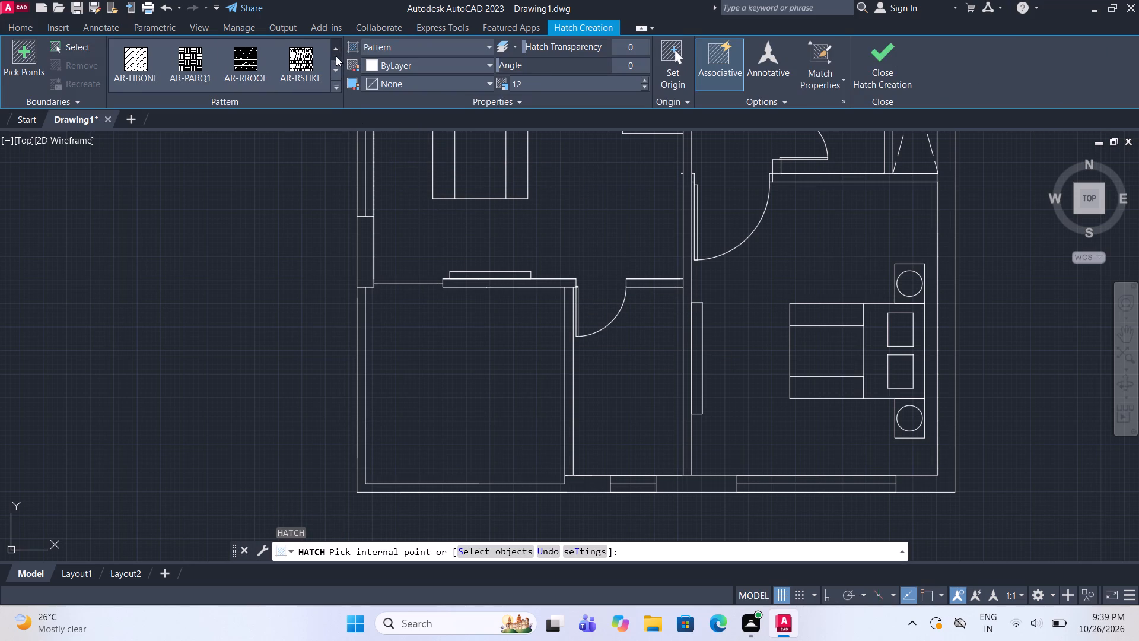
left_click(333, 71)
left_click(333, 71)
left_click(333, 71)
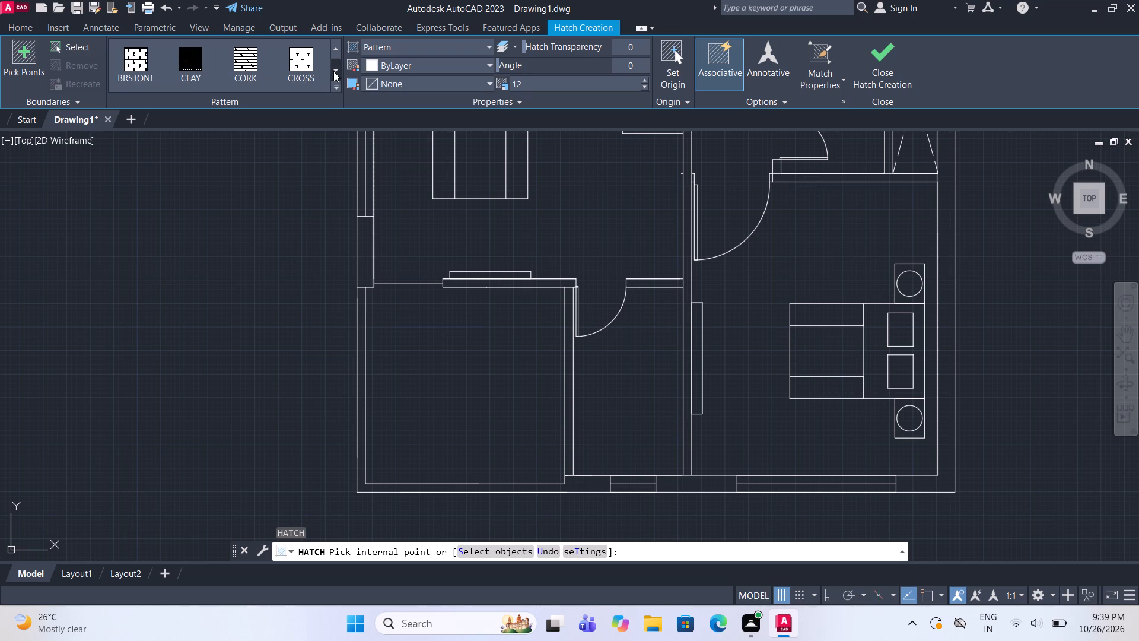
left_click(333, 71)
left_click(333, 71)
left_click(333, 71)
left_click(333, 71)
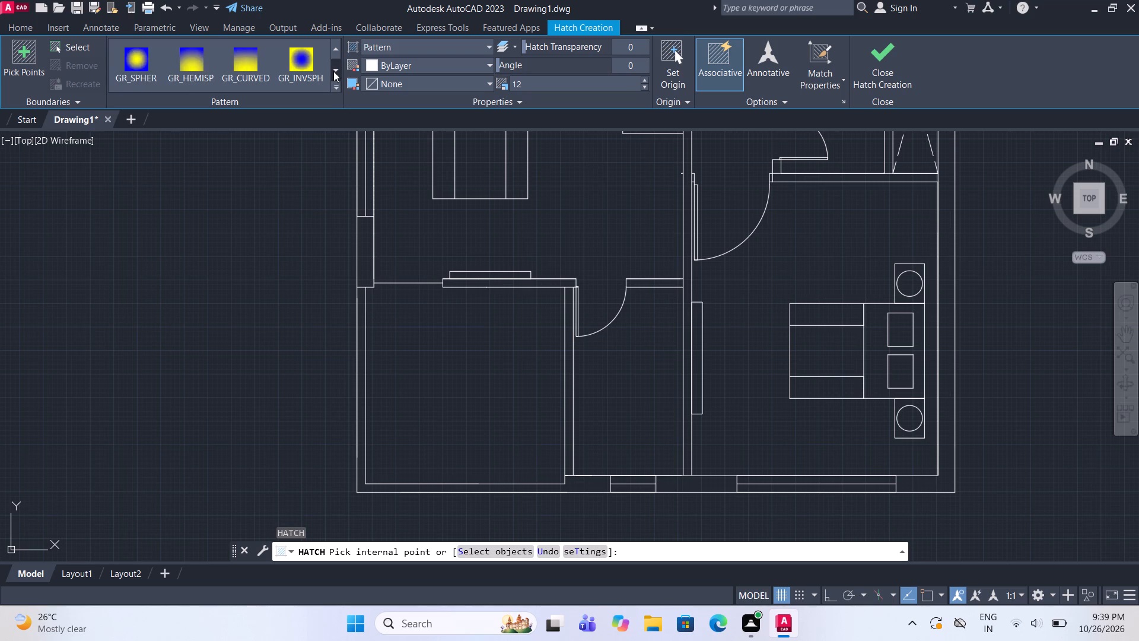
left_click(333, 71)
triple_click(333, 71)
left_click(333, 71)
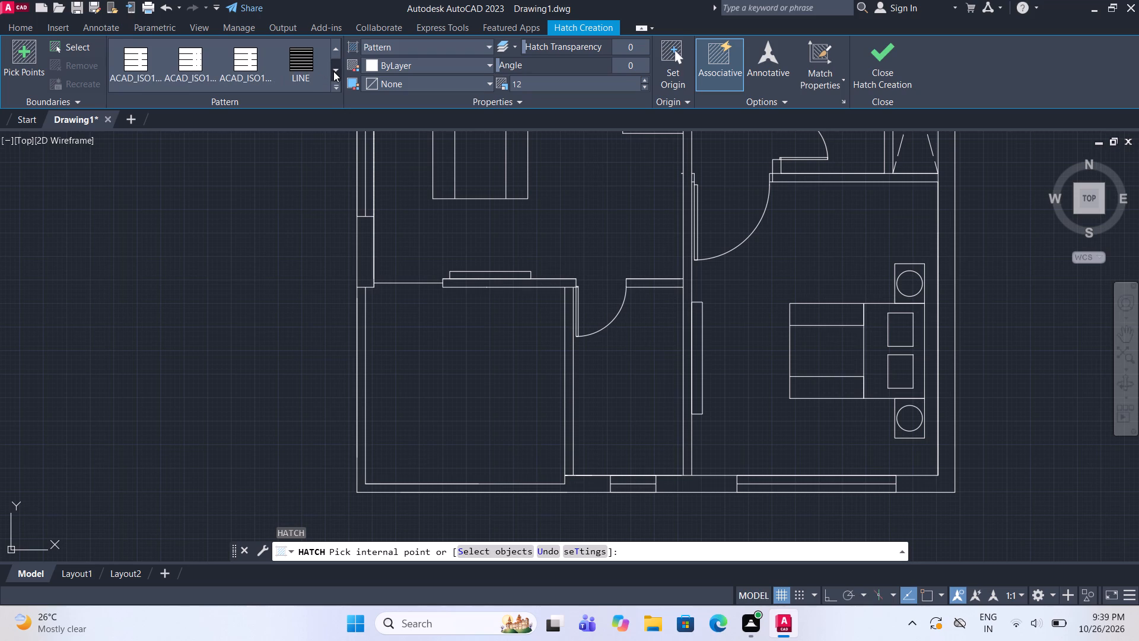
triple_click(333, 71)
left_click(332, 46)
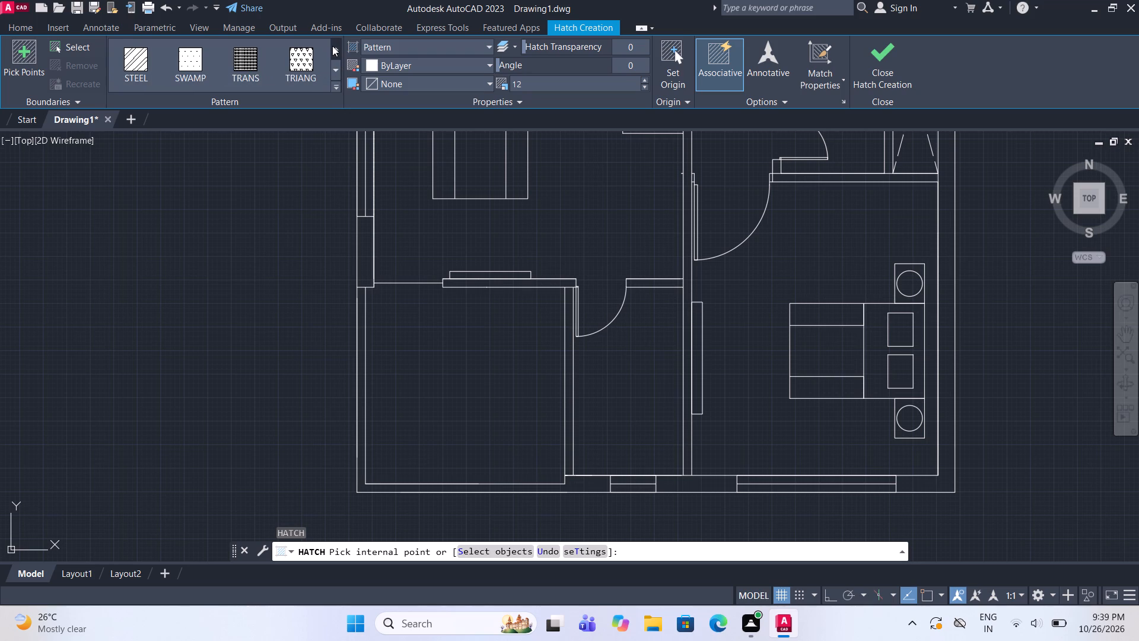
left_click(332, 46)
left_click(199, 47)
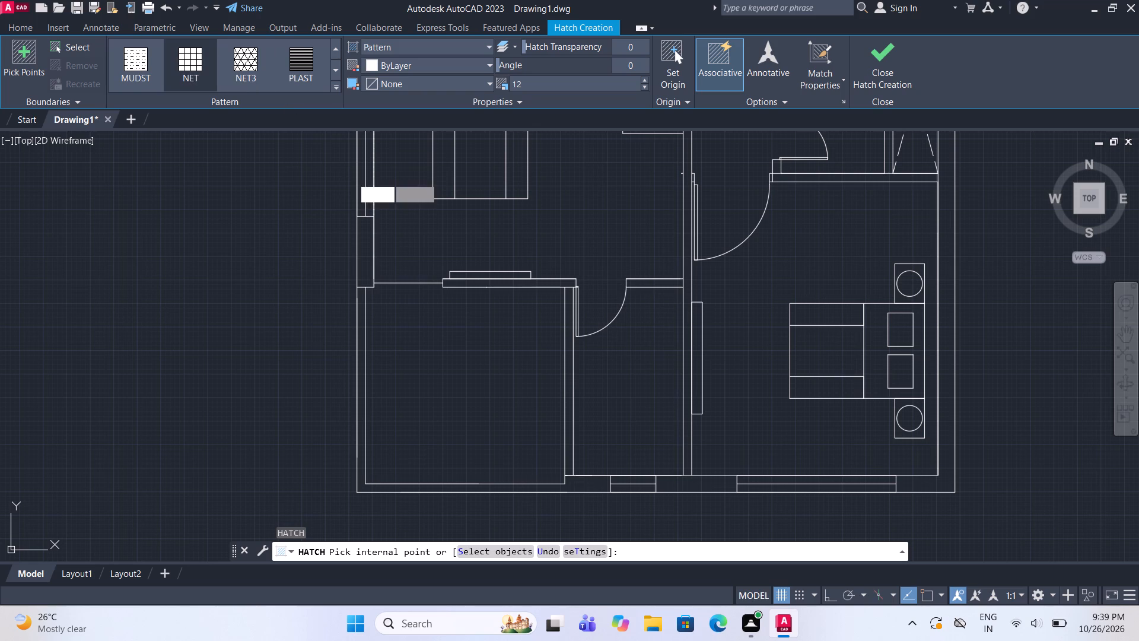
left_click(432, 364)
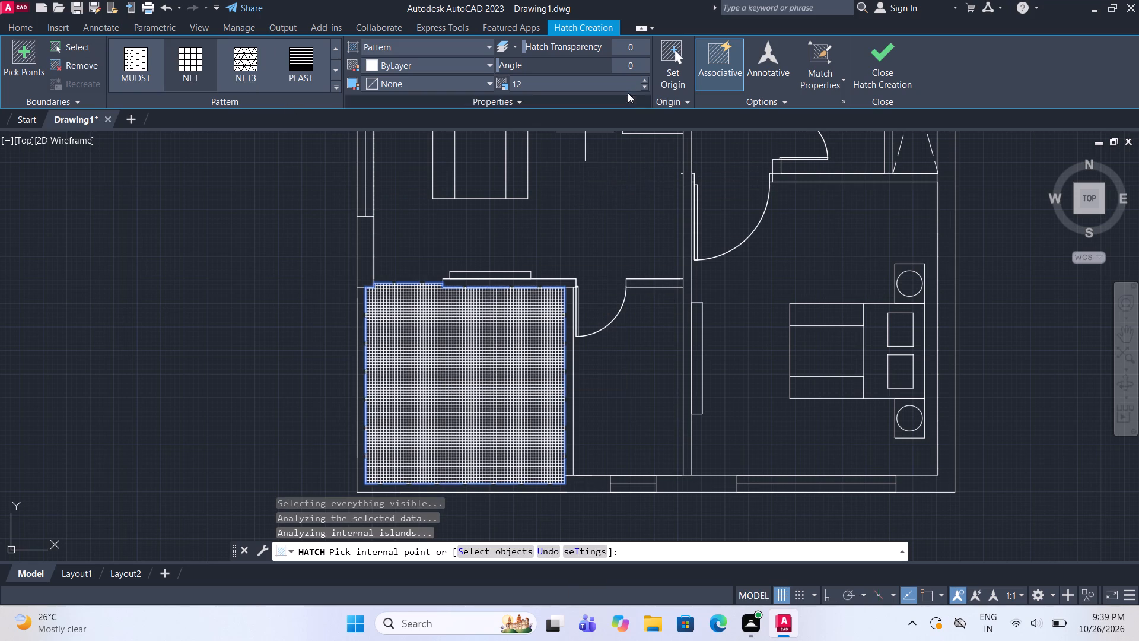
left_click(644, 80)
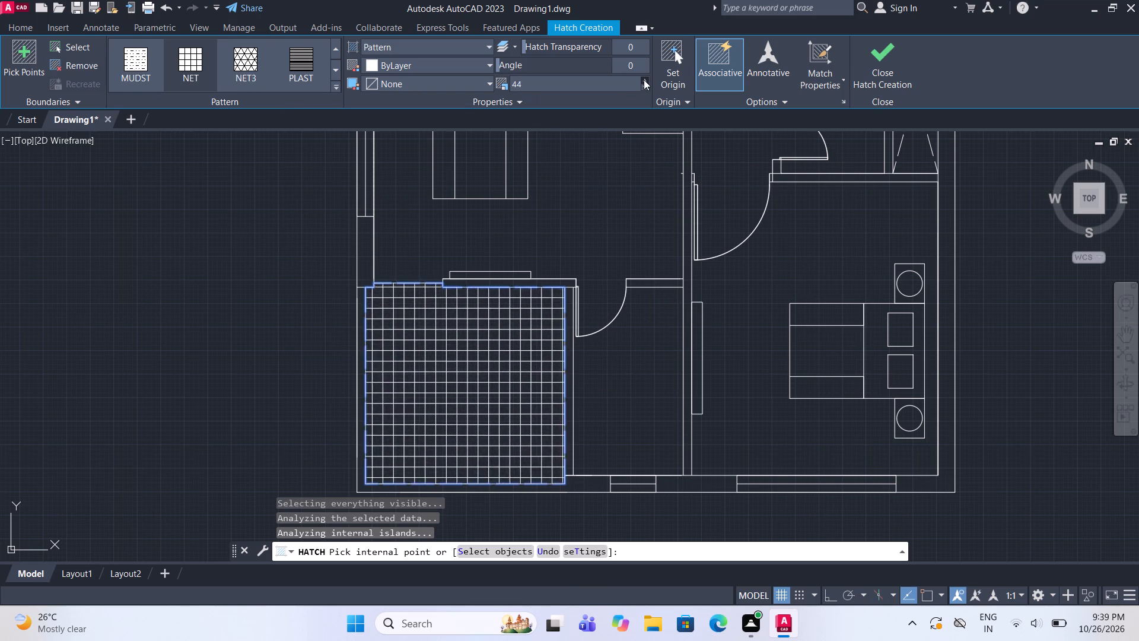
left_click(887, 74)
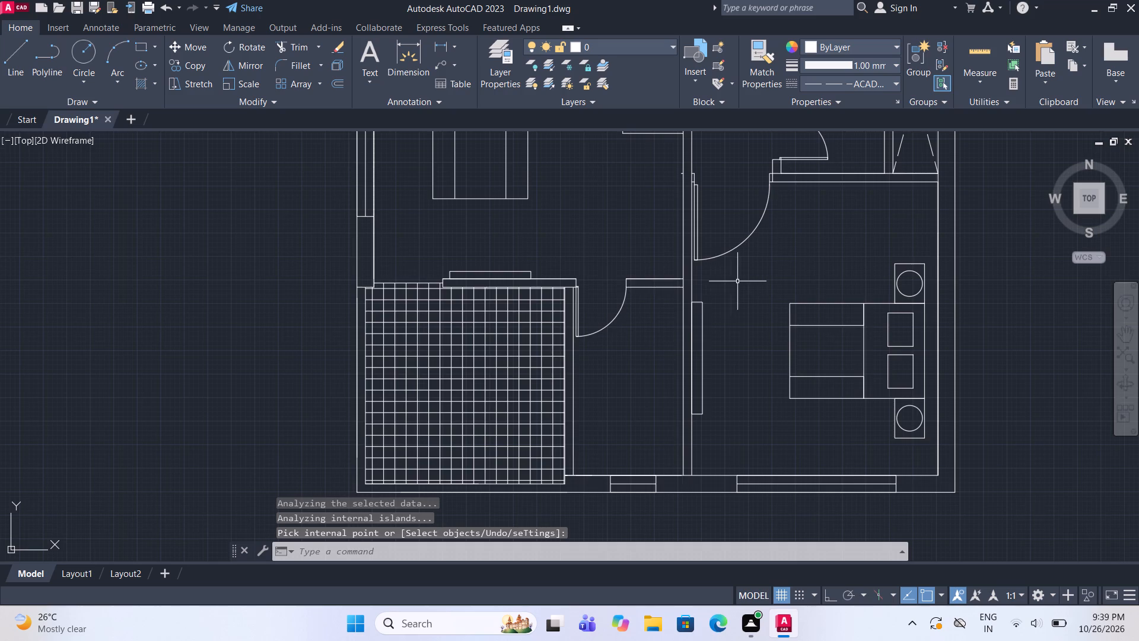
Hatch the second plan's long left area above the left bedroom with the same NET pattern at scale 48.
scroll(696, 341, "down", 4)
scroll(705, 296, "up", 3)
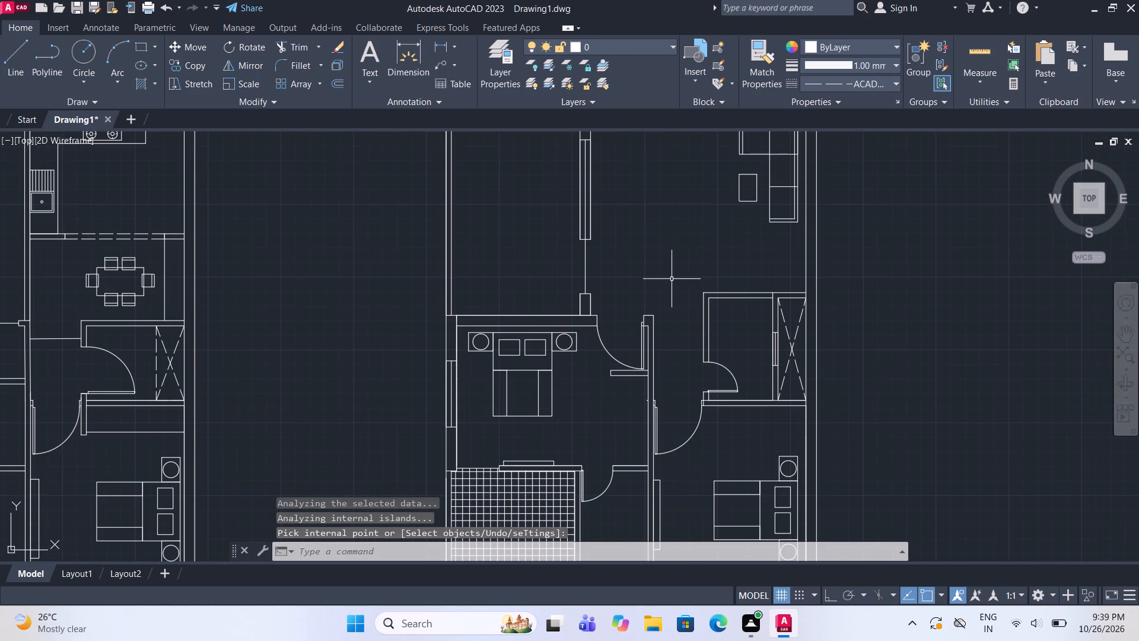
key("h")
key("Return")
left_click(518, 237)
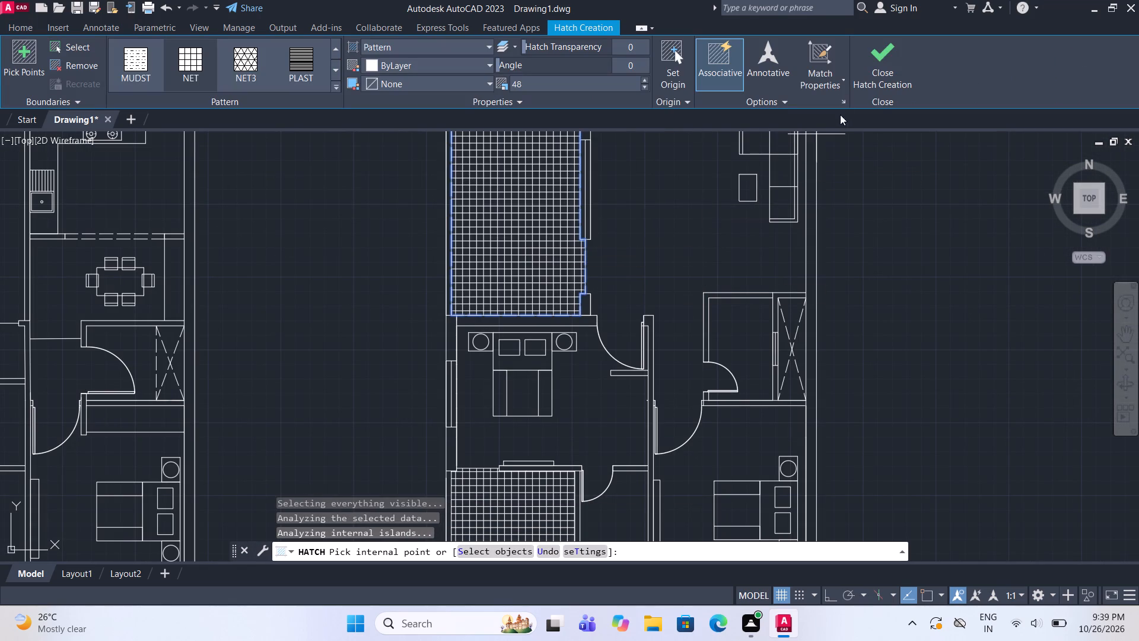
left_click(860, 72)
Add a two-line multiline text label below the car in the first plan, reading PARKING and 15'10"*11'3", with the first line slightly indented.
scroll(578, 386, "down", 2)
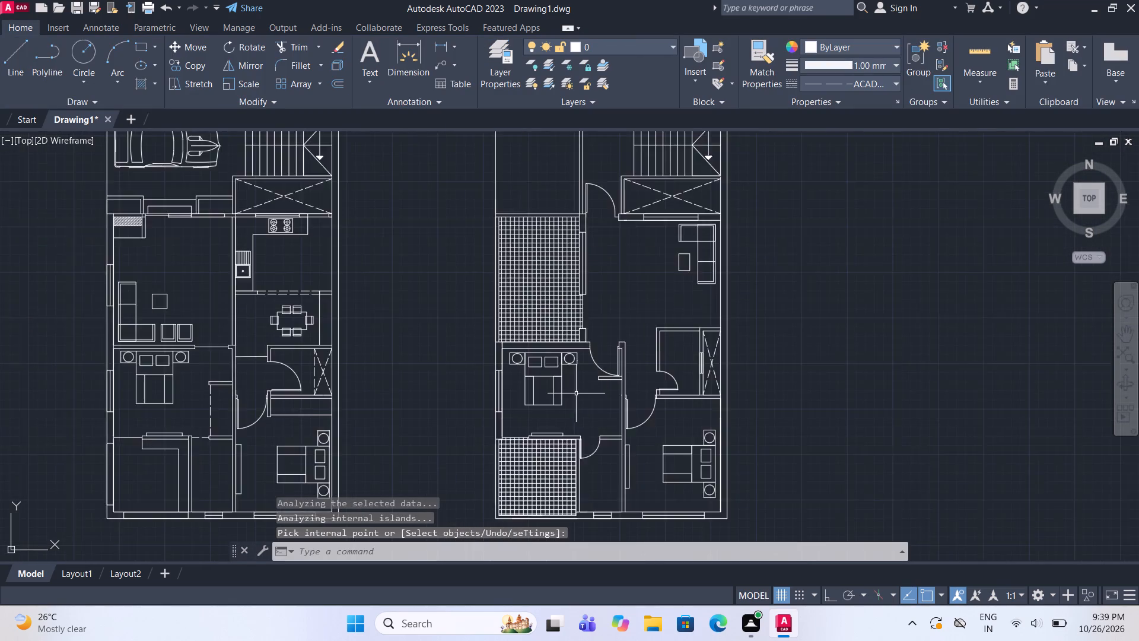
middle_click_drag(638, 334, 610, 347)
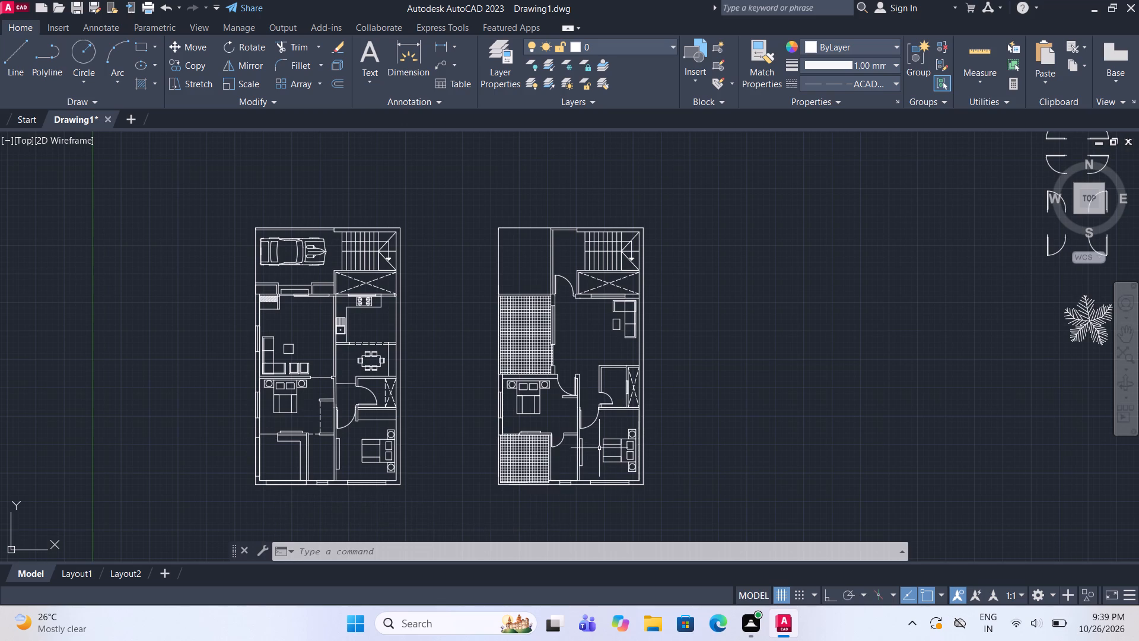
scroll(612, 434, "down", 2)
scroll(489, 350, "up", 3)
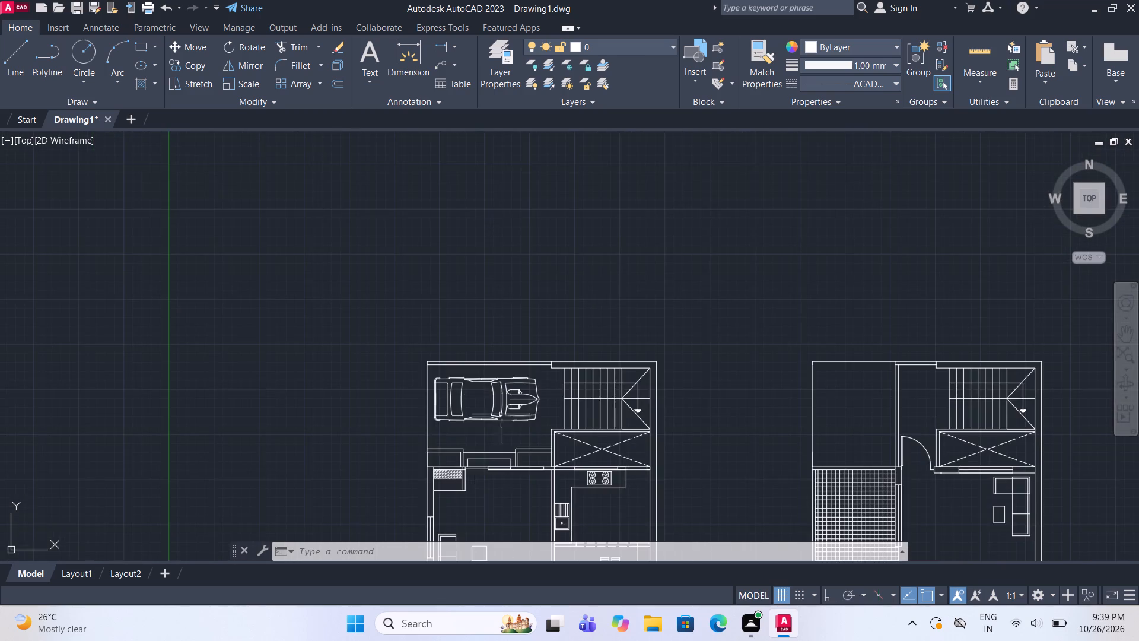
scroll(498, 424, "up", 2)
middle_click_drag(498, 424, 498, 404)
left_click(371, 49)
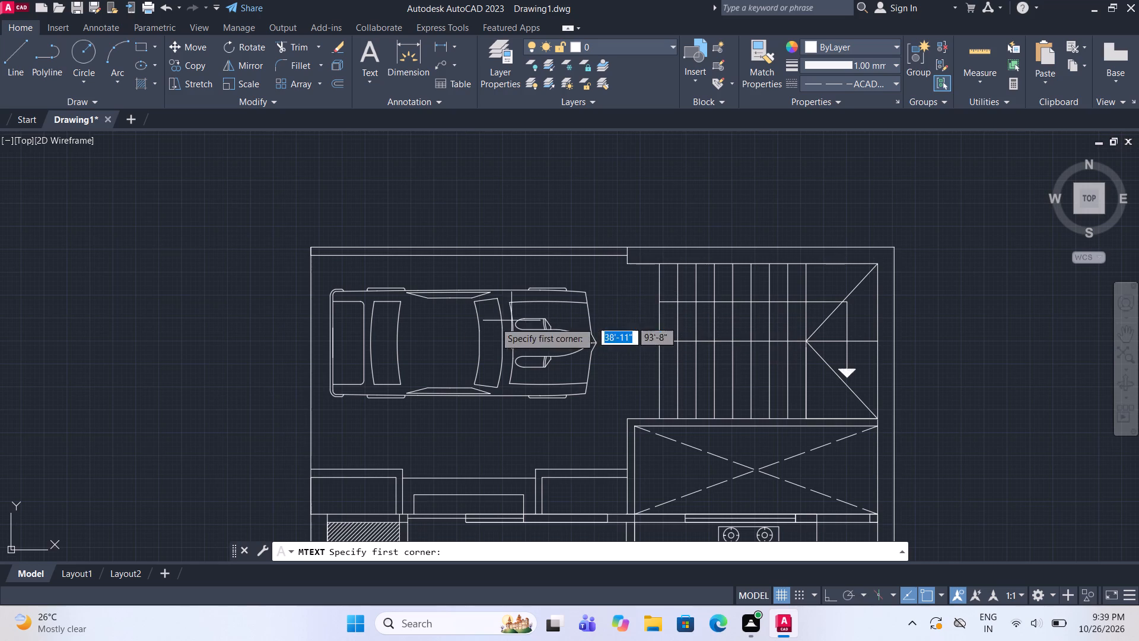
left_click(416, 454)
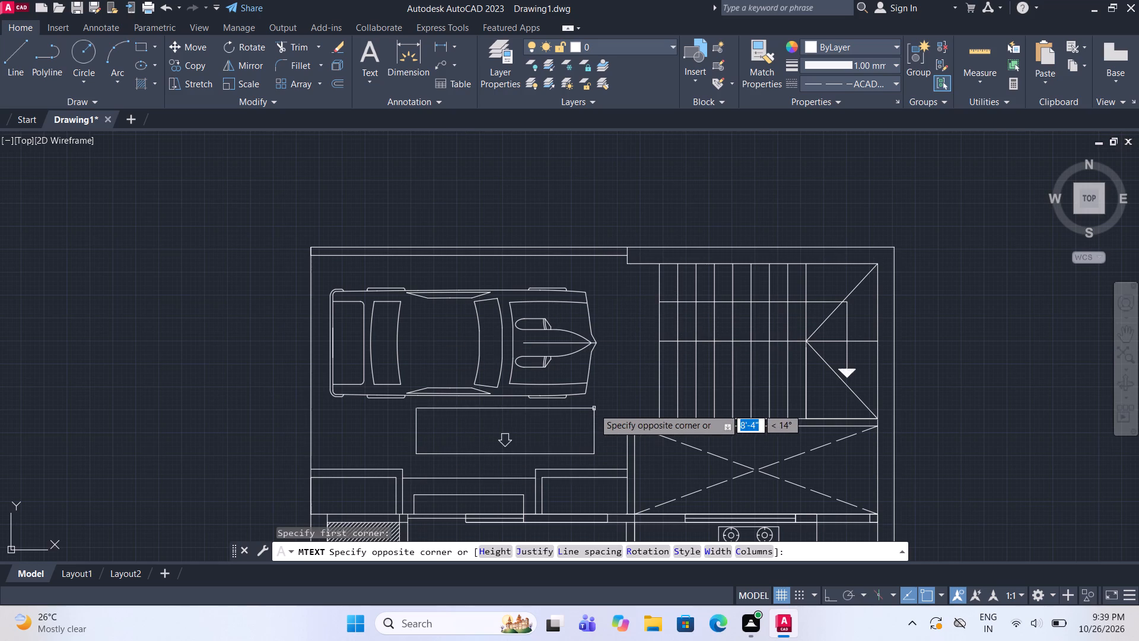
left_click(594, 408)
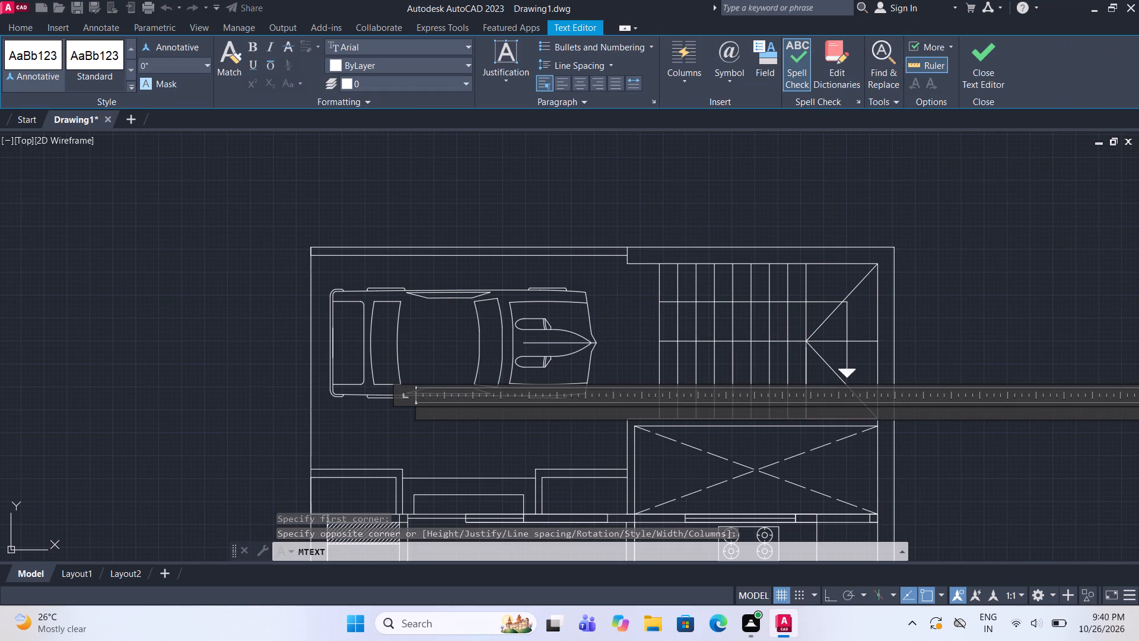
type("PARKING")
key("space")
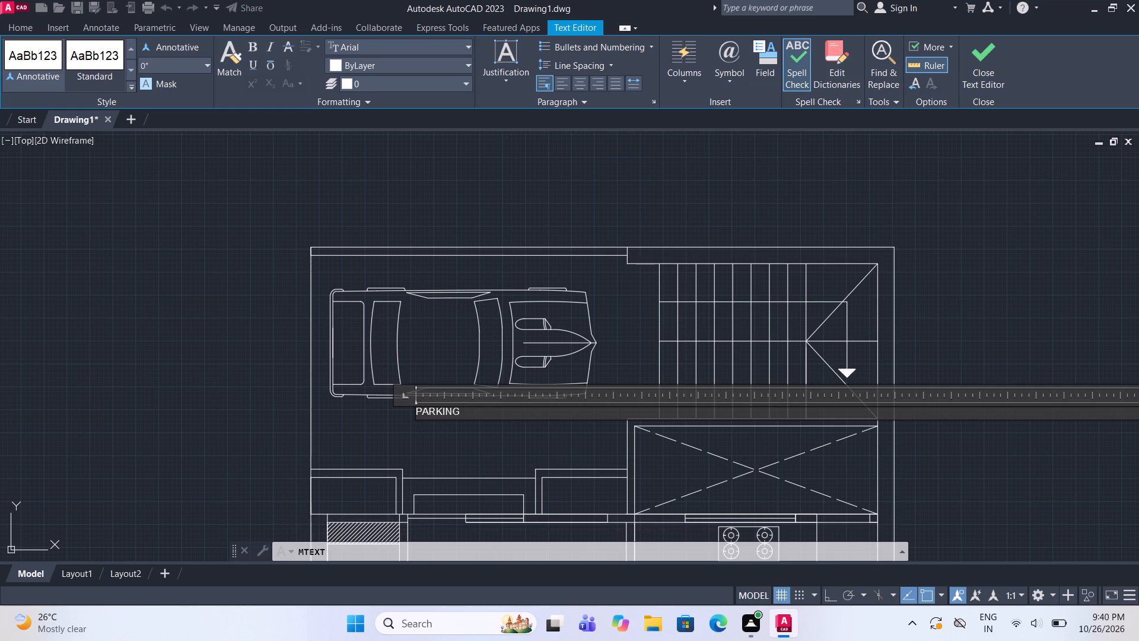
key("Return")
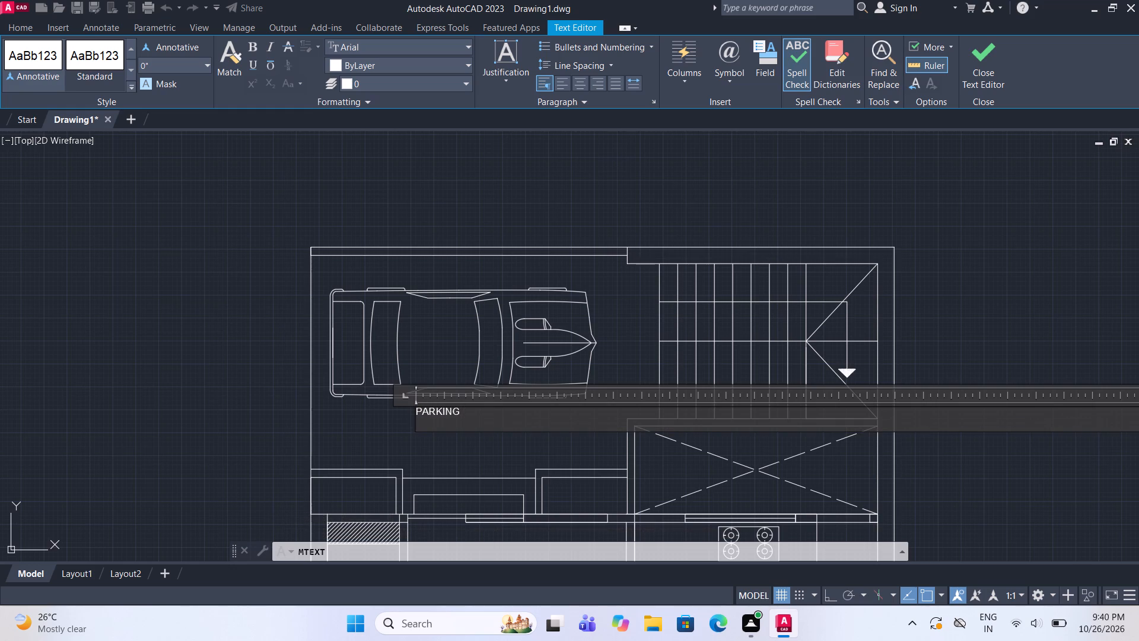
type("15'")
type("10\"=")
key("BackSpace")
key("8")
key("BackSpace")
key("shift+asterisk")
type("11'3\"")
left_click(418, 410)
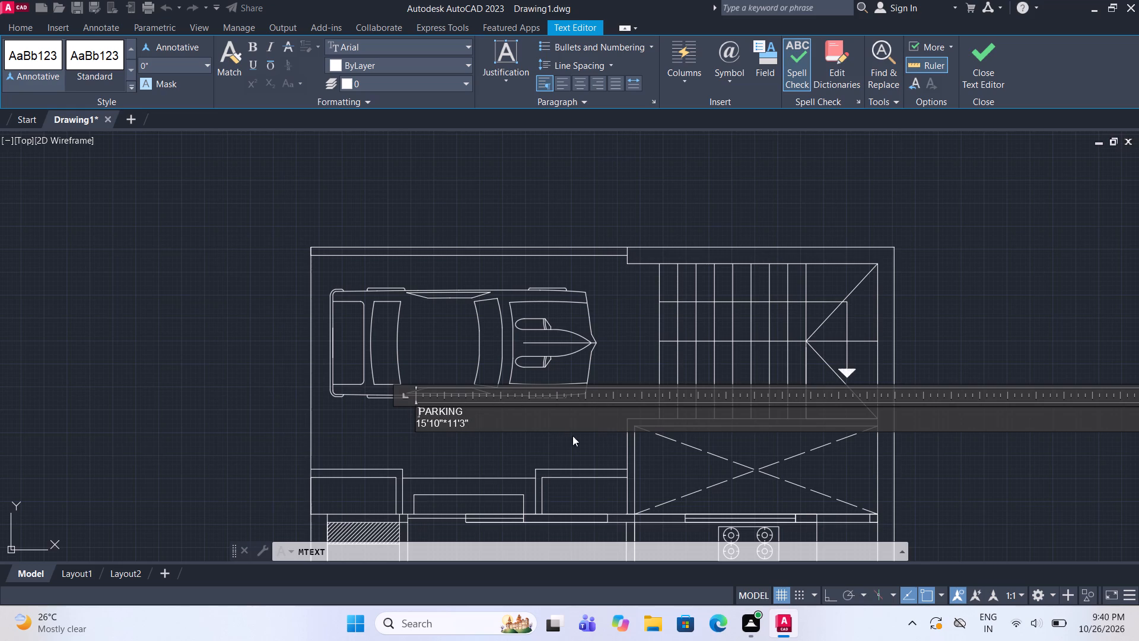
key("space")
left_click(977, 78)
Scale up the PARKING label below the first plan's car from a base point beside it, picking a factor of about 2'-0".
scroll(691, 315, "down", 1)
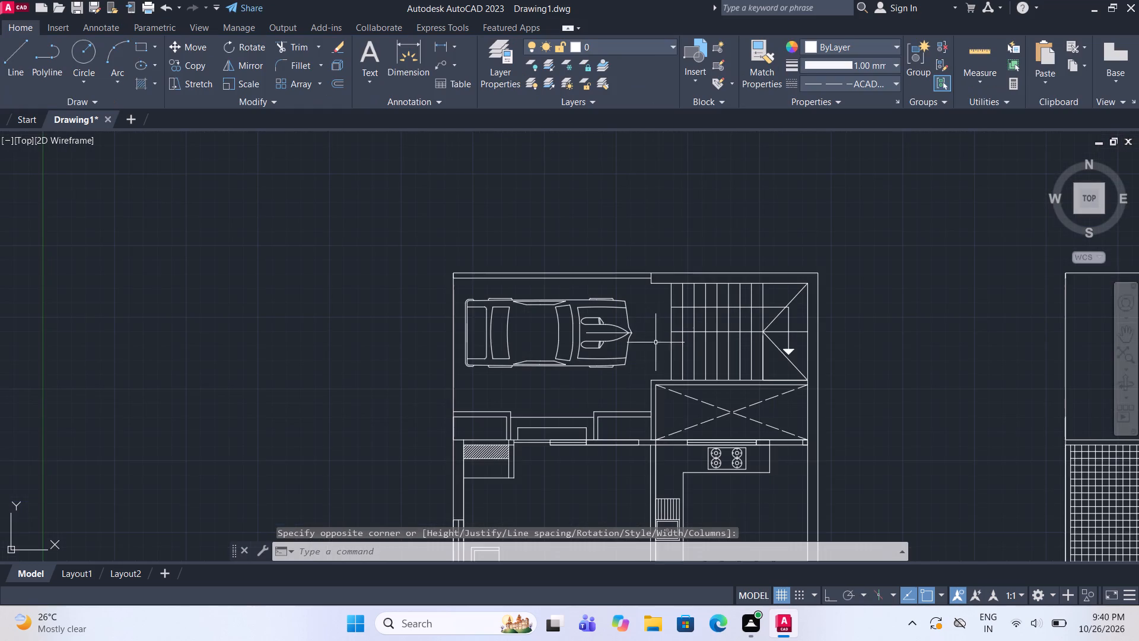
scroll(594, 379, "up", 2)
left_click(402, 365)
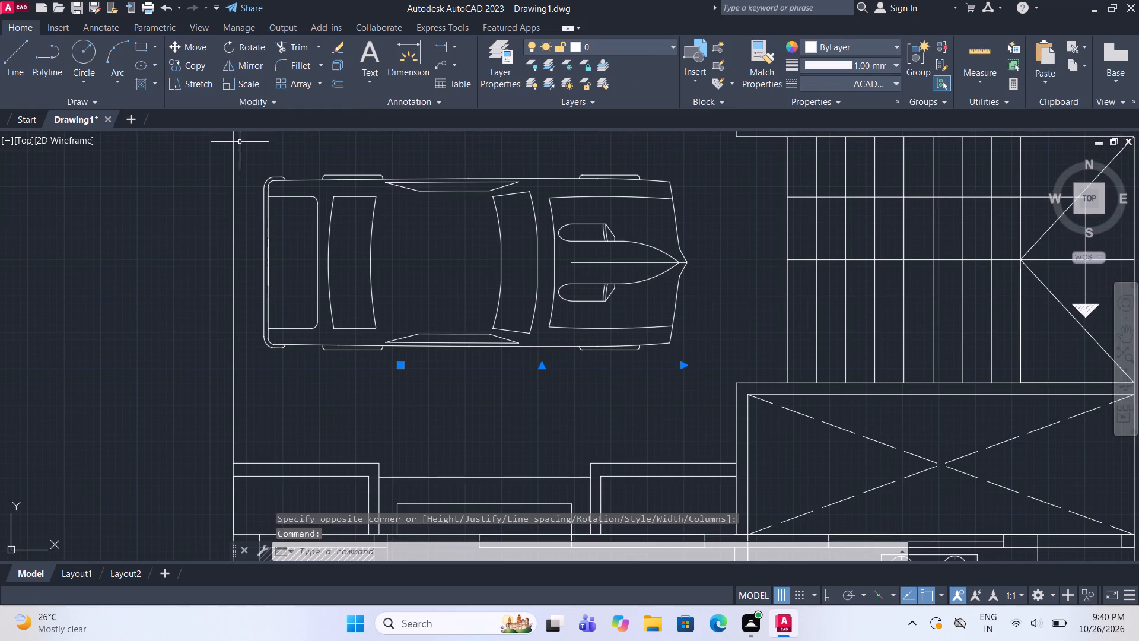
left_click(250, 86)
left_click(390, 367)
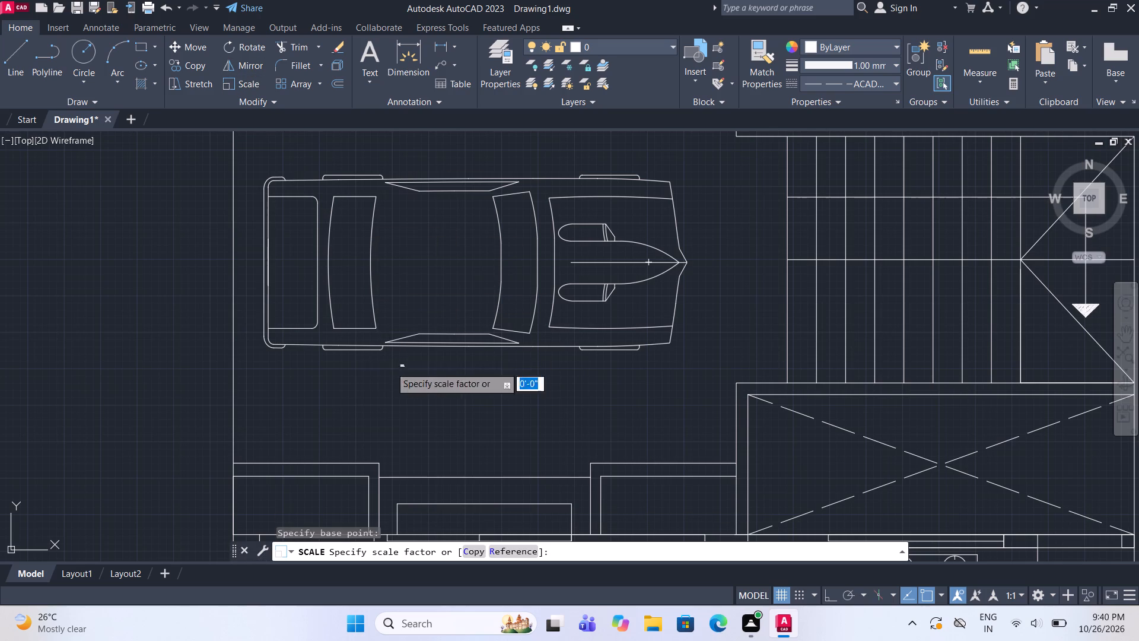
middle_click_drag(947, 391, 490, 359)
scroll(758, 360, "down", 5)
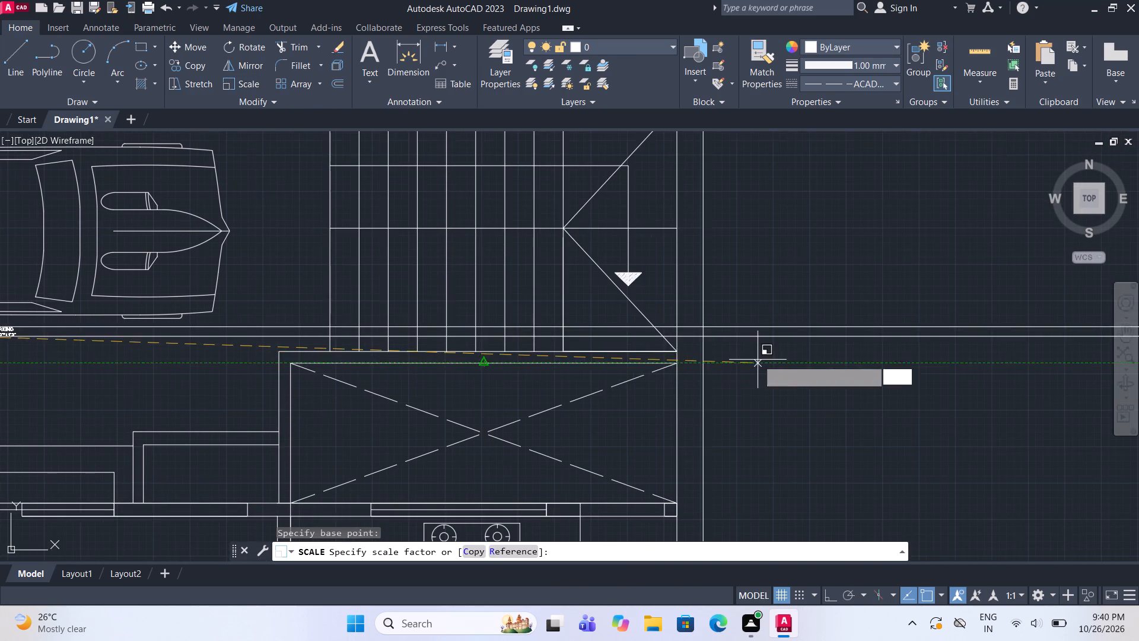
middle_click_drag(940, 365, 745, 373)
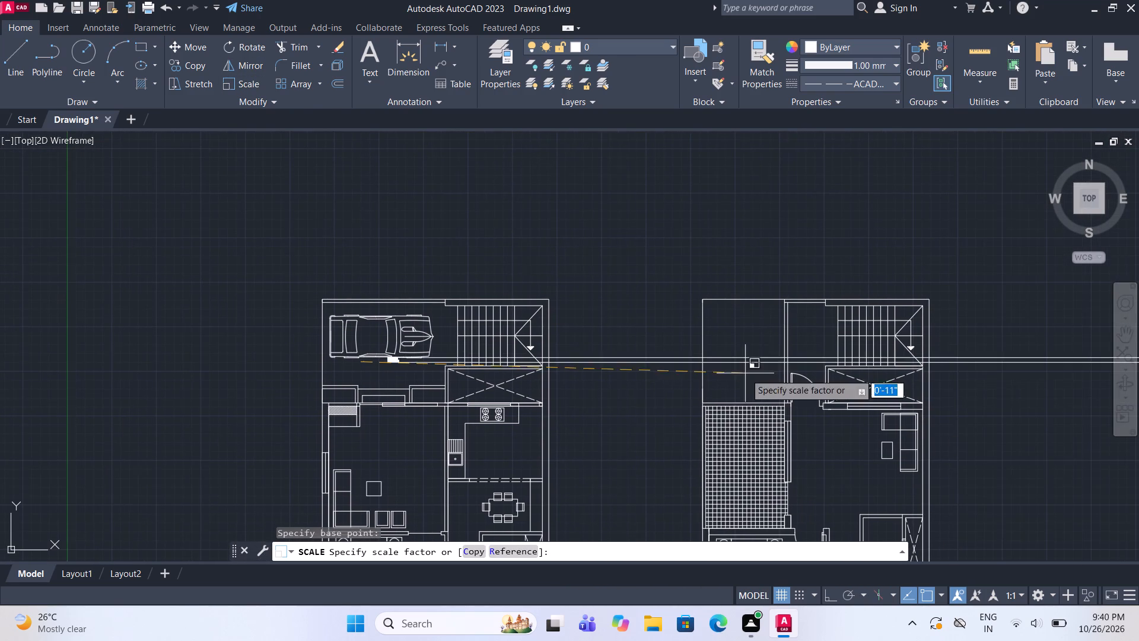
middle_click_drag(960, 373, 824, 378)
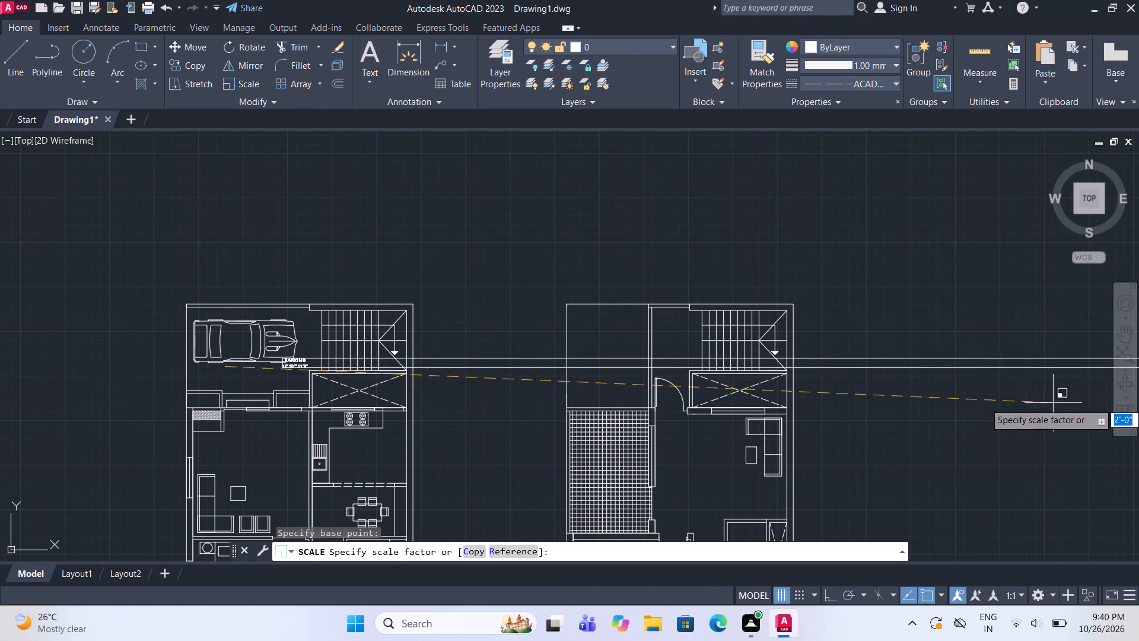
left_click(1054, 403)
scroll(342, 399, "up", 3)
middle_click_drag(388, 388, 714, 383)
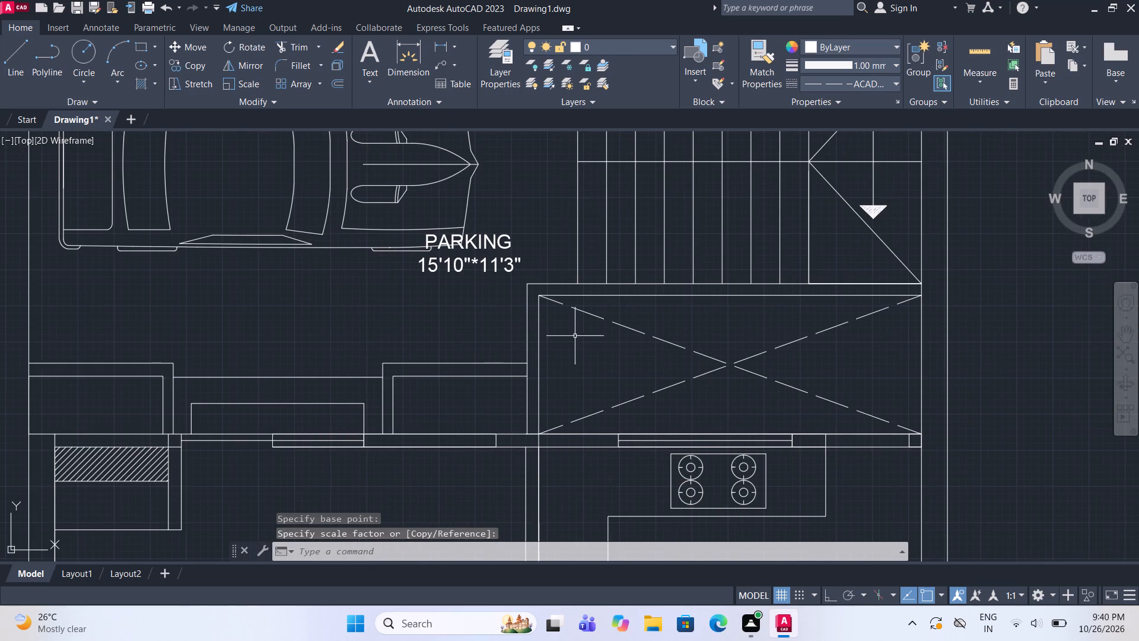
Move the PARKING label into the open space below the middle of the car, above the steps.
left_click_drag(493, 270, 487, 261)
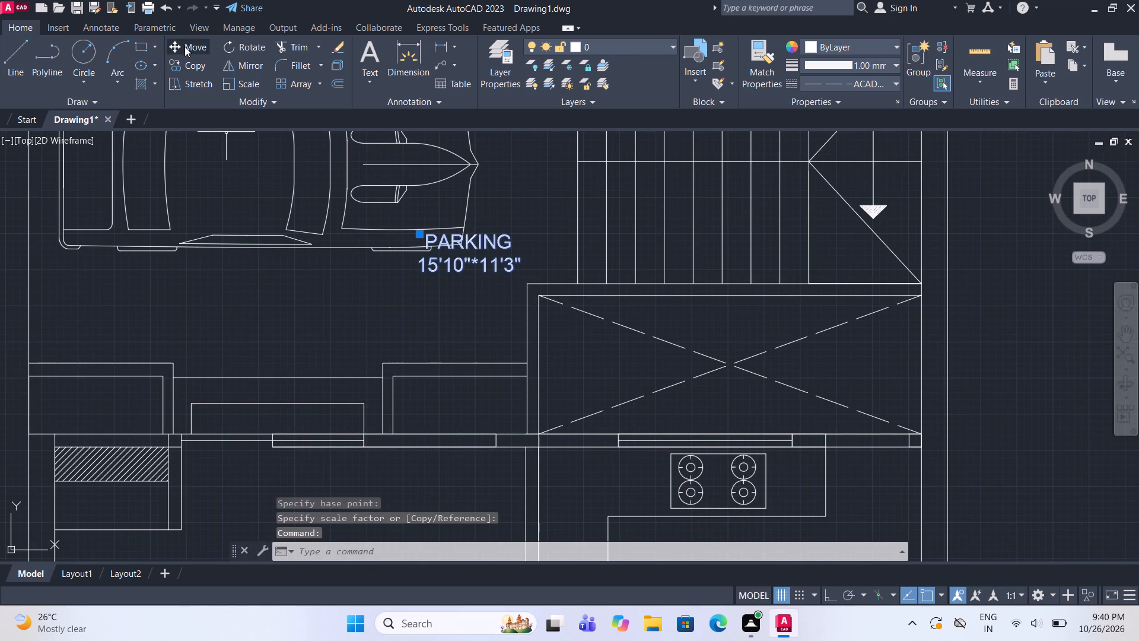
left_click(184, 46)
left_click(458, 269)
left_click(238, 310)
Copy the PARKING label into the first plan's shaft with dashed diagonals and into the kitchen below it.
left_click(254, 295)
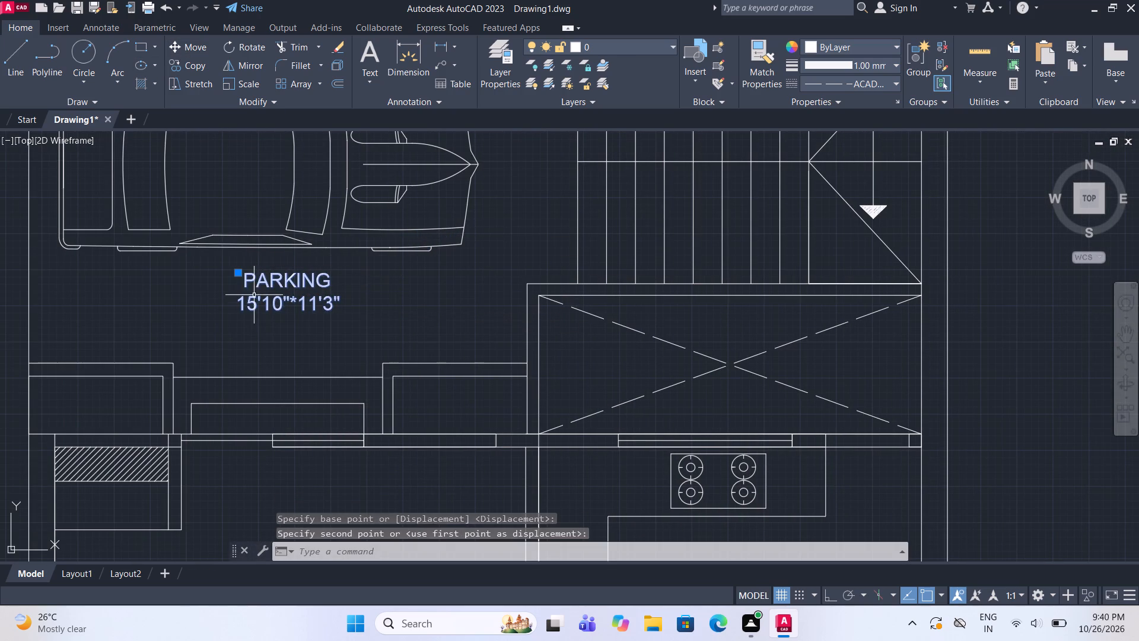
left_click(187, 68)
left_click(260, 278)
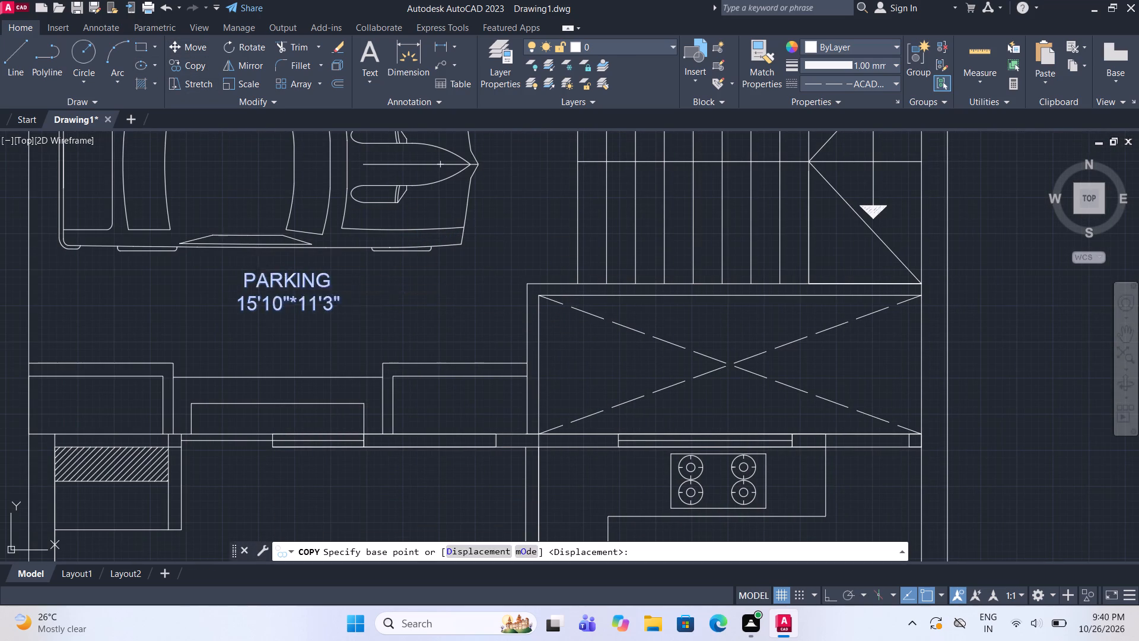
scroll(322, 300, "down", 3)
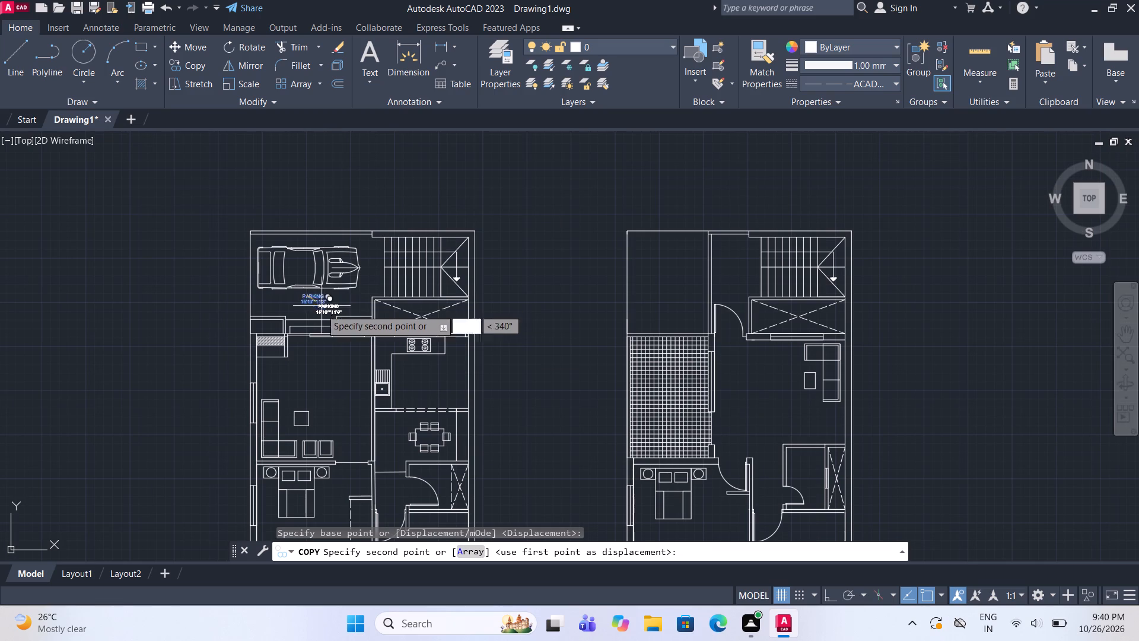
middle_click_drag(347, 339, 373, 332)
scroll(426, 311, "up", 1)
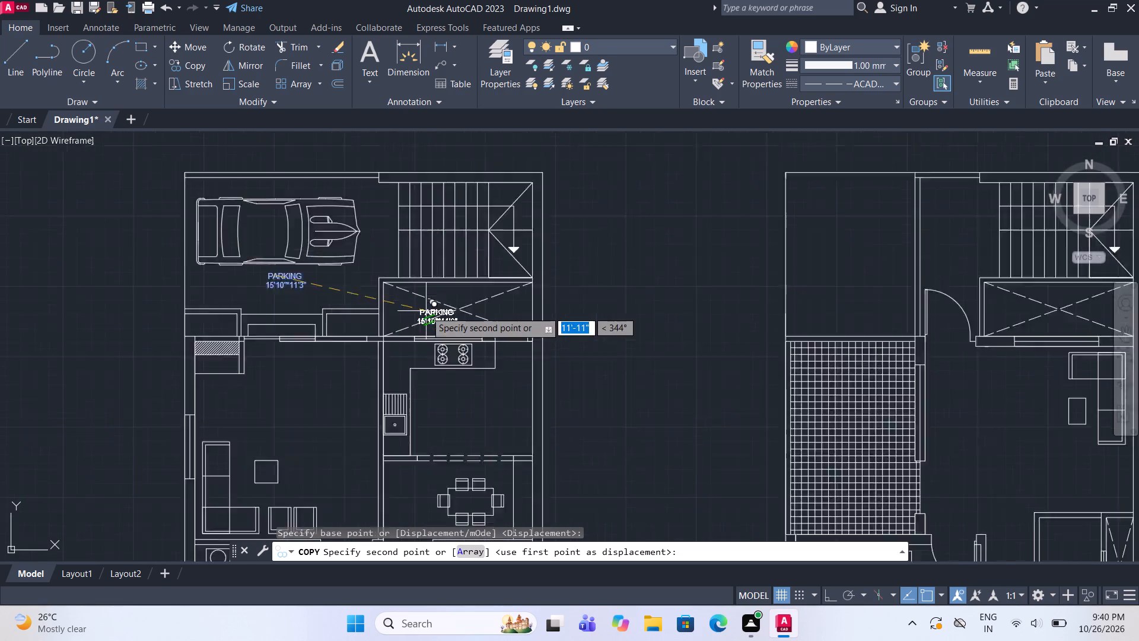
scroll(426, 311, "up", 1)
left_click(462, 300)
scroll(494, 278, "down", 2)
scroll(486, 354, "up", 2)
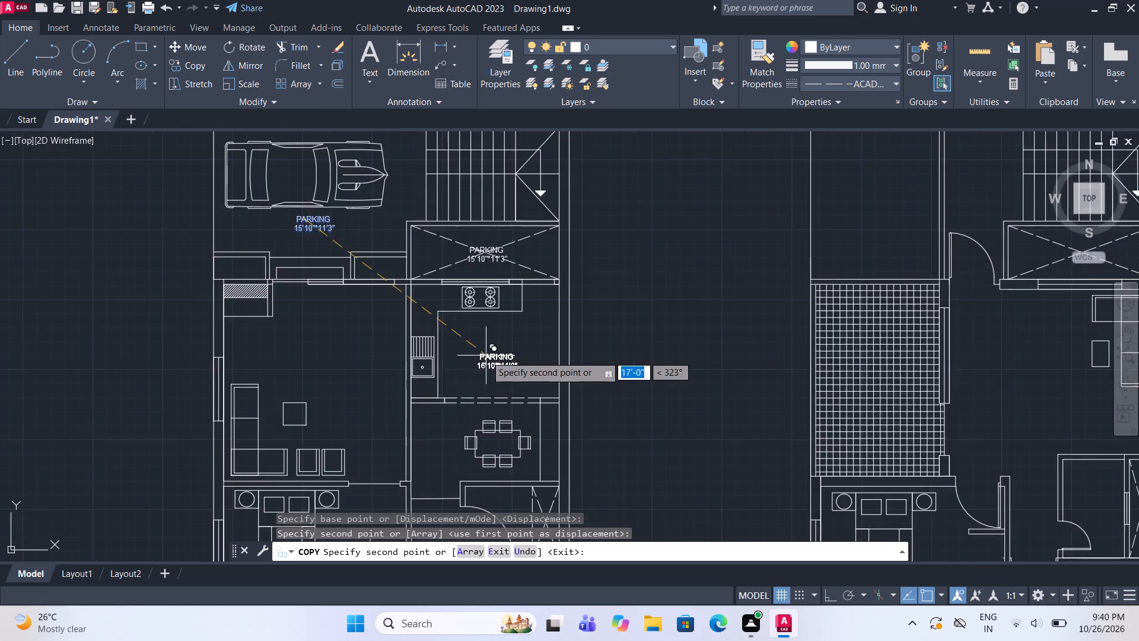
left_click(474, 336)
scroll(542, 315, "down", 2)
Place further copies of the label in the first plan's living room and on the small hatched area in its upper-left corner.
scroll(424, 351, "up", 1)
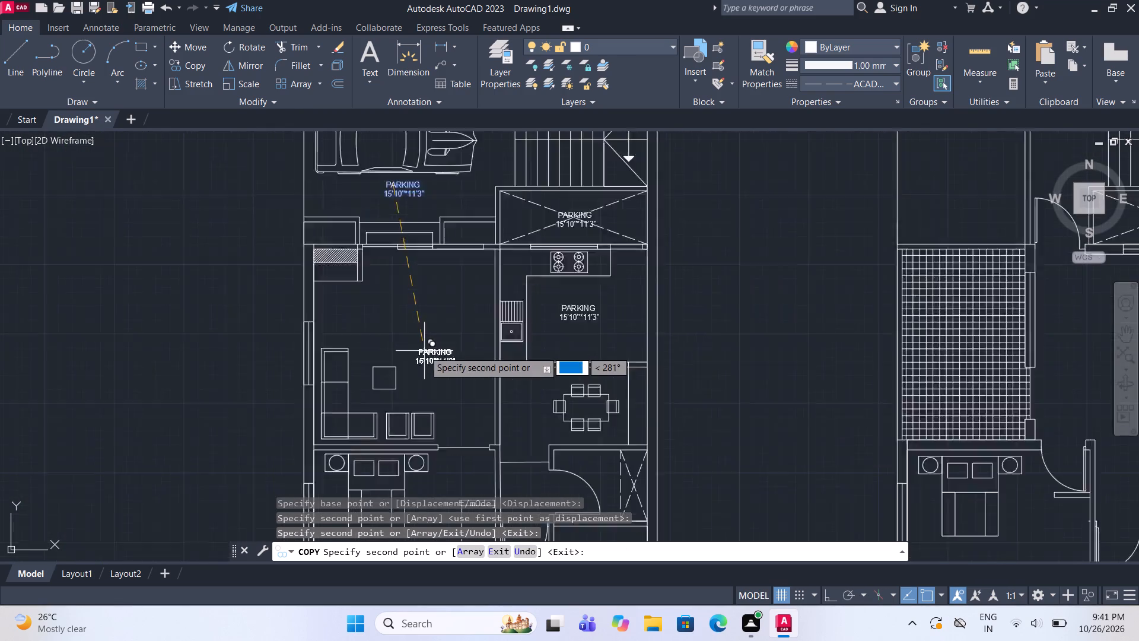
scroll(424, 351, "up", 2)
left_click(412, 332)
scroll(413, 341, "down", 2)
scroll(334, 255, "up", 3)
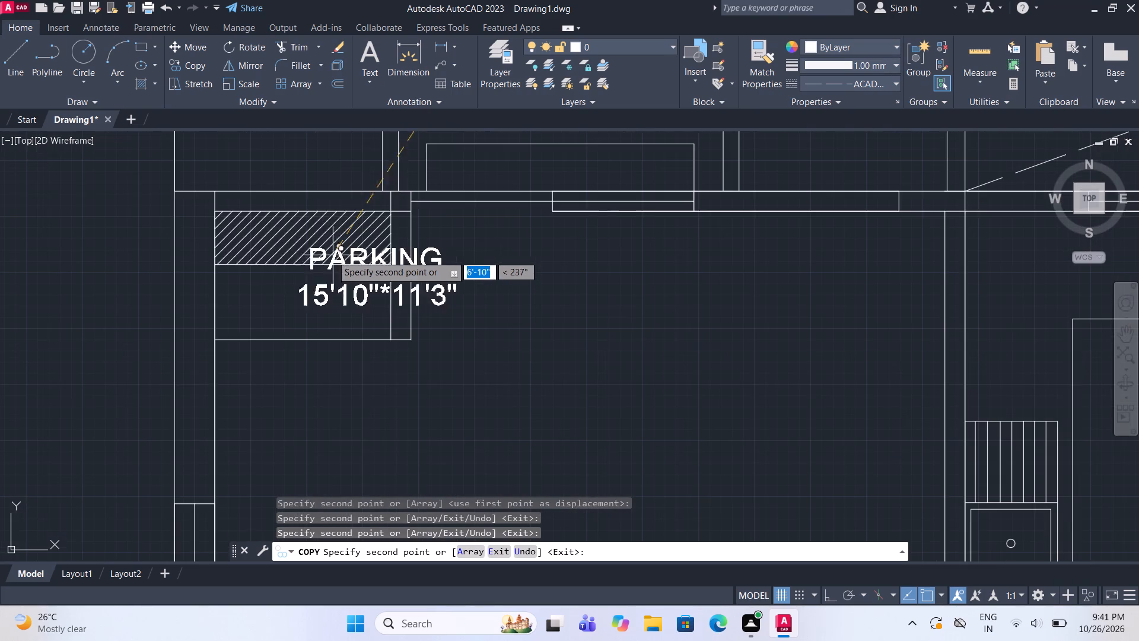
left_click(268, 258)
scroll(406, 255, "down", 3)
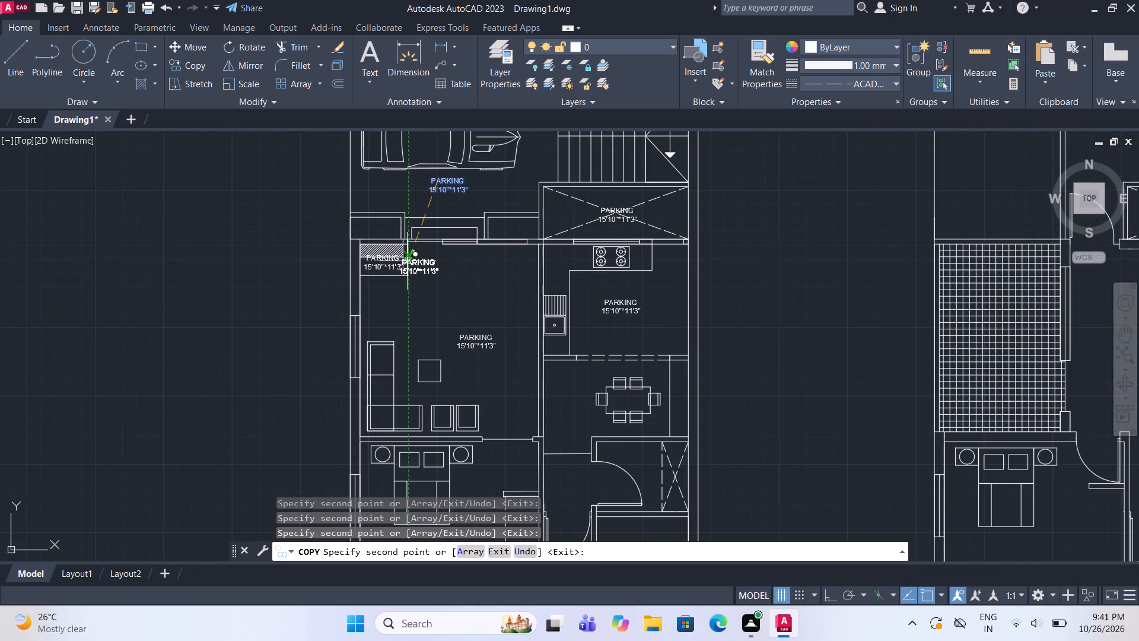
Place label copies below the left bedroom's bed, in the lower-left room and in the narrow room beside it.
middle_click_drag(429, 384, 455, 265)
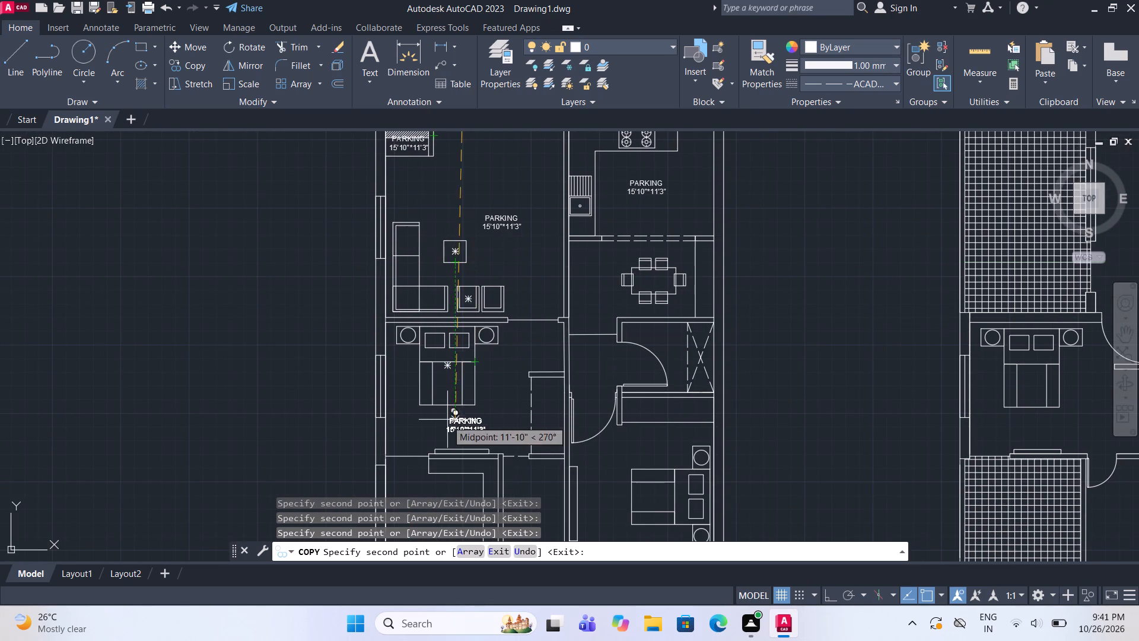
scroll(446, 423, "up", 1)
left_click(443, 411)
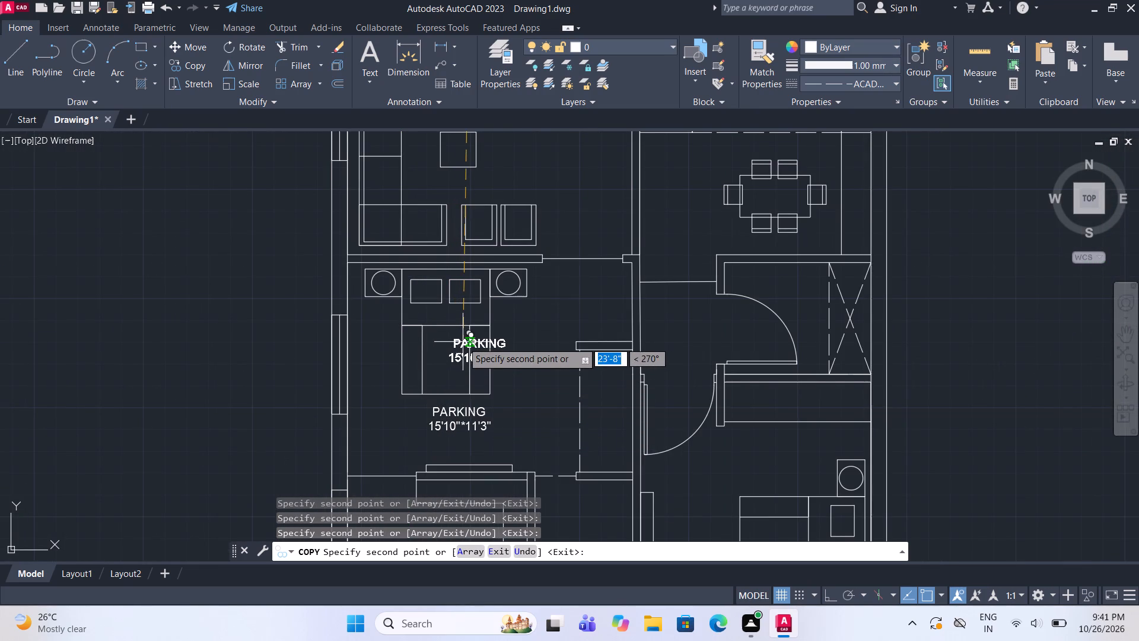
scroll(463, 342, "down", 1)
middle_click_drag(458, 404, 459, 315)
left_click(434, 394)
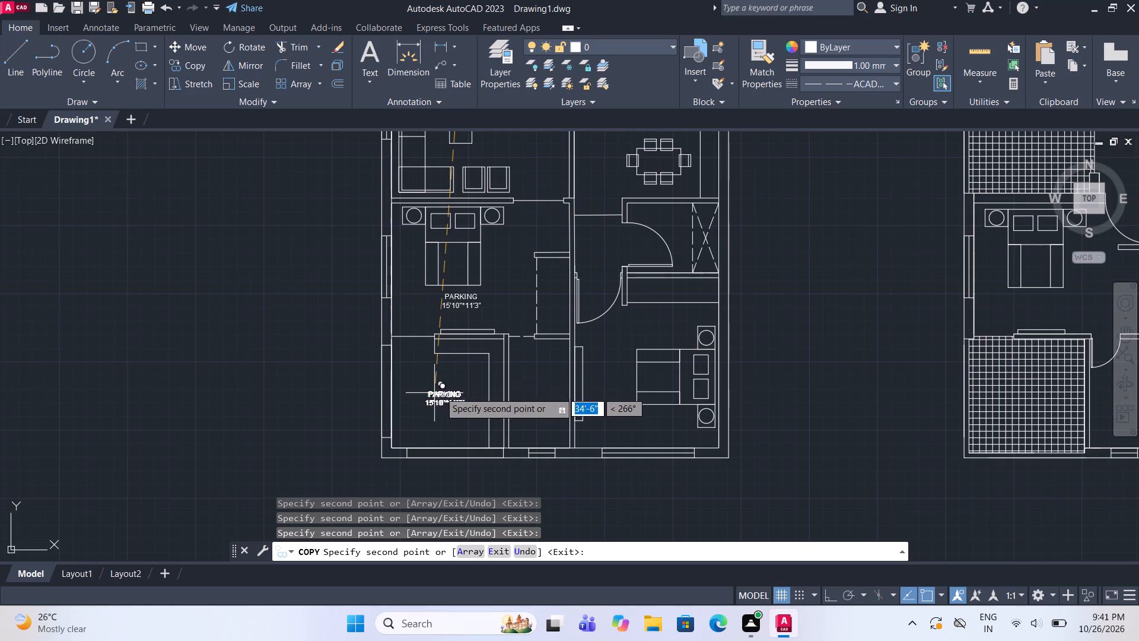
scroll(514, 402, "up", 1)
left_click(536, 372)
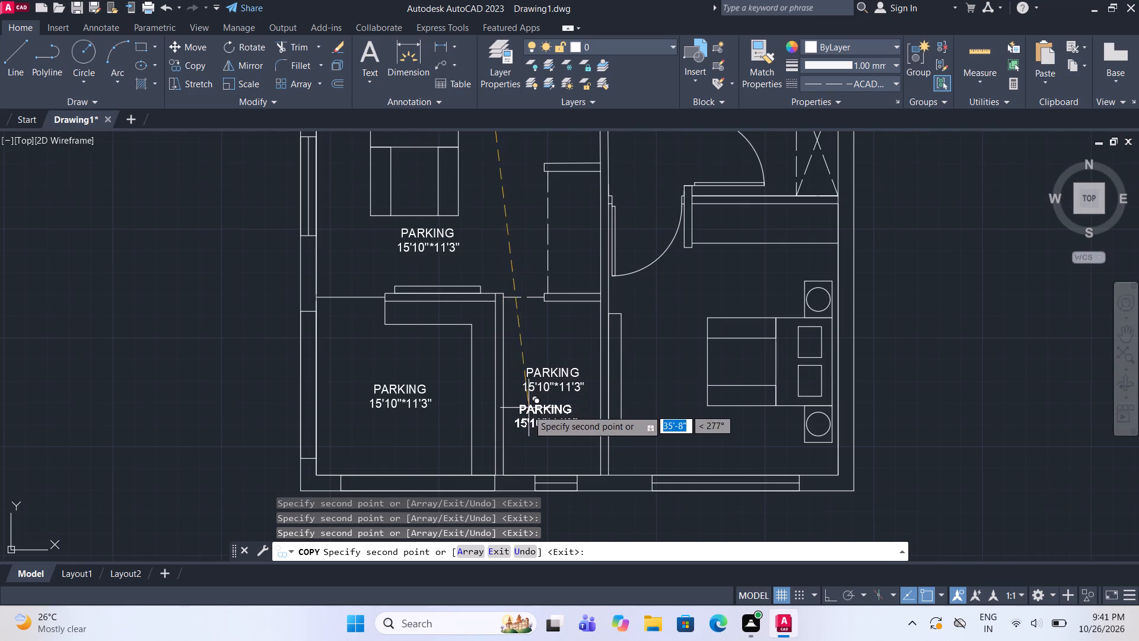
Place label copies above the lower-right bedroom's bed, in the wardrobe strip and in the bathroom of the first plan.
scroll(527, 423, "down", 2)
scroll(593, 375, "up", 2)
left_click(620, 359)
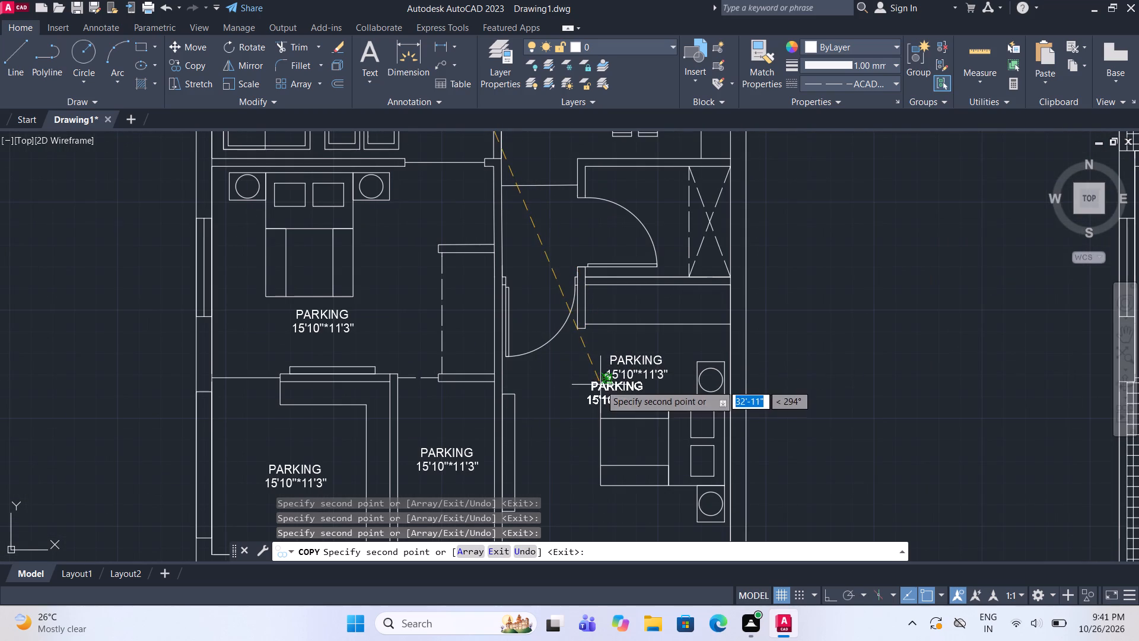
middle_click_drag(600, 395, 597, 478)
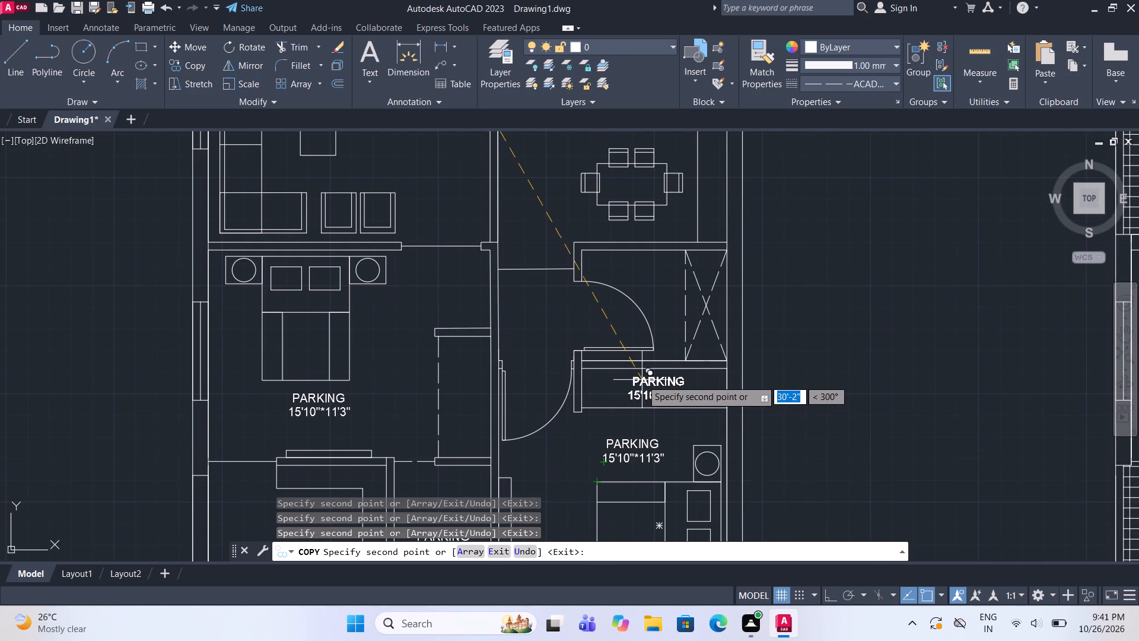
left_click(642, 380)
scroll(642, 283, "up", 1)
left_click(633, 258)
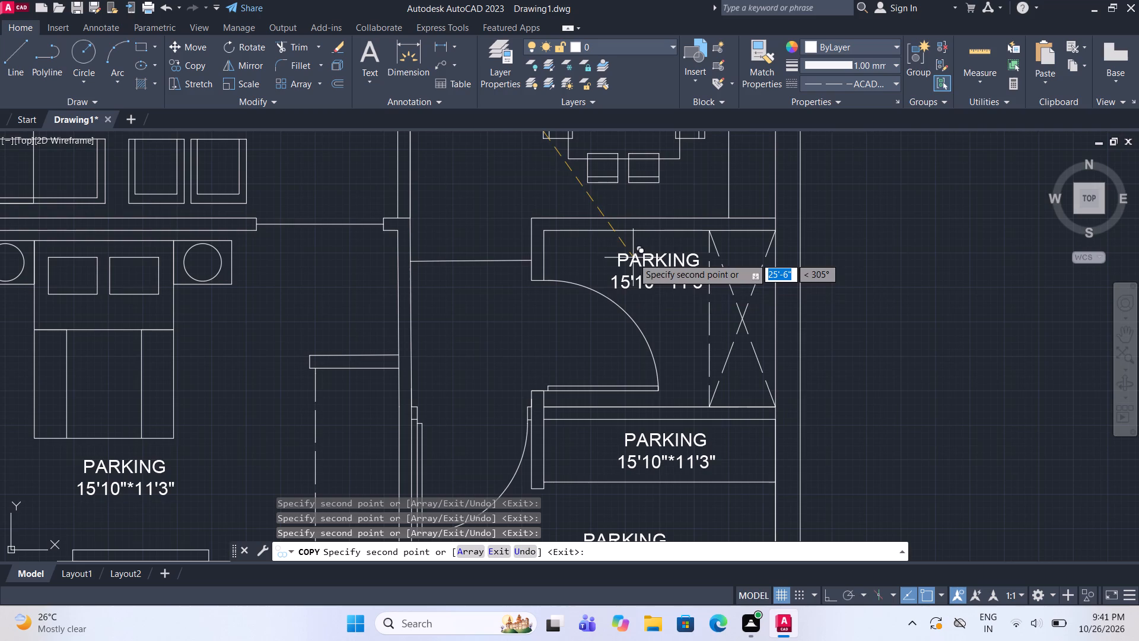
Place a copy of the label on the dining table in the first plan.
middle_click_drag(621, 299, 611, 422)
scroll(611, 426, "up", 1)
scroll(607, 456, "down", 2)
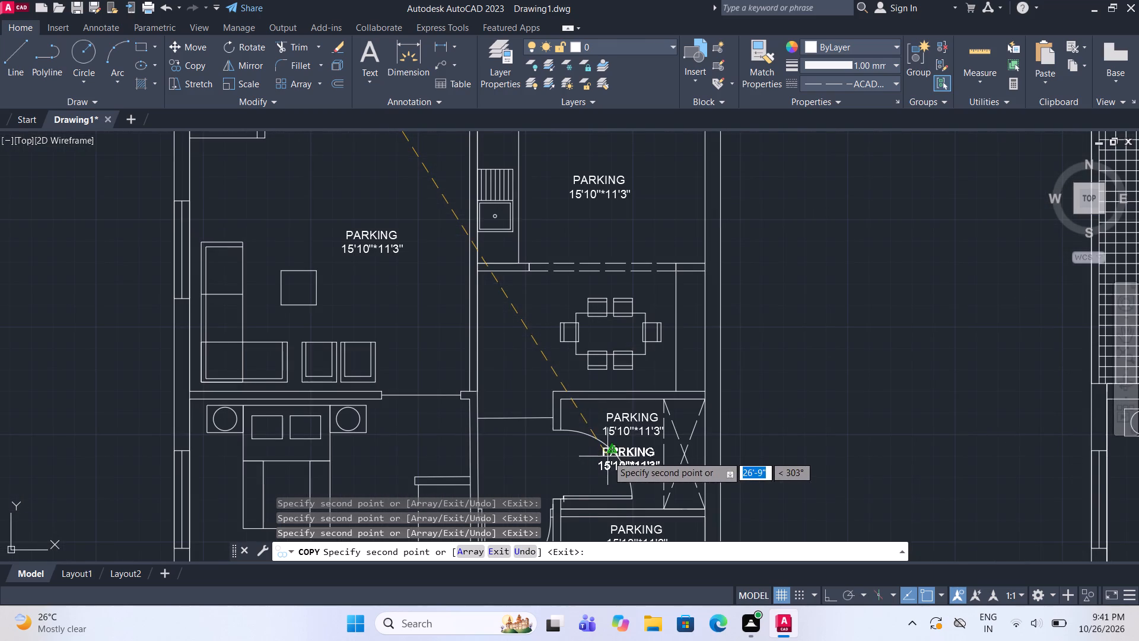
scroll(608, 450, "down", 1)
scroll(611, 346, "up", 2)
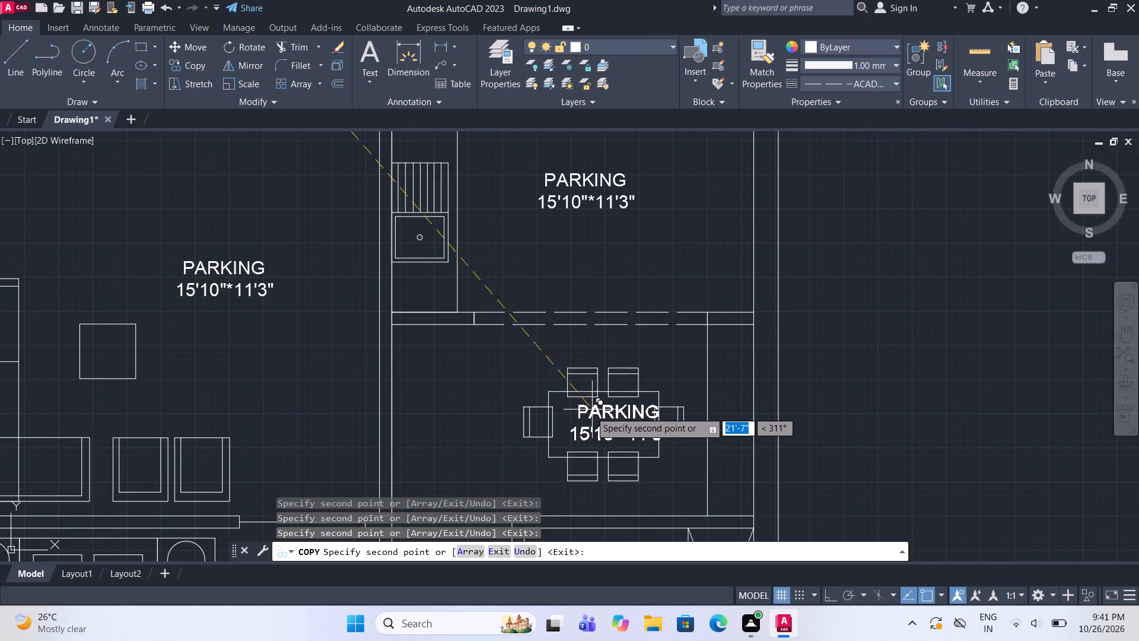
left_click(585, 412)
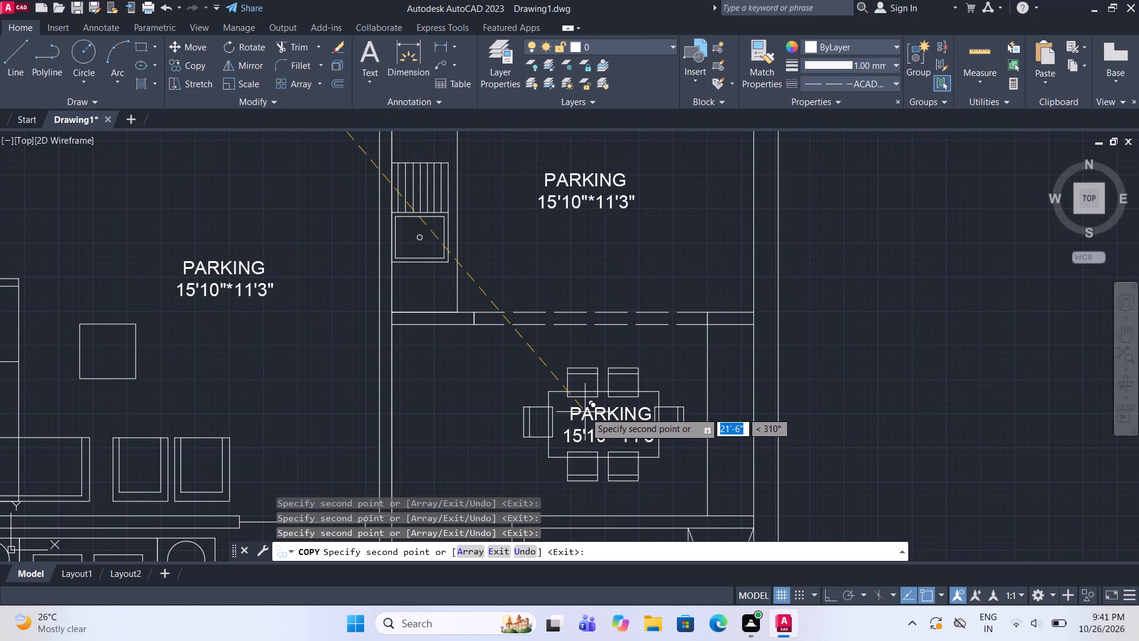
Place three label copies outside the first plan: one below it, one left of the car and one farther down the left side.
scroll(581, 416, "down", 4)
middle_click_drag(572, 471, 572, 300)
scroll(539, 413, "up", 2)
left_click(521, 346)
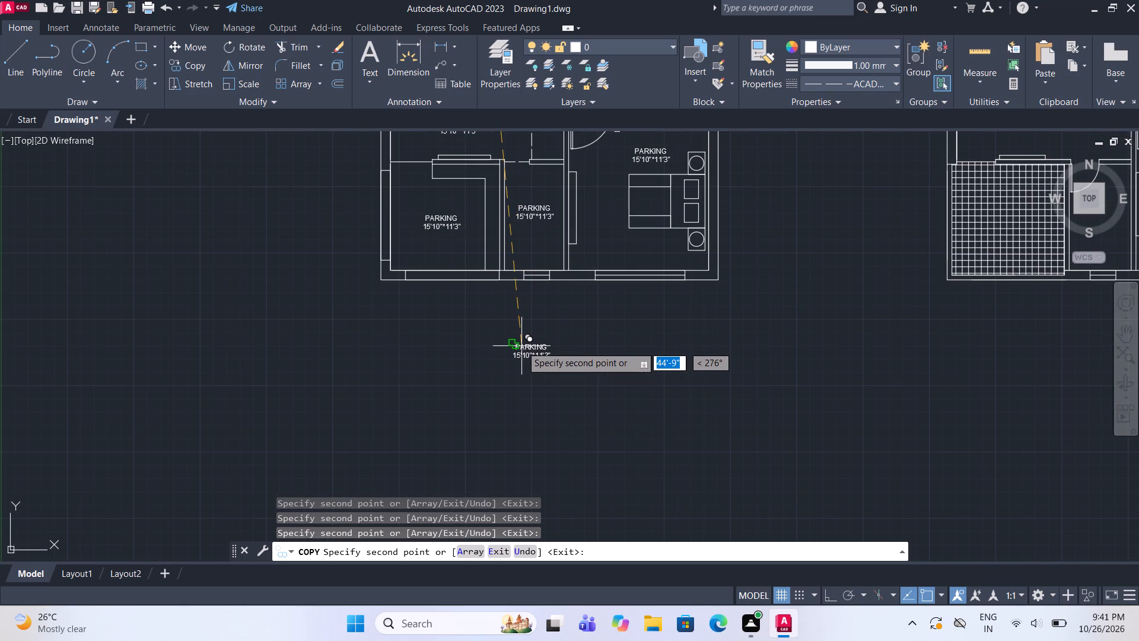
scroll(522, 375, "down", 3)
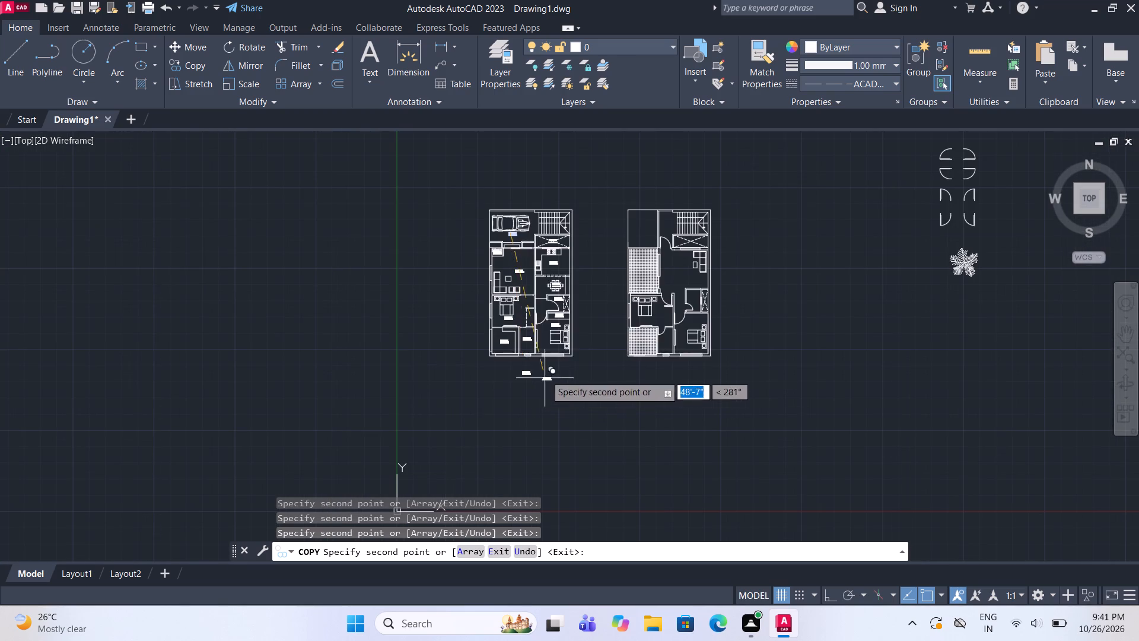
scroll(479, 221, "up", 3)
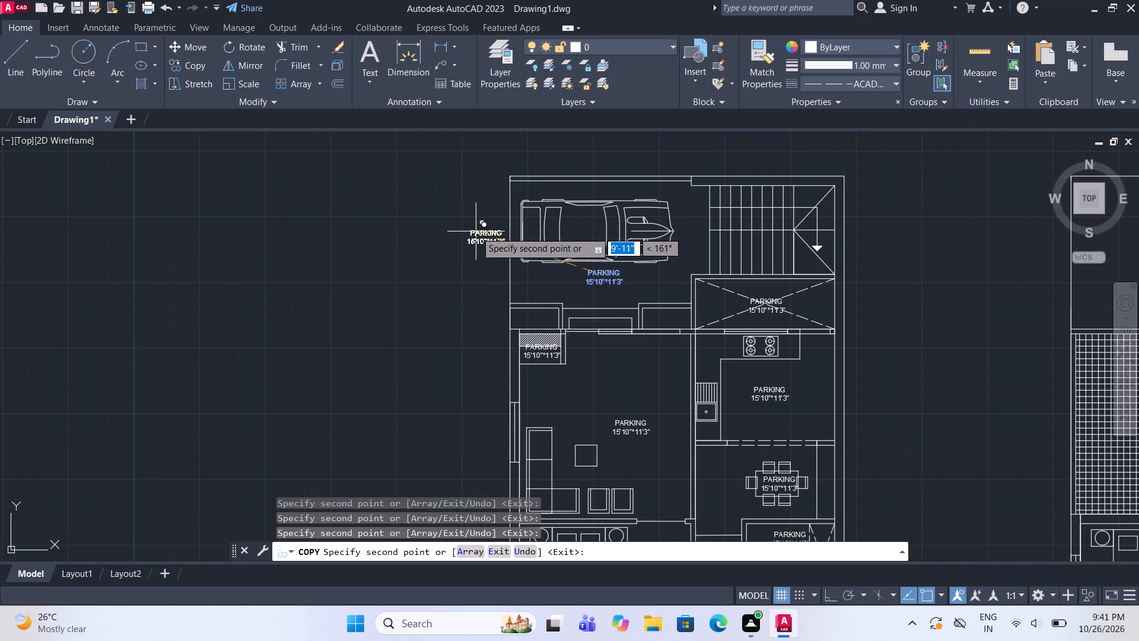
left_click(476, 231)
scroll(538, 271, "down", 2)
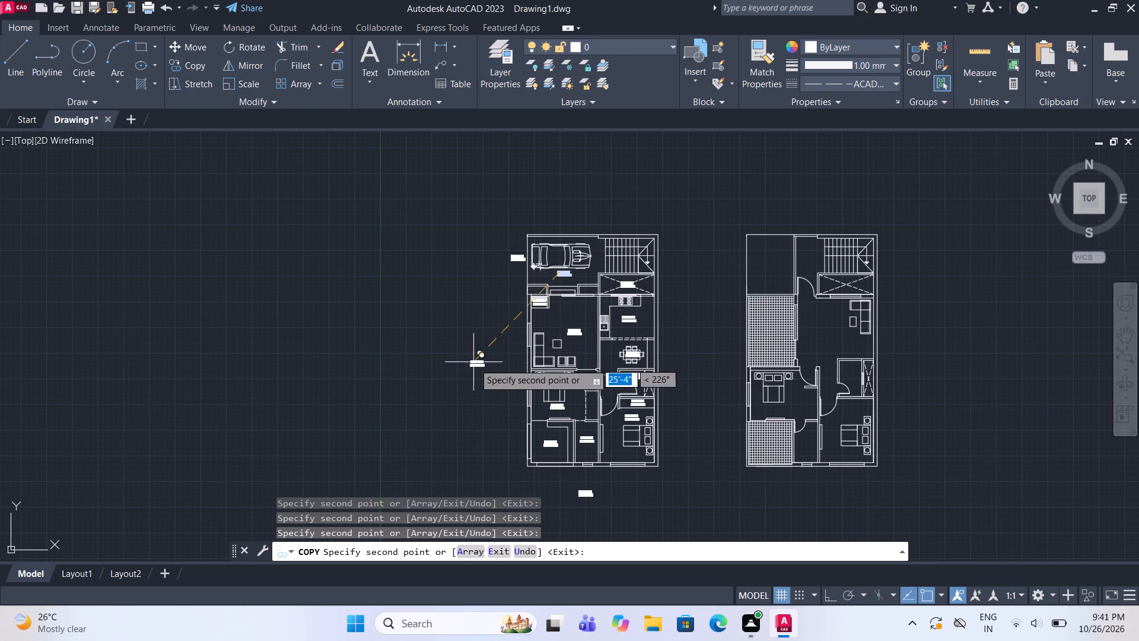
left_click(481, 361)
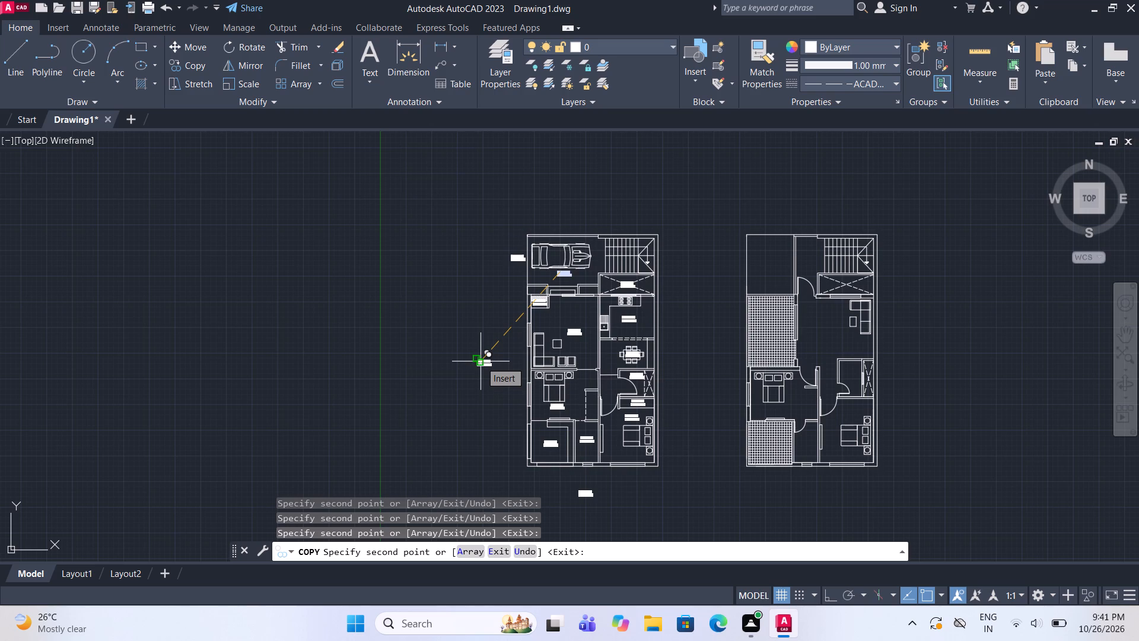
Place label copies just outside the second plan's left wall, in the space beside its stairs and in the crossed shaft below the stairs.
scroll(493, 372, "down", 2)
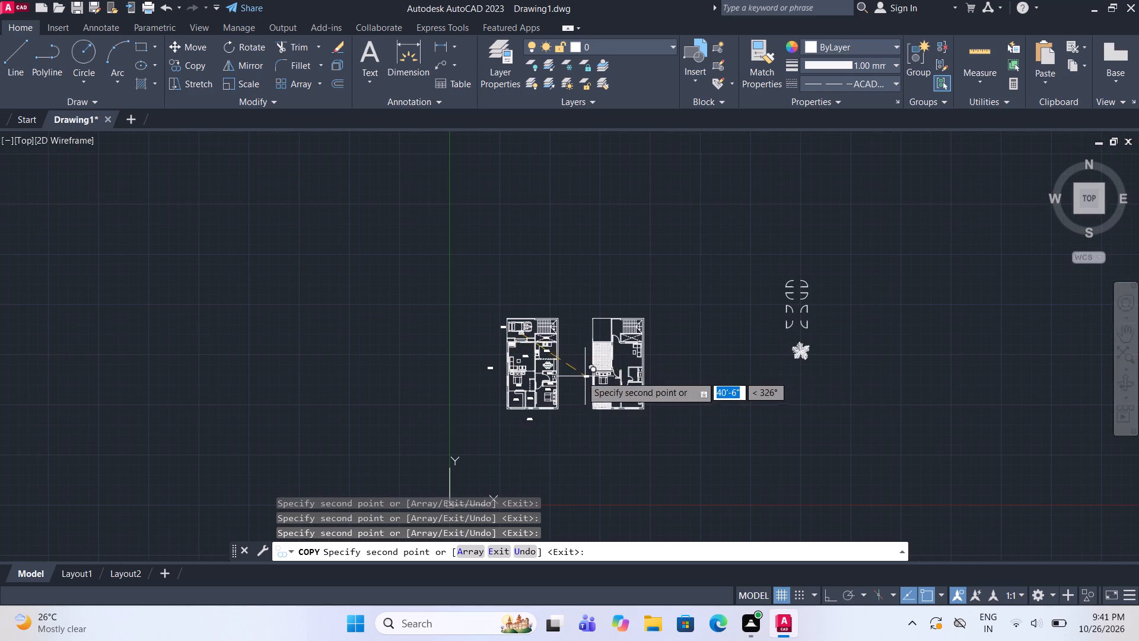
scroll(574, 372, "up", 2)
left_click(593, 359)
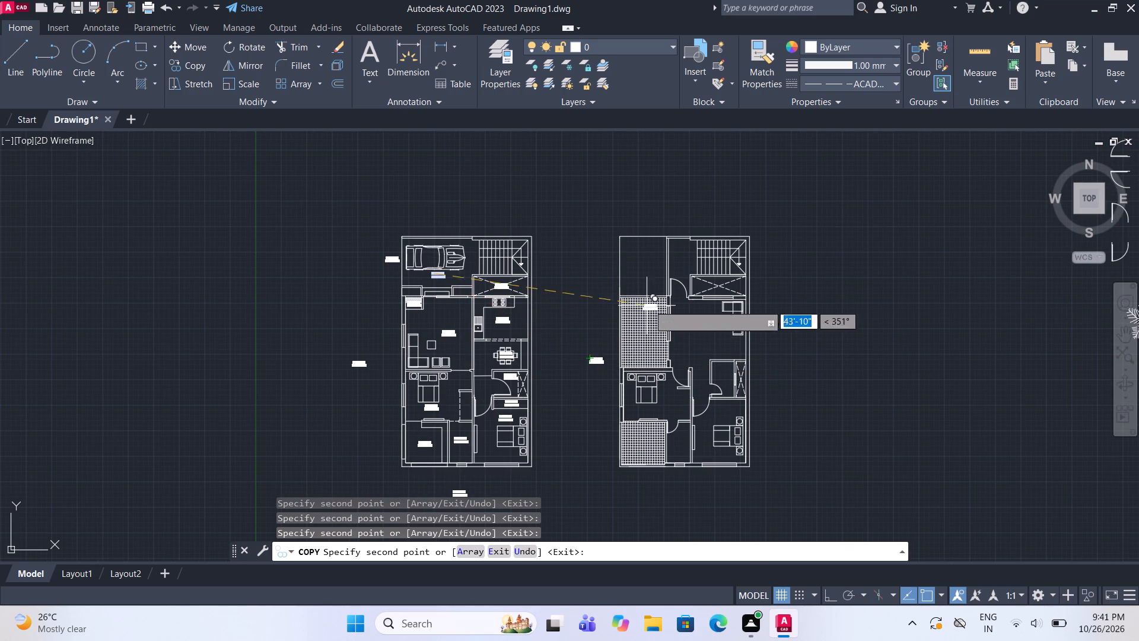
scroll(677, 256, "up", 3)
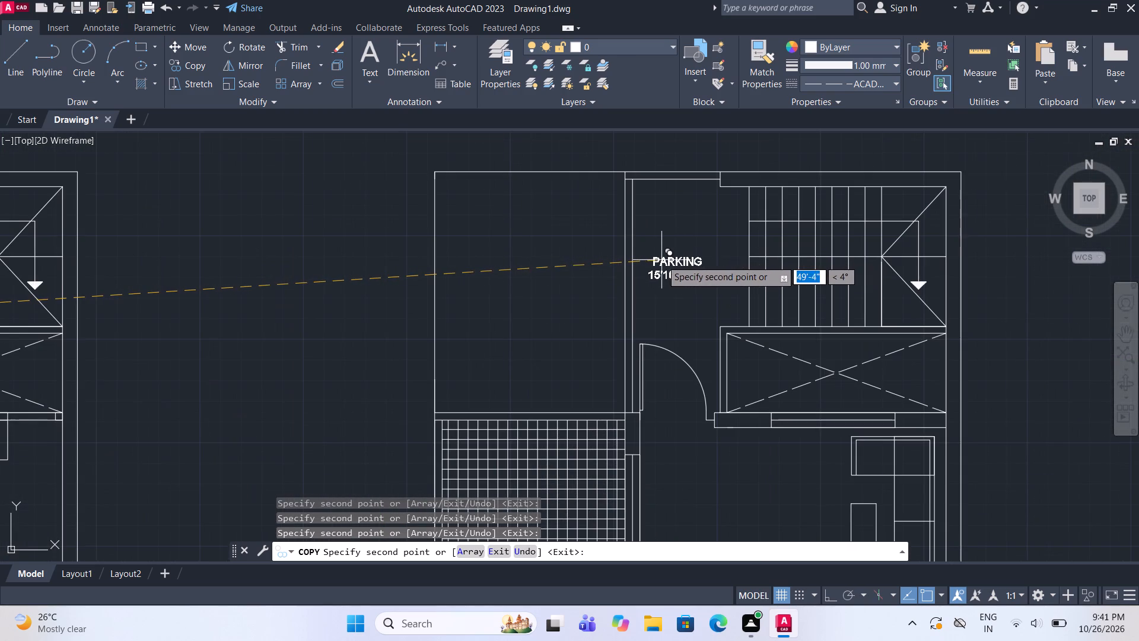
left_click(661, 260)
left_click(816, 374)
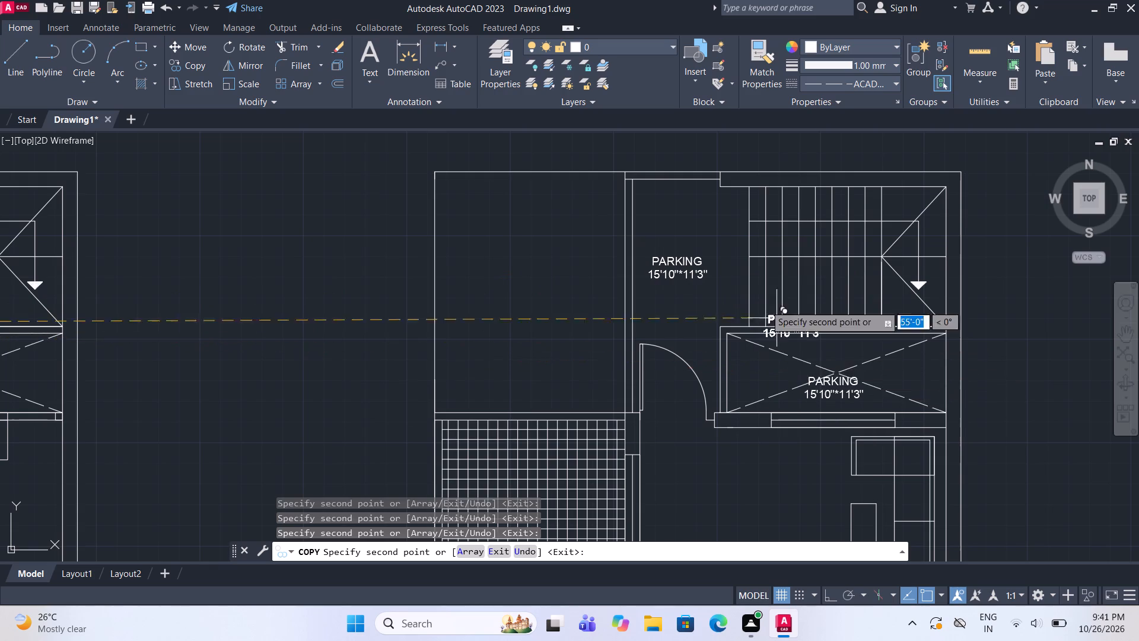
Place label copies beside the sofa in the second plan's living area and on its large hatched area.
scroll(747, 278, "down", 3)
scroll(753, 345, "up", 3)
left_click(747, 326)
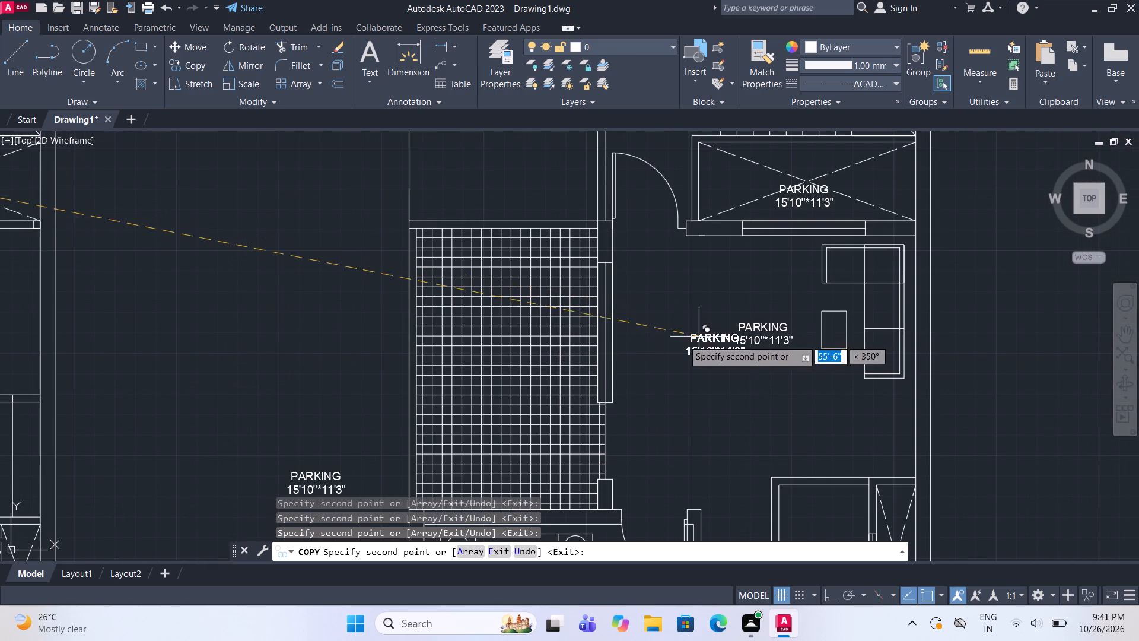
left_click(498, 361)
Place label copies below the left bedroom's bed, on the lower hatched area, in the small room beside it and in the wardrobe recess.
scroll(572, 304, "down", 3)
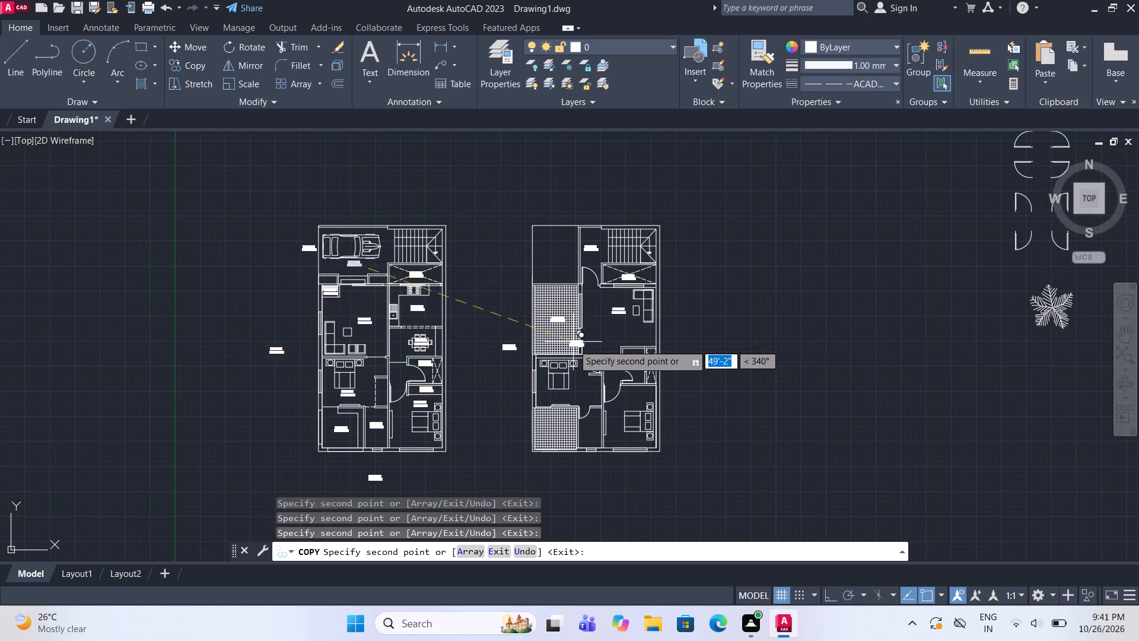
scroll(543, 396, "up", 3)
left_click(584, 384)
scroll(584, 384, "down", 2)
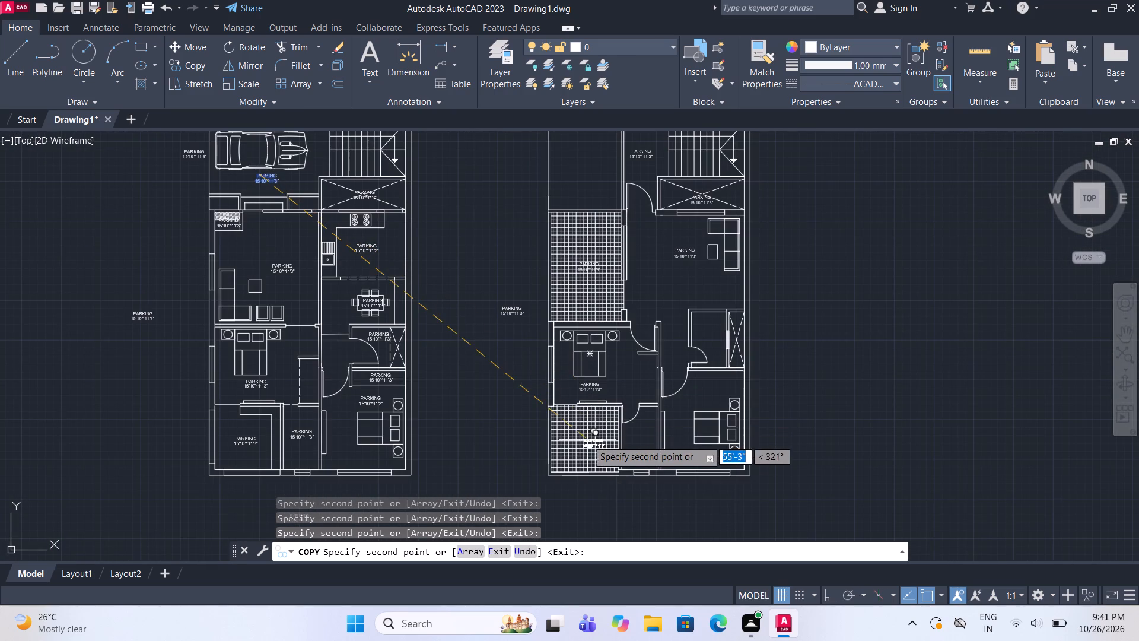
left_click(579, 432)
scroll(663, 484, "up", 1)
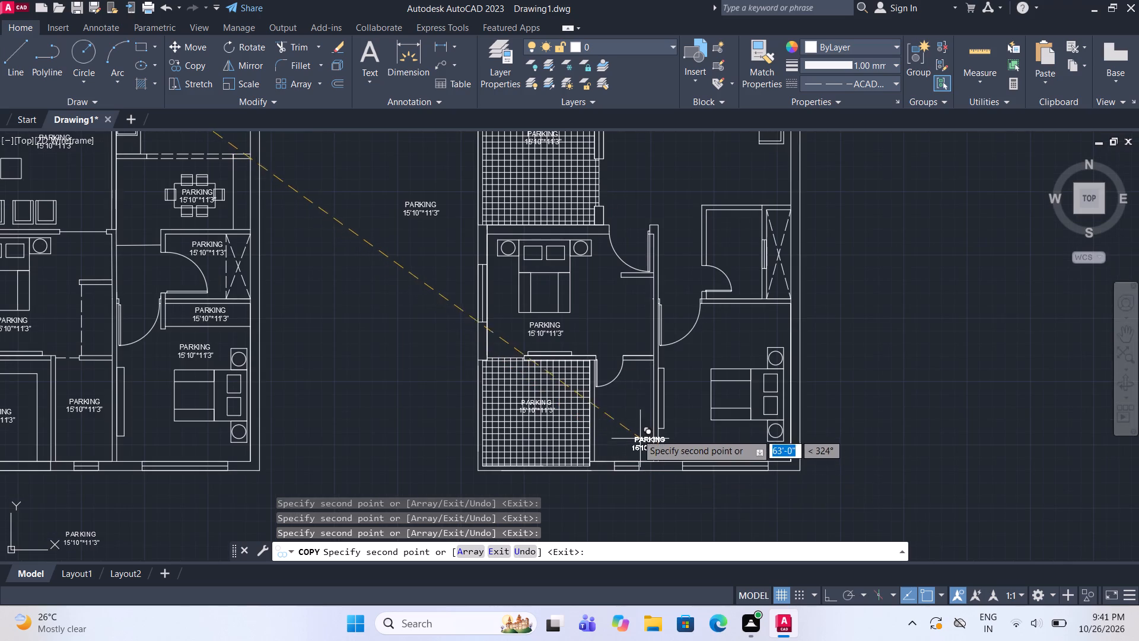
left_click(621, 418)
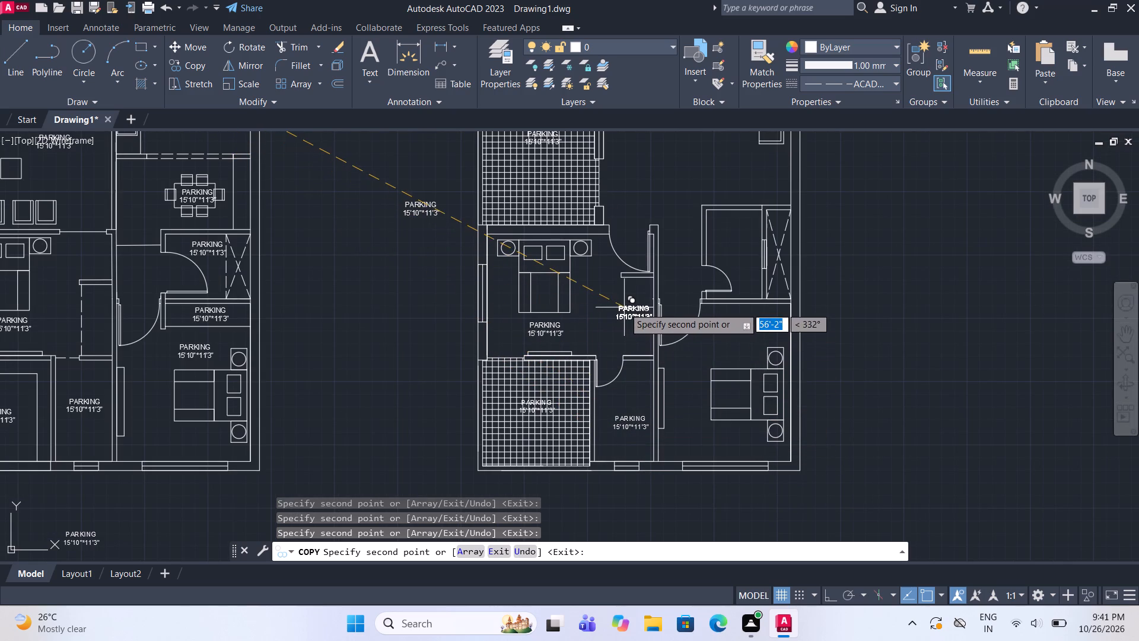
left_click(624, 307)
Place label copies above and below the lower-right bedroom's bed and in the bathroom of the second plan, finishing the copying.
scroll(749, 318, "up", 1)
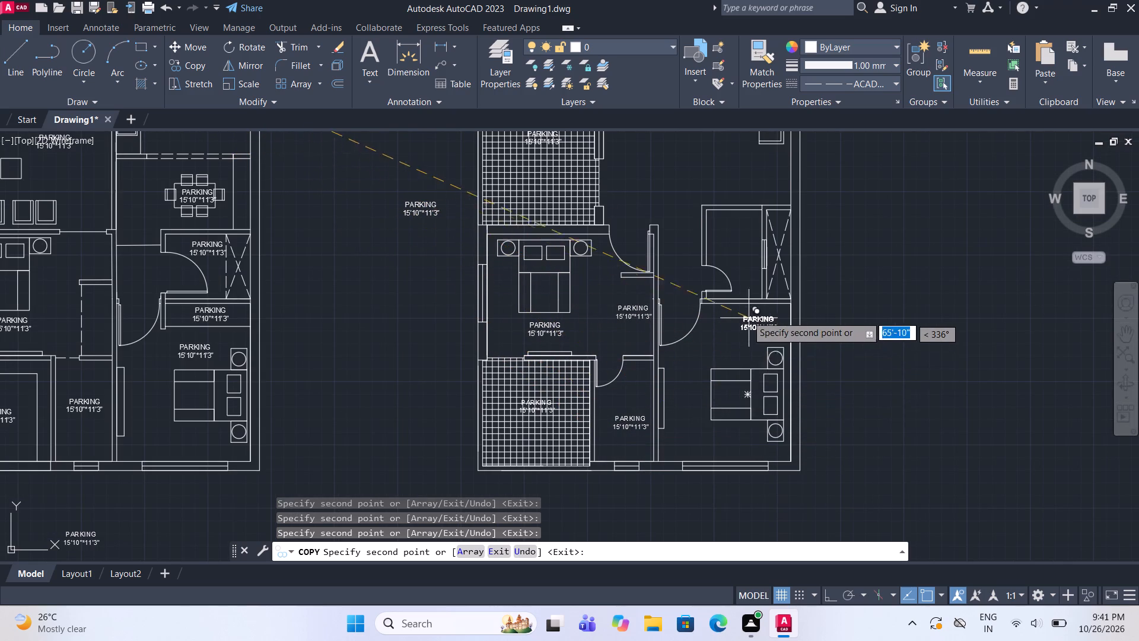
left_click(737, 307)
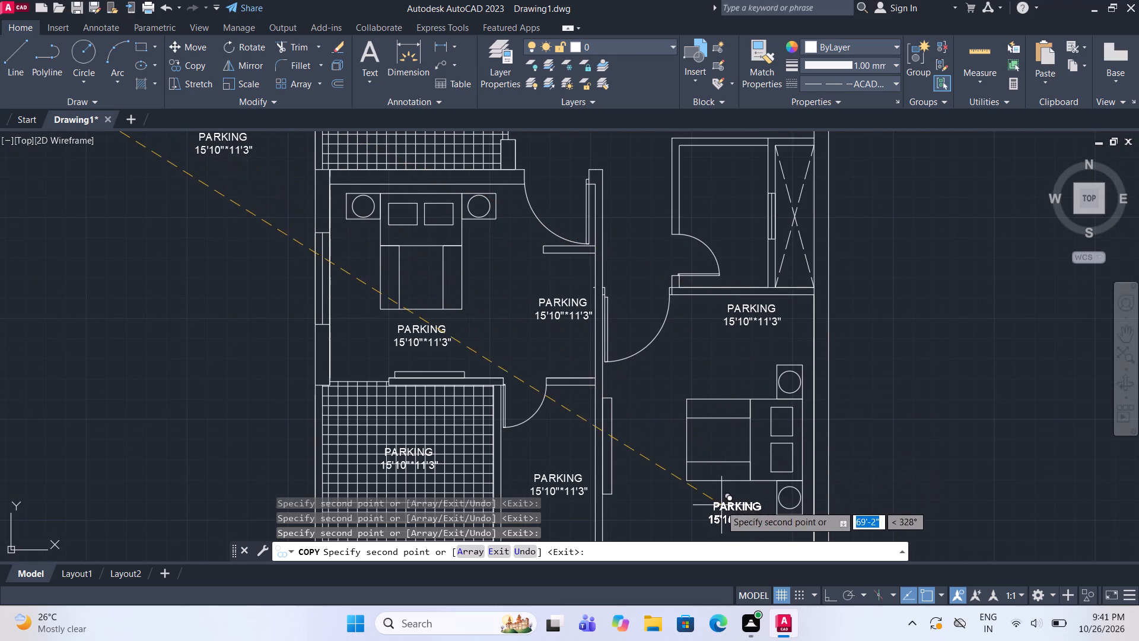
left_click(718, 505)
middle_click_drag(721, 395, 714, 496)
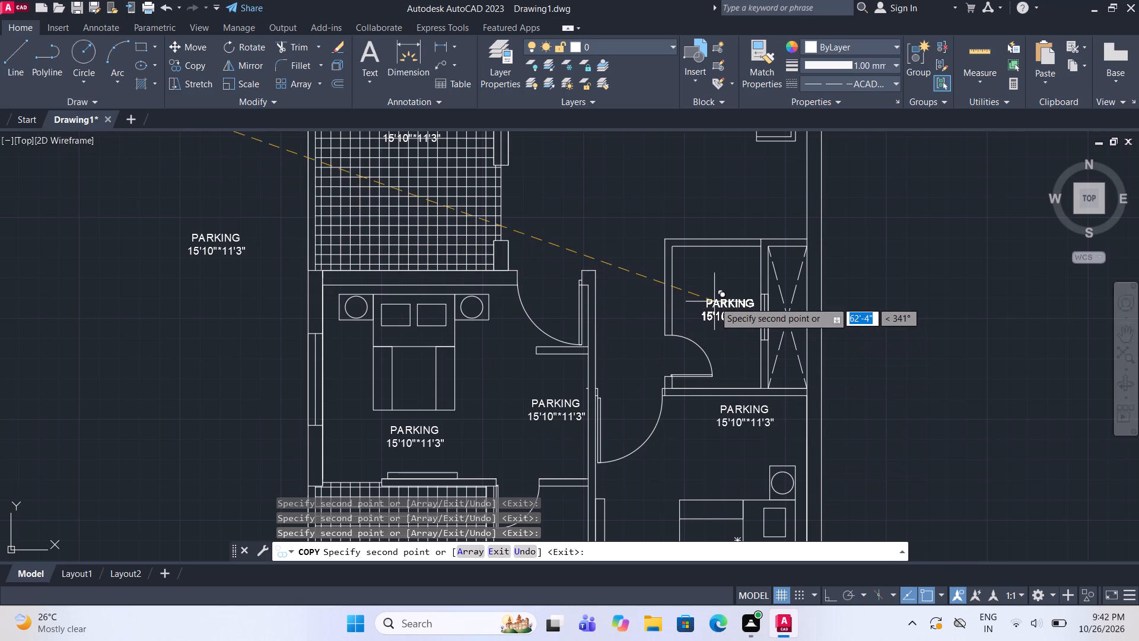
left_click(714, 302)
middle_click_drag(717, 311, 728, 442)
scroll(728, 442, "down", 2)
middle_click_drag(728, 442, 698, 415)
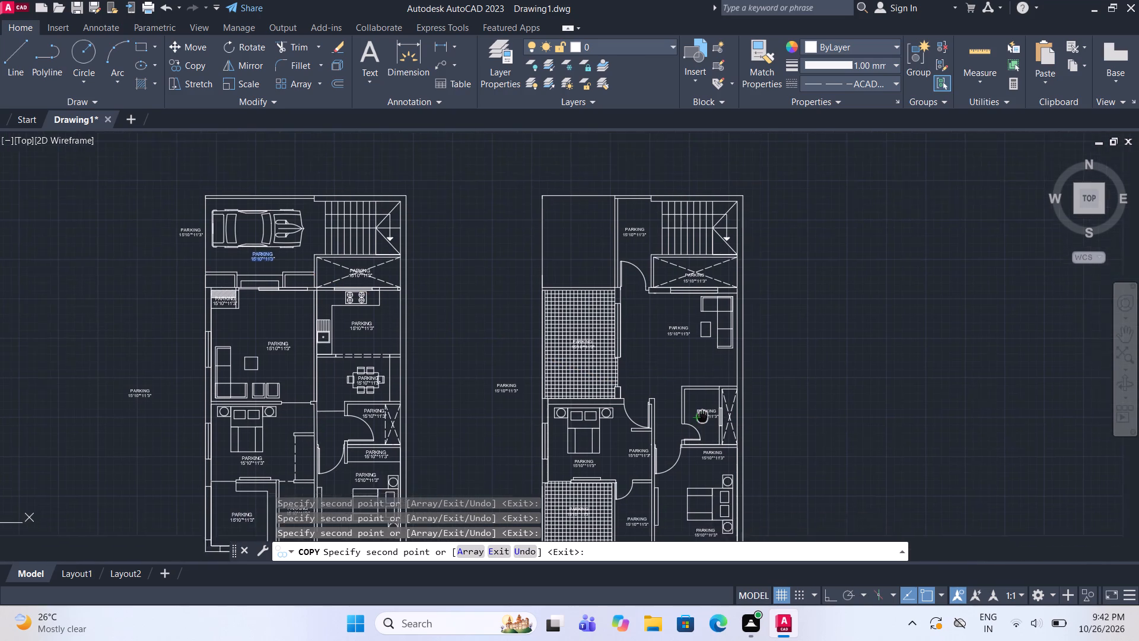
middle_click_drag(698, 415, 673, 410)
scroll(670, 410, "down", 2)
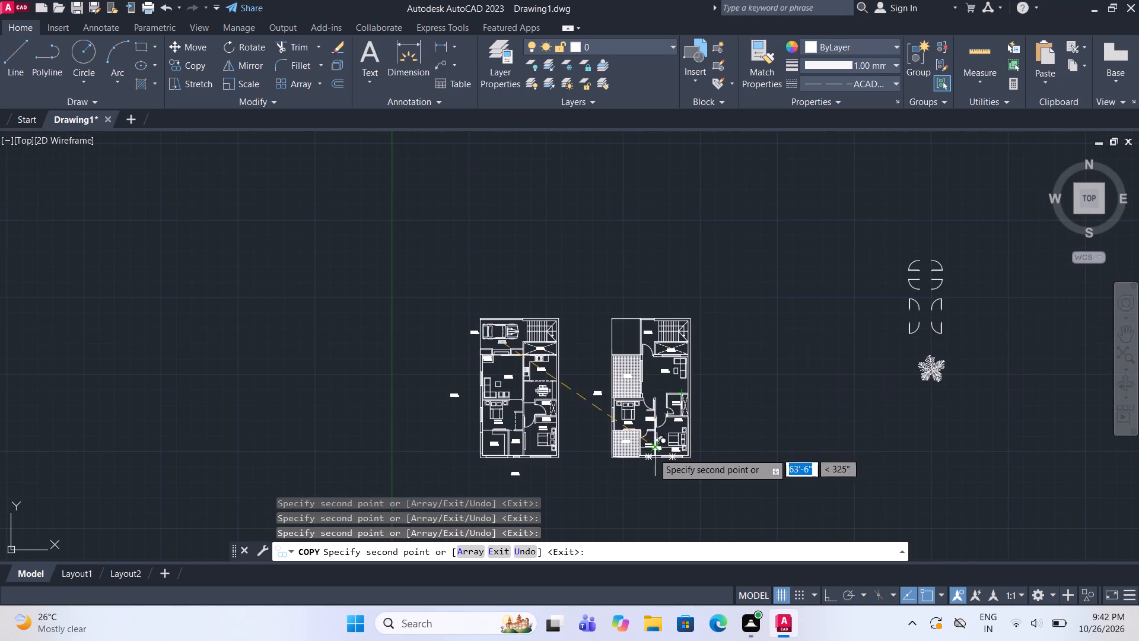
scroll(642, 473, "up", 2)
key("Escape")
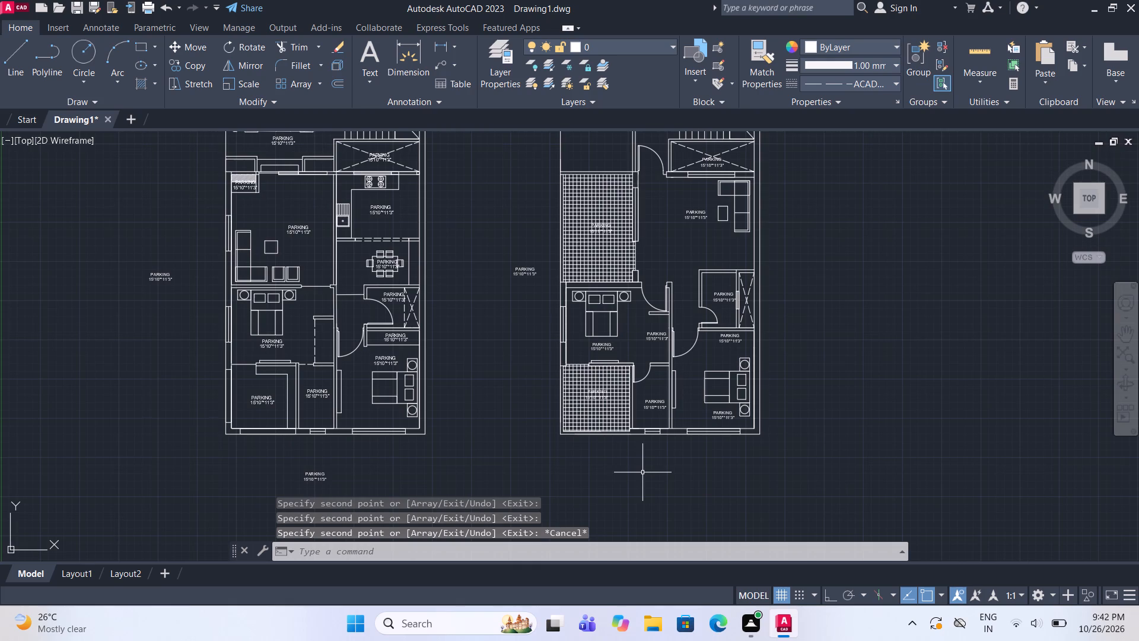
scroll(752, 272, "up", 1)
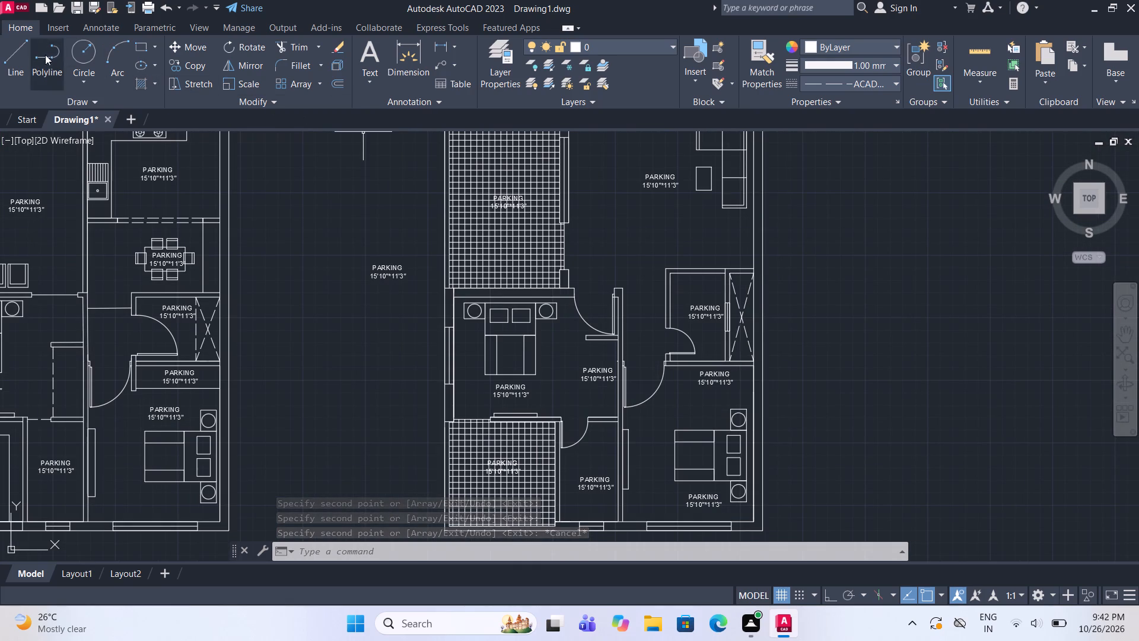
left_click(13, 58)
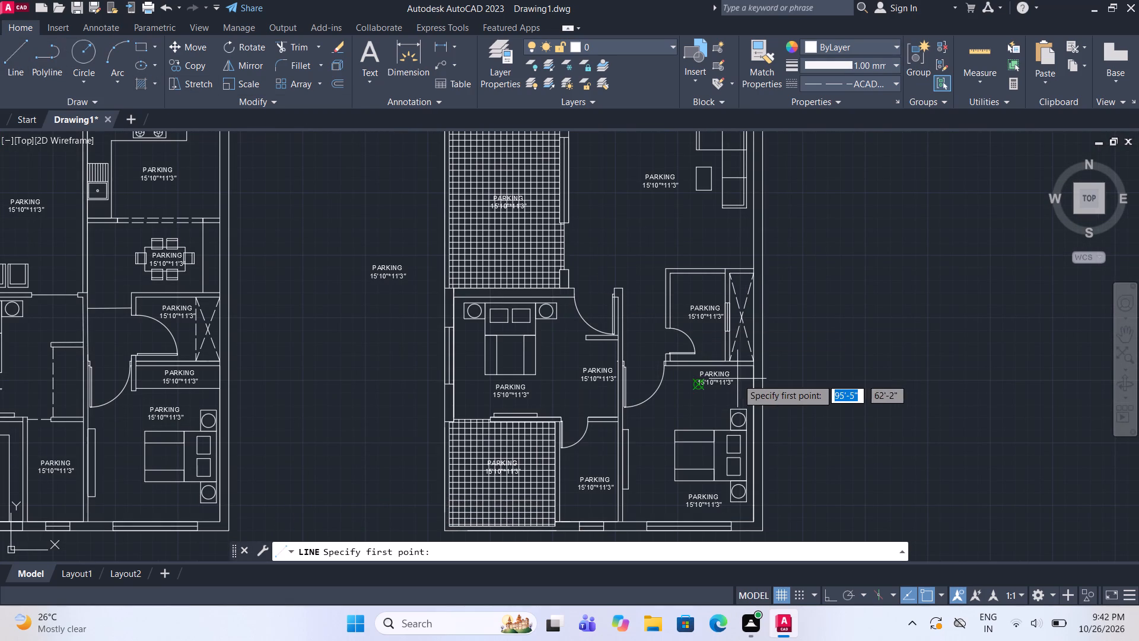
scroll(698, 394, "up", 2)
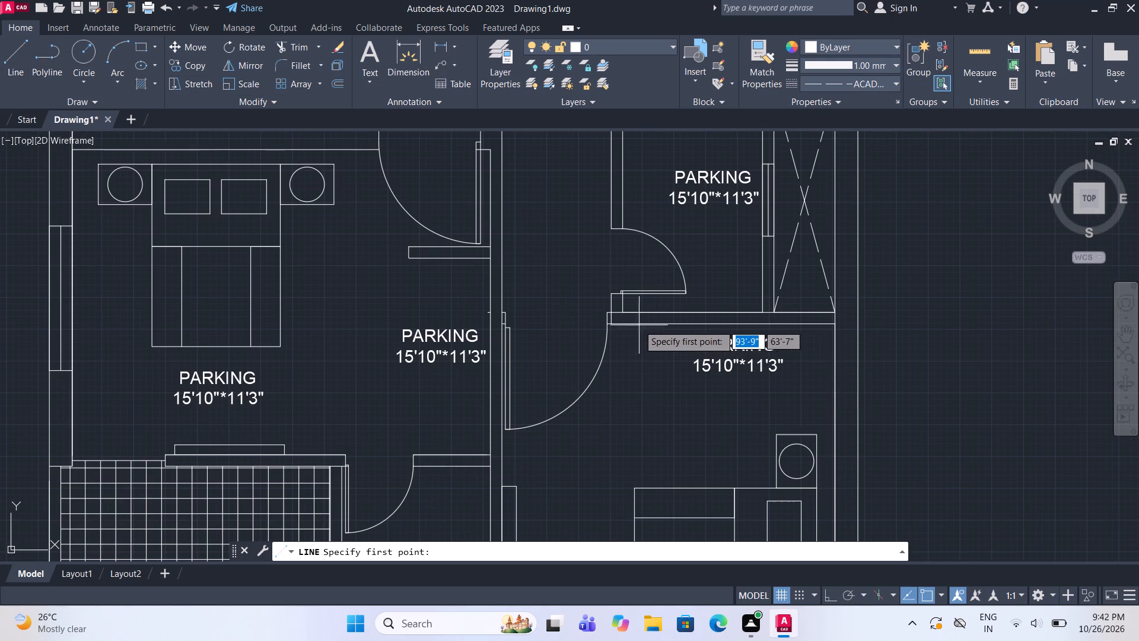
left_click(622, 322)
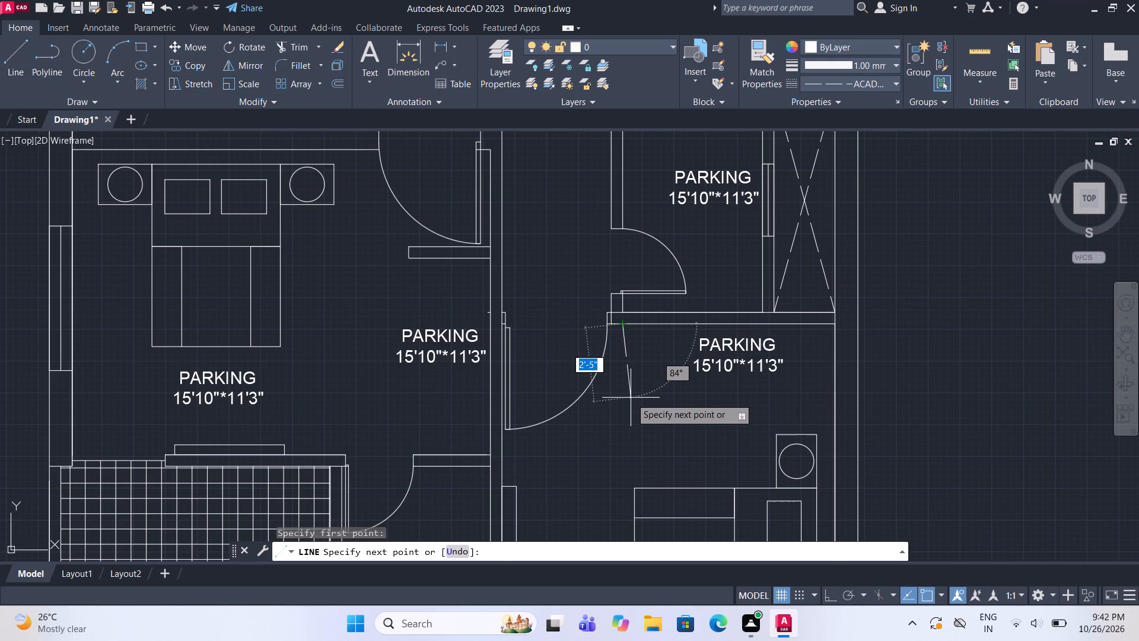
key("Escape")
Make ByLayer the current linetype.
type("LIN")
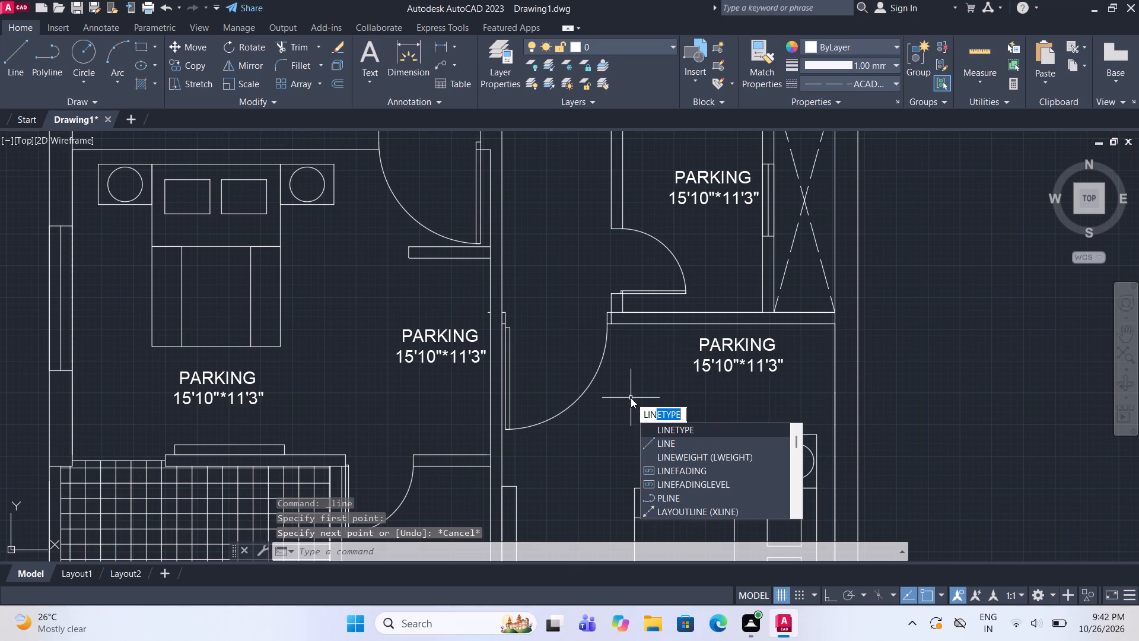
left_click(689, 430)
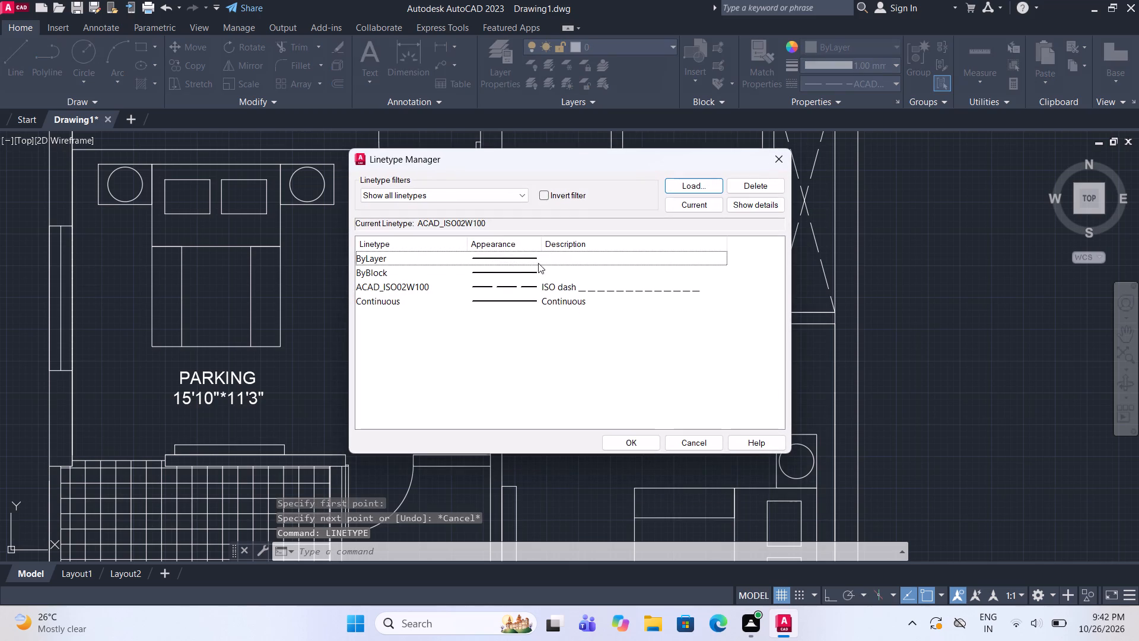
left_click(534, 259)
left_click(703, 205)
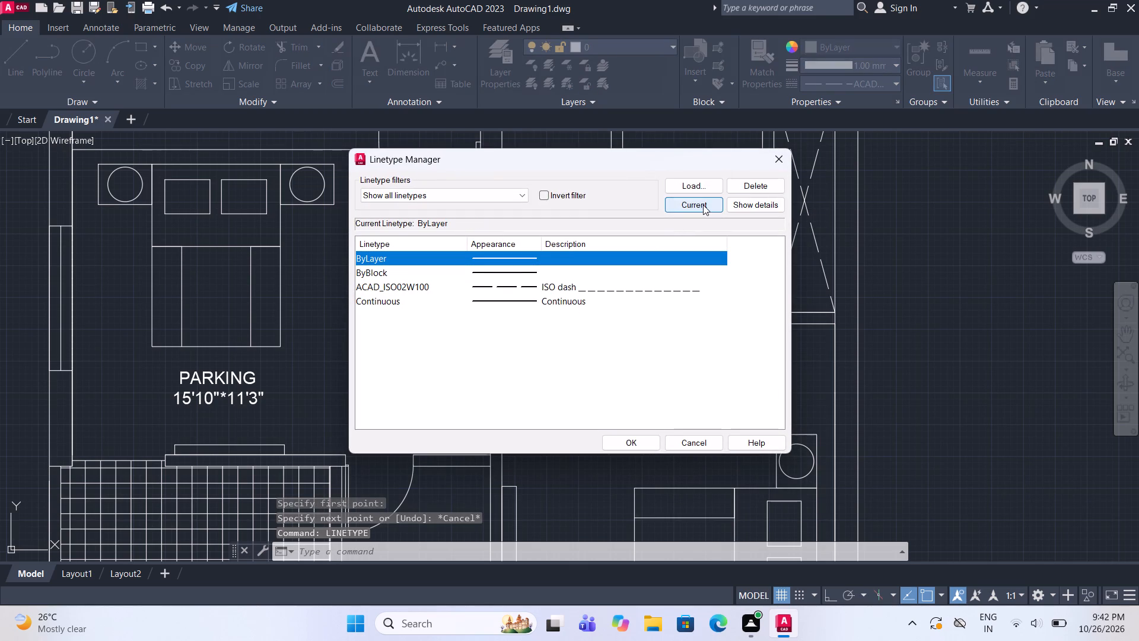
left_click(629, 445)
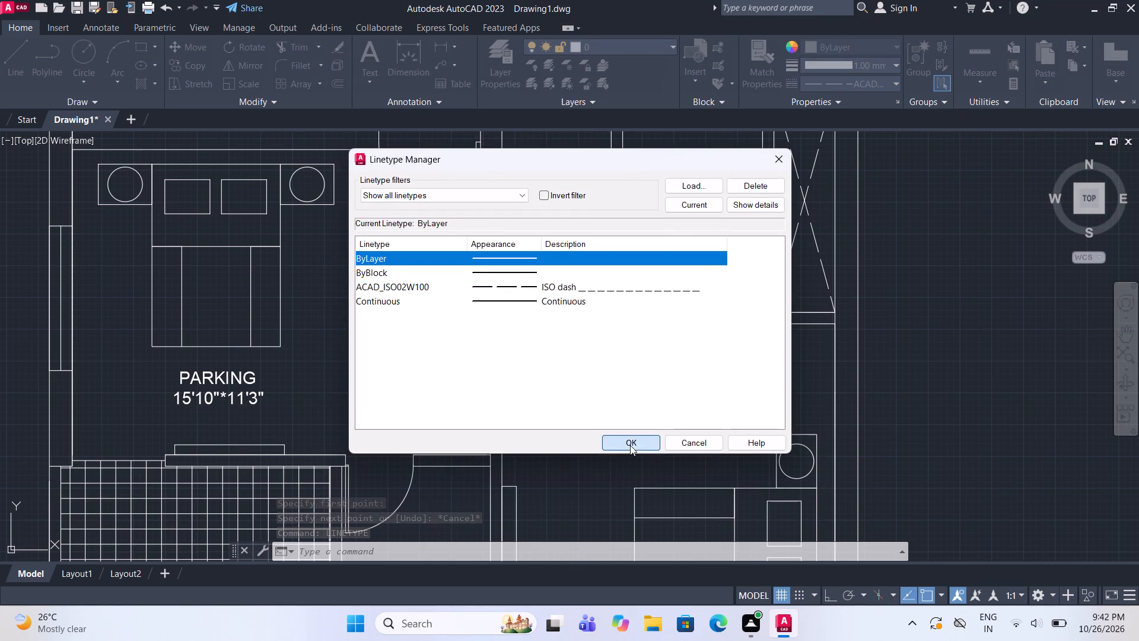
Outline a wardrobe strip about 2' deep under the lower-right bedroom's upper wall in the second plan, running across to the outer wall.
left_click(14, 67)
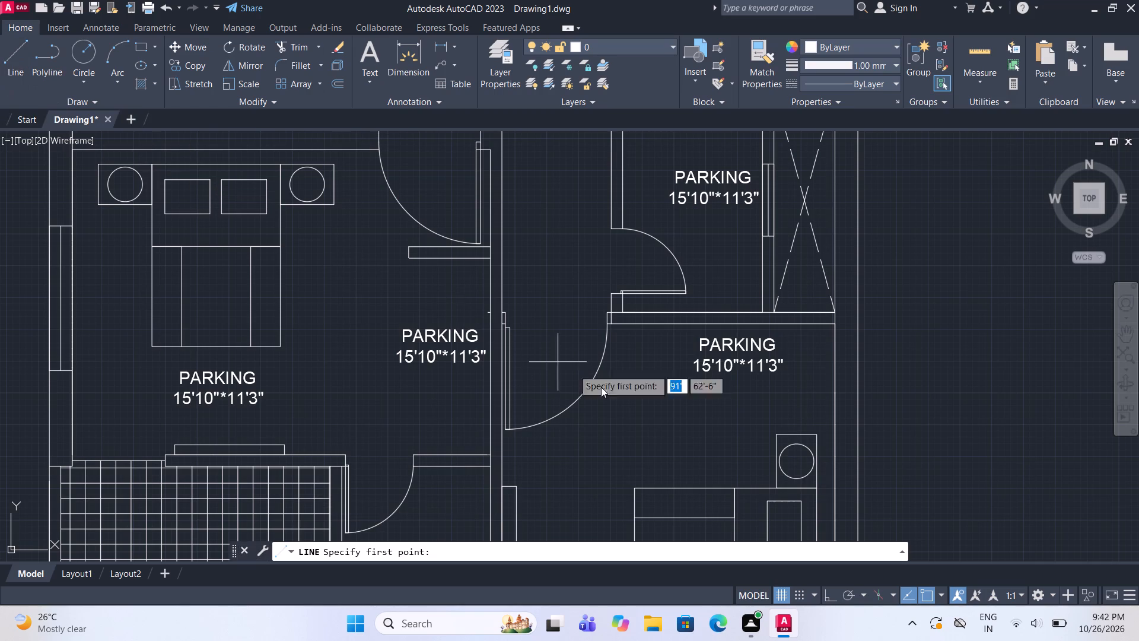
left_click(611, 325)
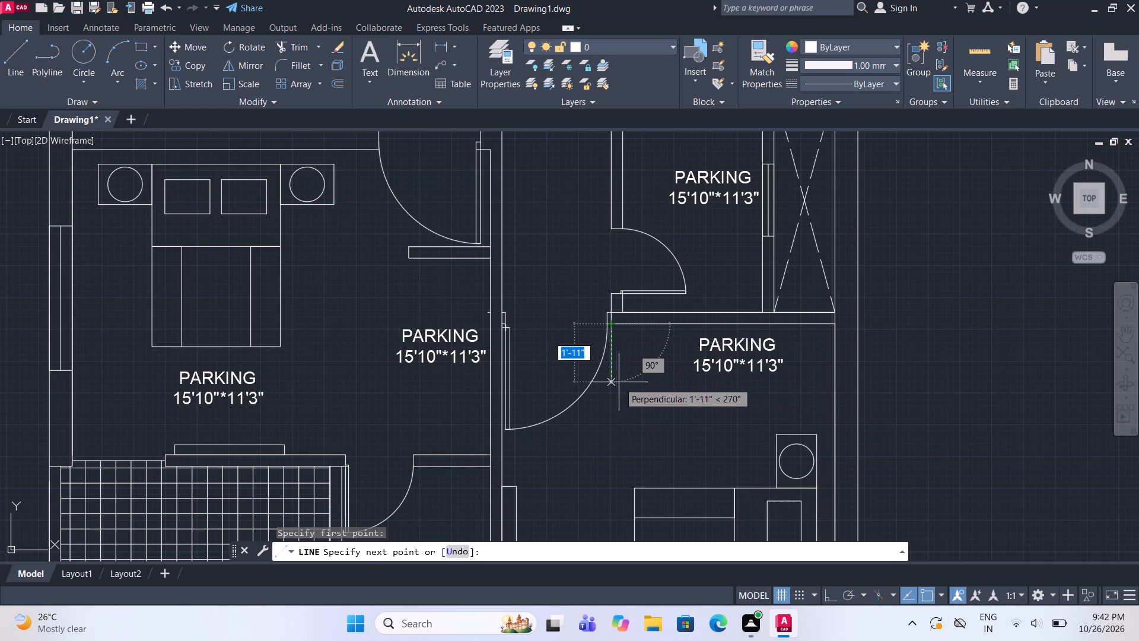
left_click(614, 390)
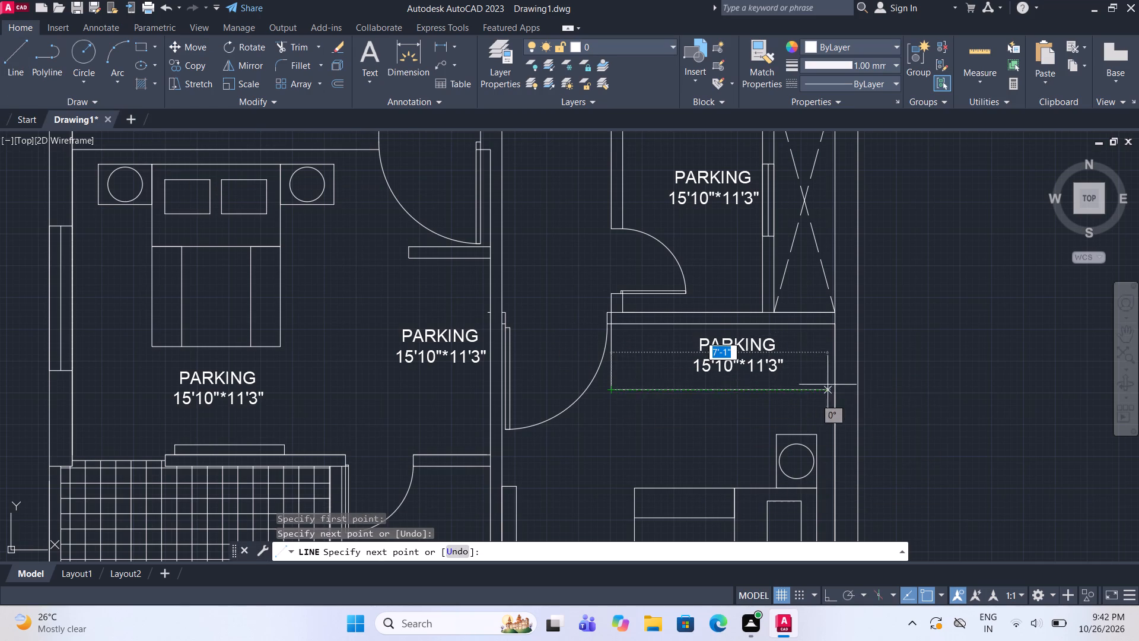
left_click(835, 392)
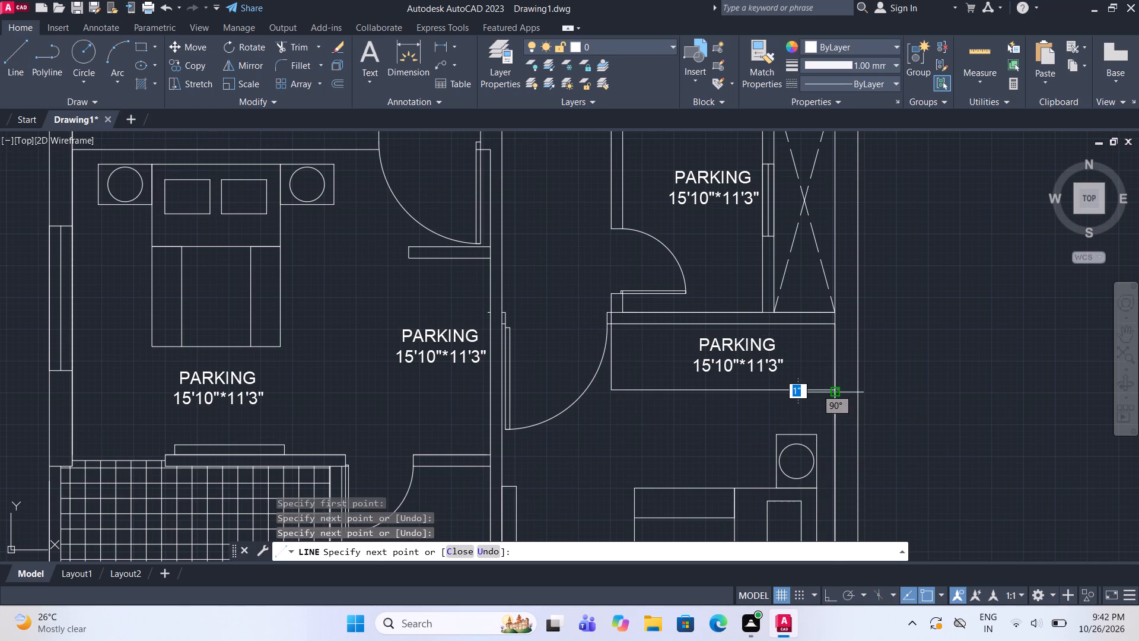
key("Escape")
scroll(775, 375, "down", 1)
scroll(581, 358, "up", 1)
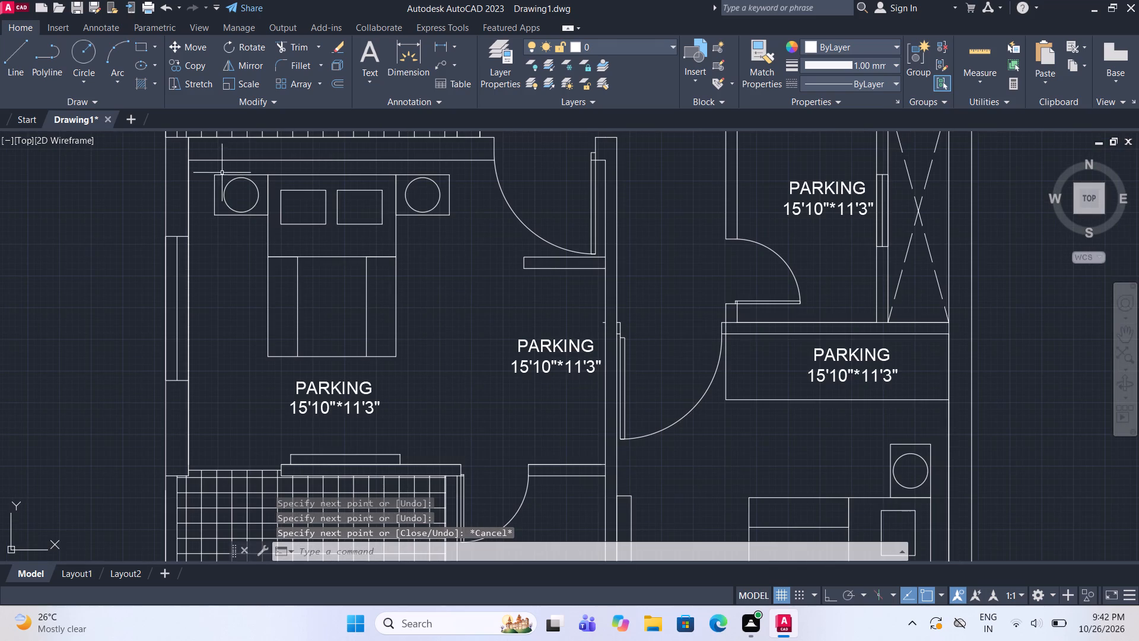
Close off the left bedroom's wardrobe recess in the second plan with a straight vertical line about 6'-5" long, using Ortho mode.
left_click(7, 67)
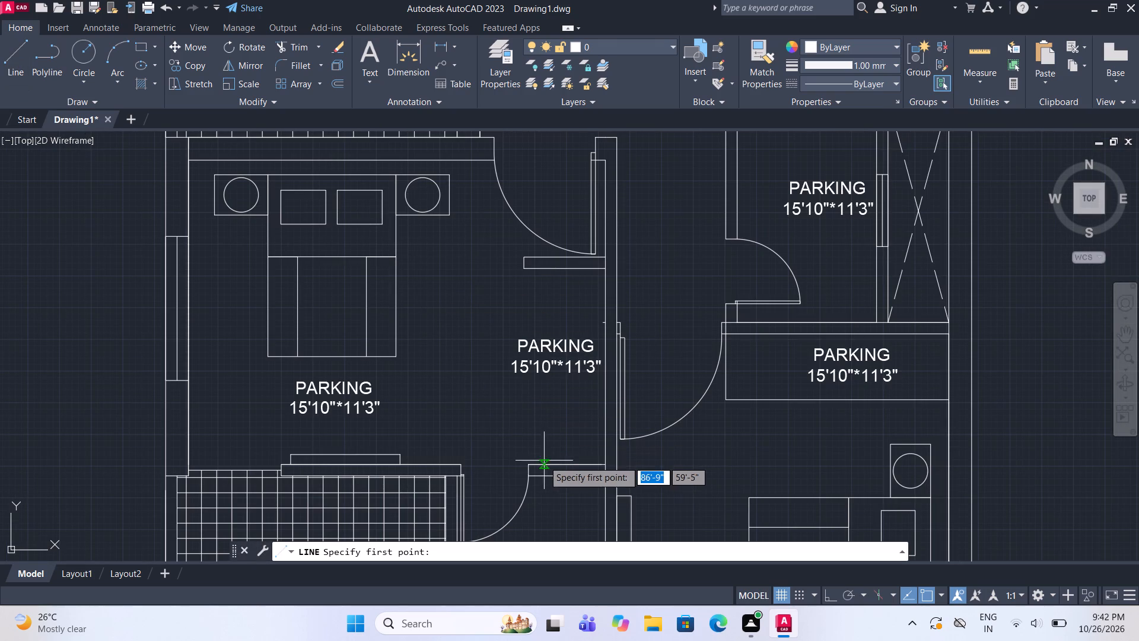
left_click(527, 460)
left_click(523, 271)
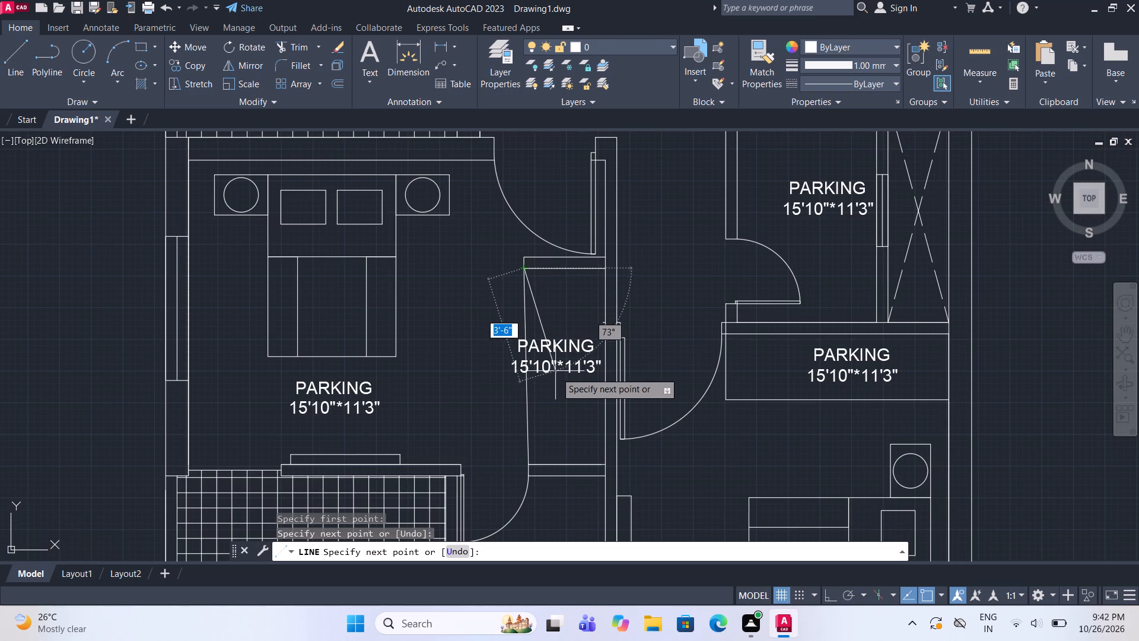
key("ctrl+z")
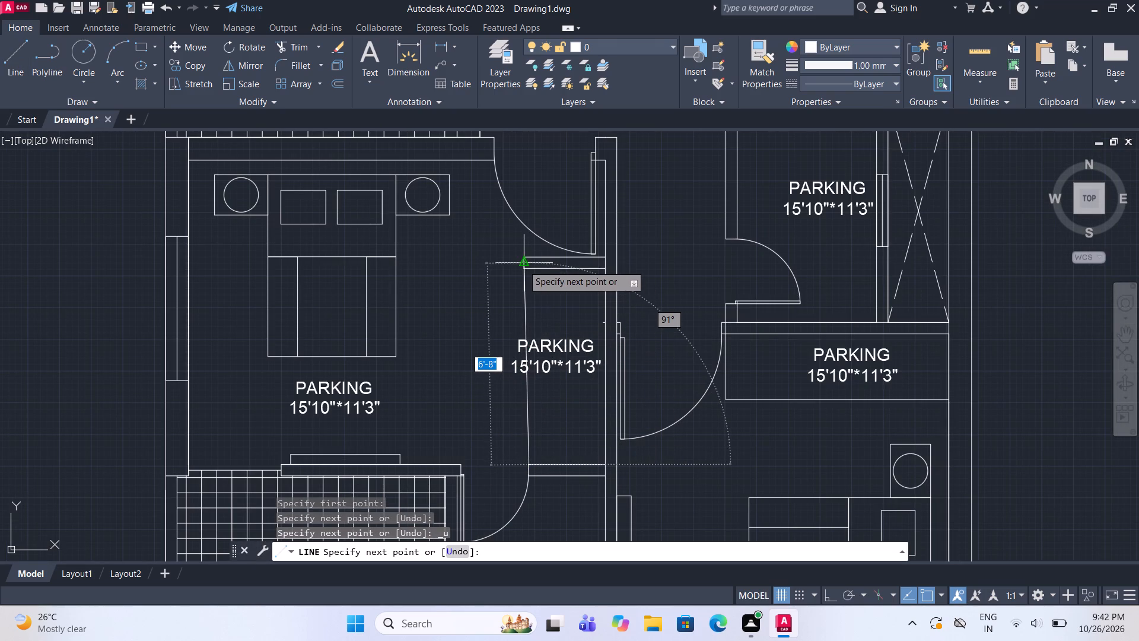
key("F8")
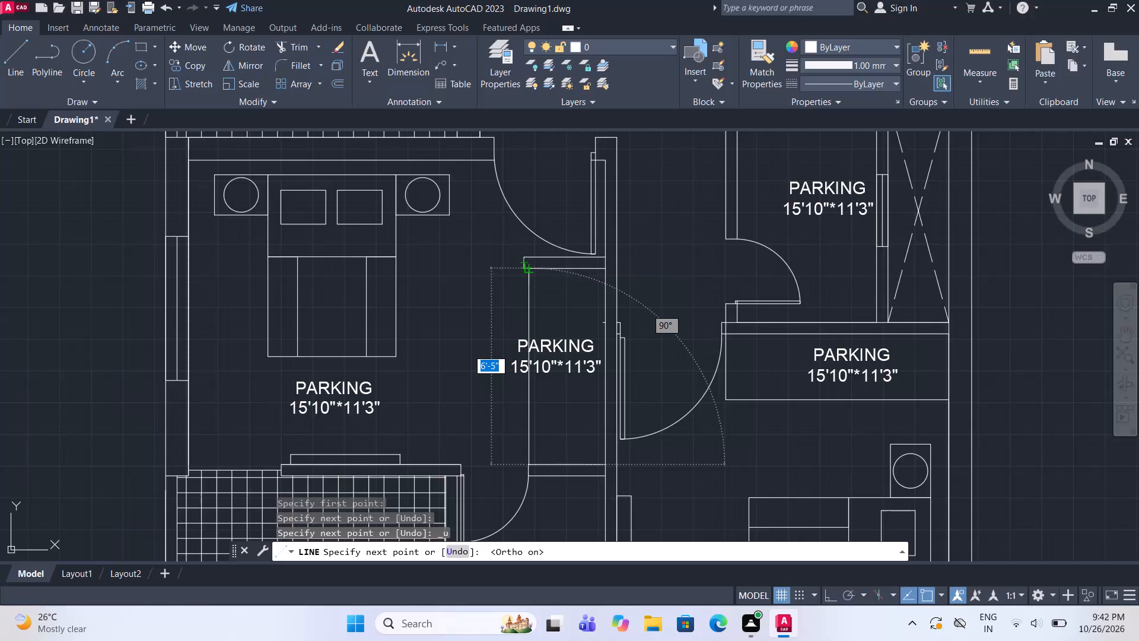
left_click(531, 270)
key("Escape")
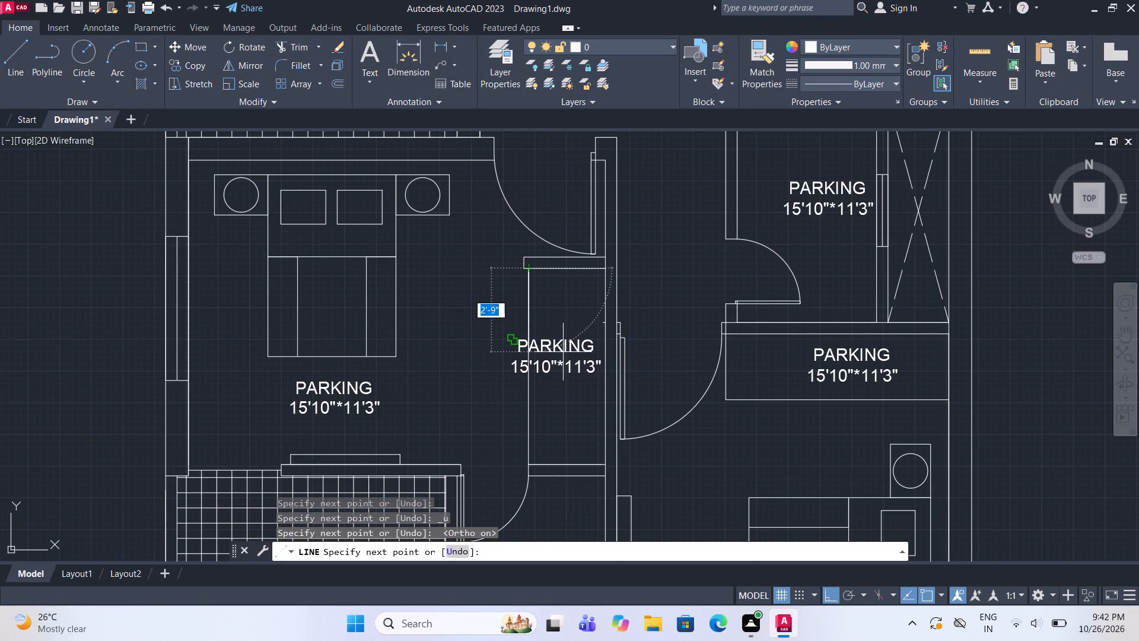
Replace the text of the label copy below the first plan with GROUND FLOOR PLAN.
scroll(606, 389, "down", 5)
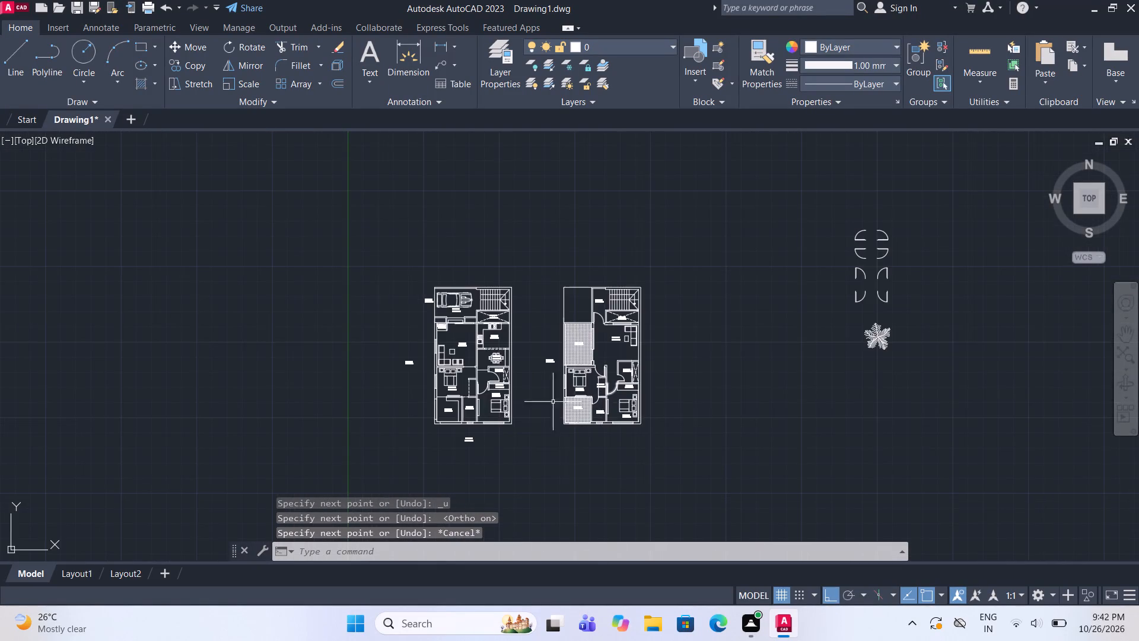
scroll(477, 428, "up", 3)
middle_click_drag(480, 450, 592, 394)
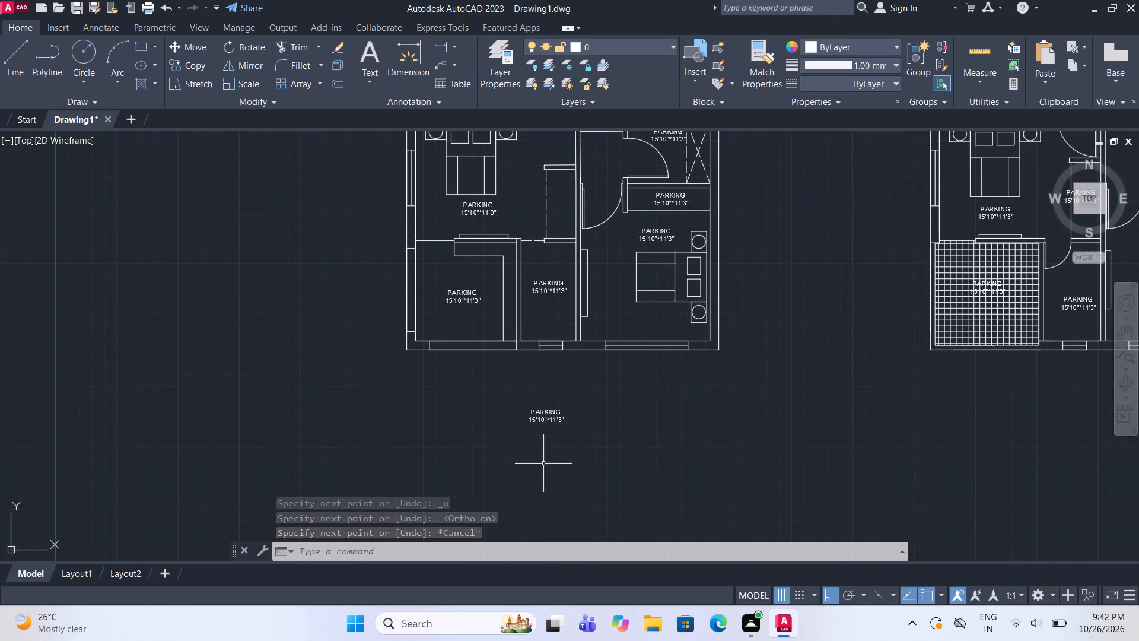
scroll(527, 453, "up", 3)
left_click(551, 369)
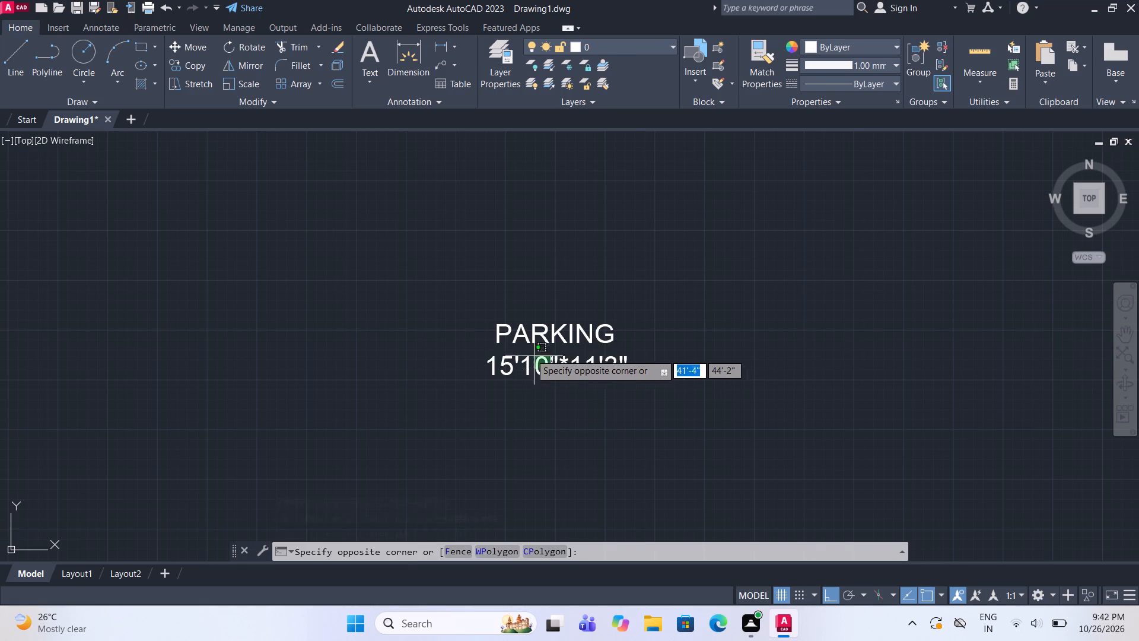
left_click(523, 347)
right_click(526, 360)
left_click(575, 235)
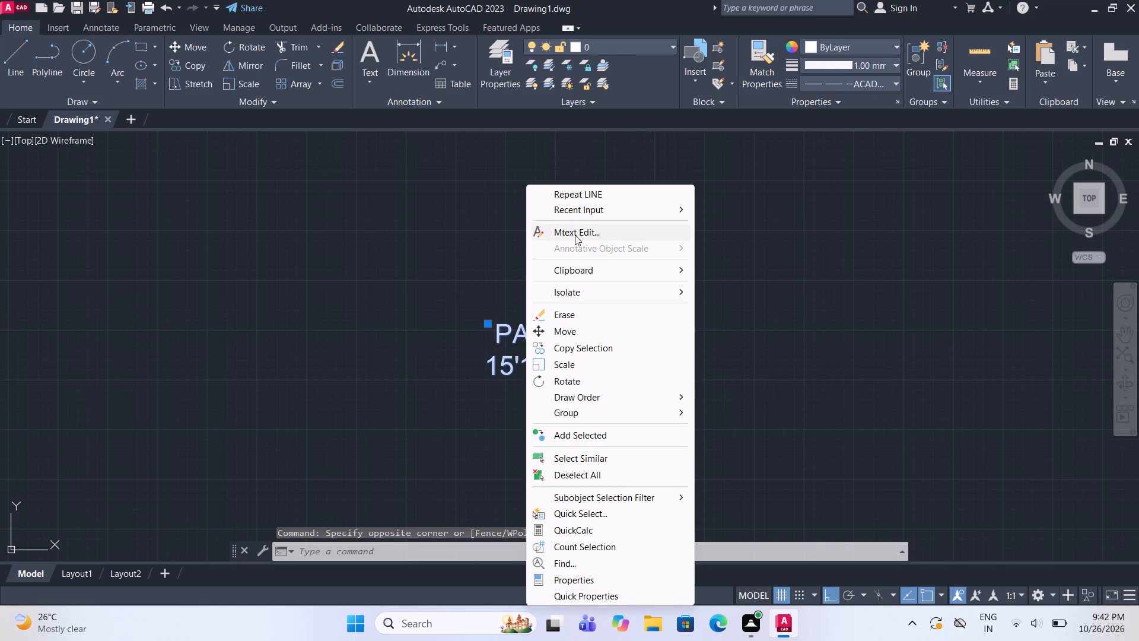
left_click(656, 373)
key("BackSpace")
key("BackSpace")
key("BackSpace")
key("BackSpace")
key("BackSpace")
key("BackSpace")
key("BackSpace")
key("BackSpace")
key("BackSpace")
key("BackSpace")
key("BackSpace")
key("BackSpace")
key("BackSpace")
key("BackSpace")
key("BackSpace")
key("BackSpace")
key("BackSpace")
key("BackSpace")
key("BackSpace")
key("BackSpace")
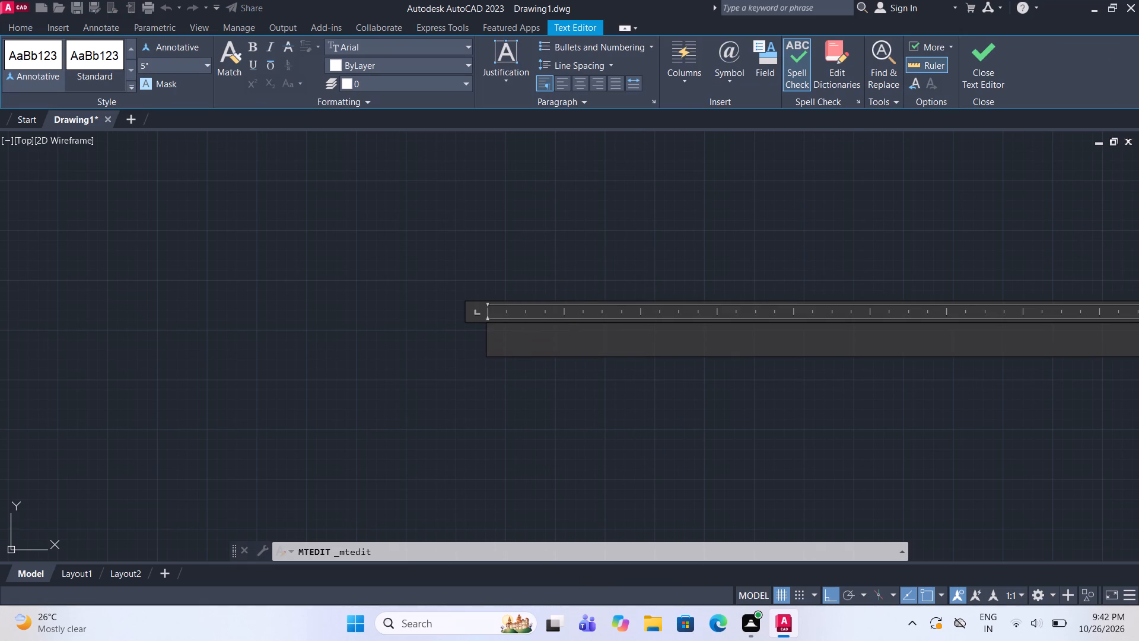
type("GROUND FLOOR PLAN")
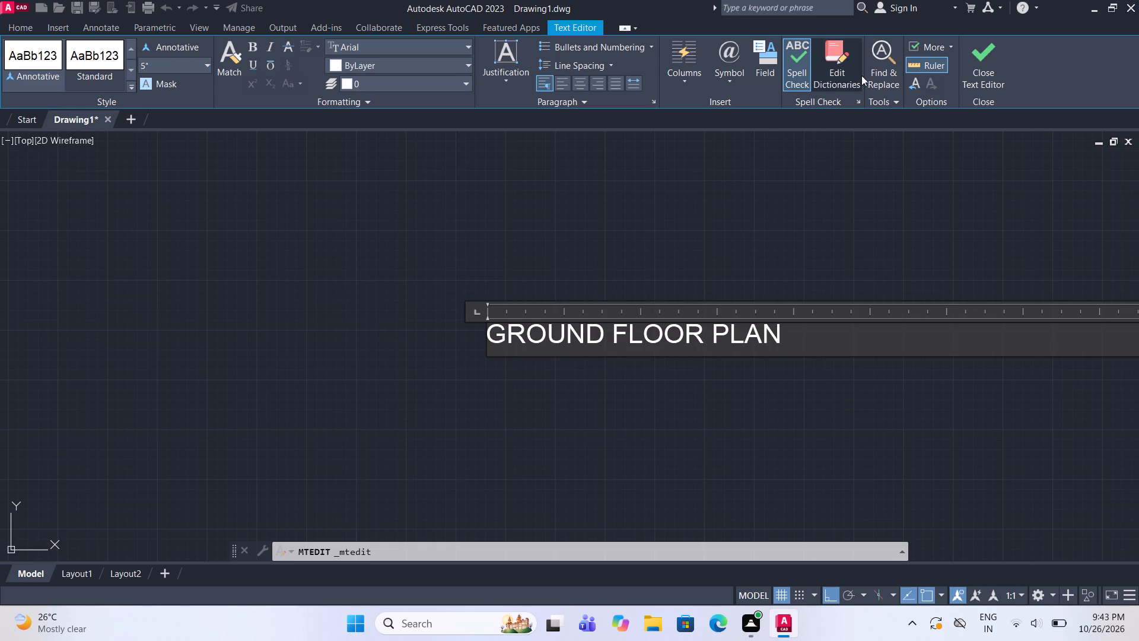
left_click(997, 65)
Scale up the GROUND FLOOR PLAN title to a text height of about 8".
scroll(717, 266, "down", 3)
middle_click_drag(659, 313, 539, 358)
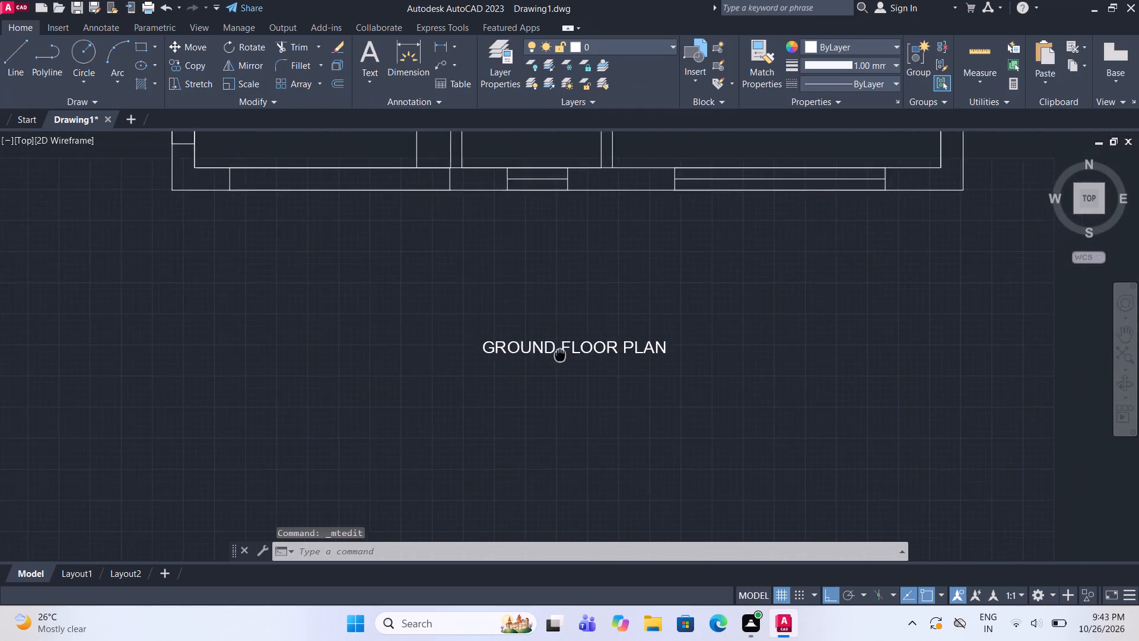
middle_click_drag(539, 358, 384, 367)
scroll(472, 354, "down", 3)
scroll(469, 363, "up", 2)
left_click_drag(464, 370, 450, 357)
left_click(413, 338)
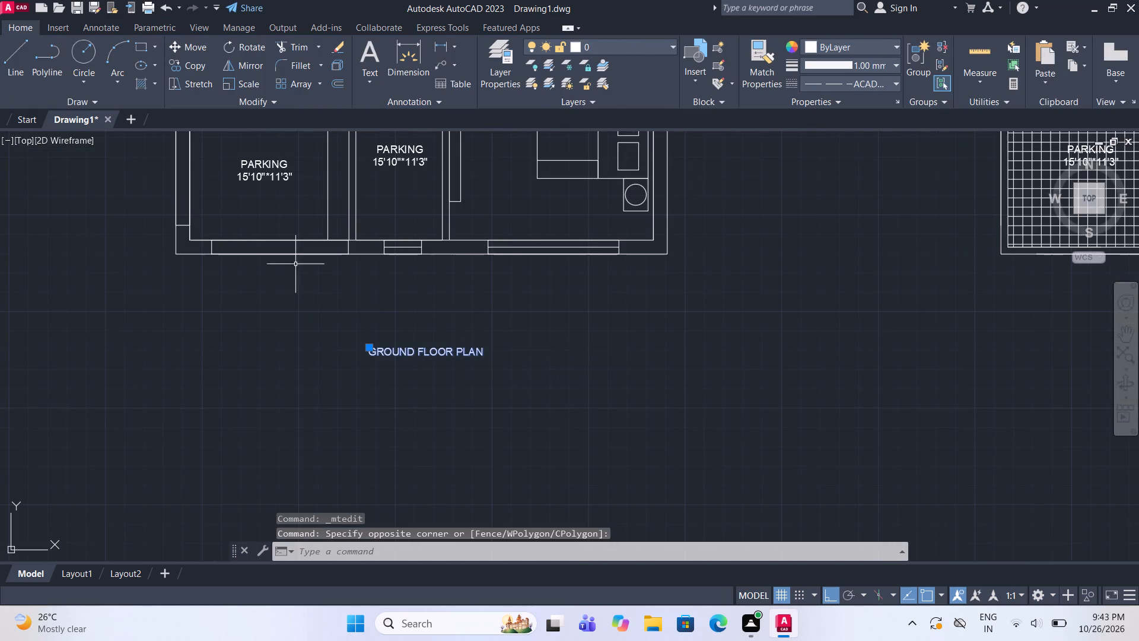
left_click(253, 80)
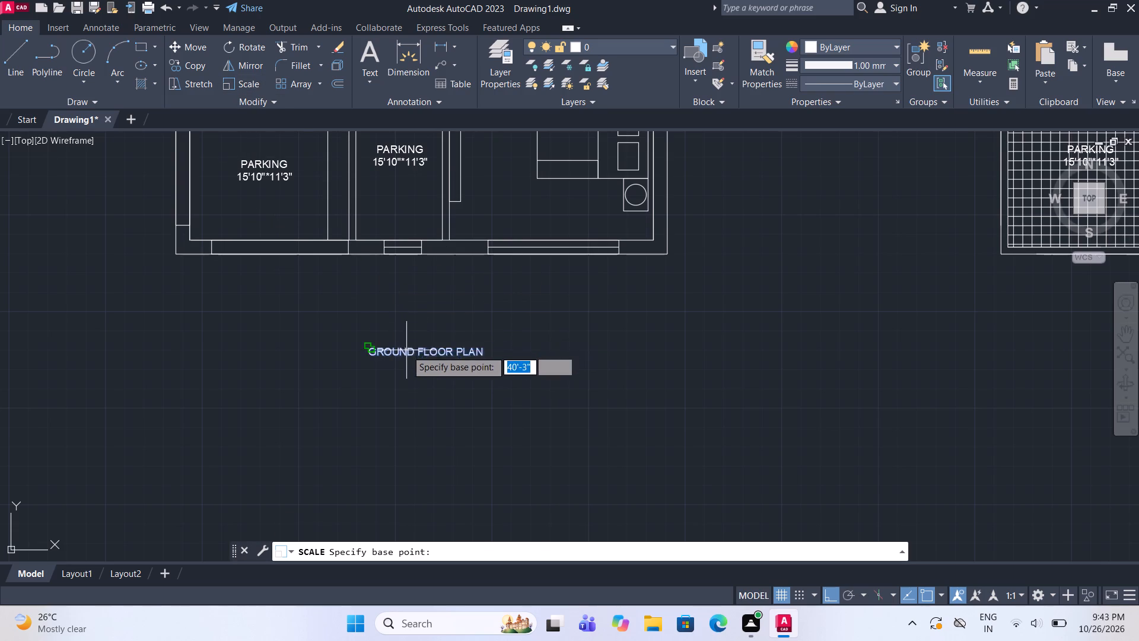
left_click(406, 350)
middle_click_drag(780, 364, 550, 368)
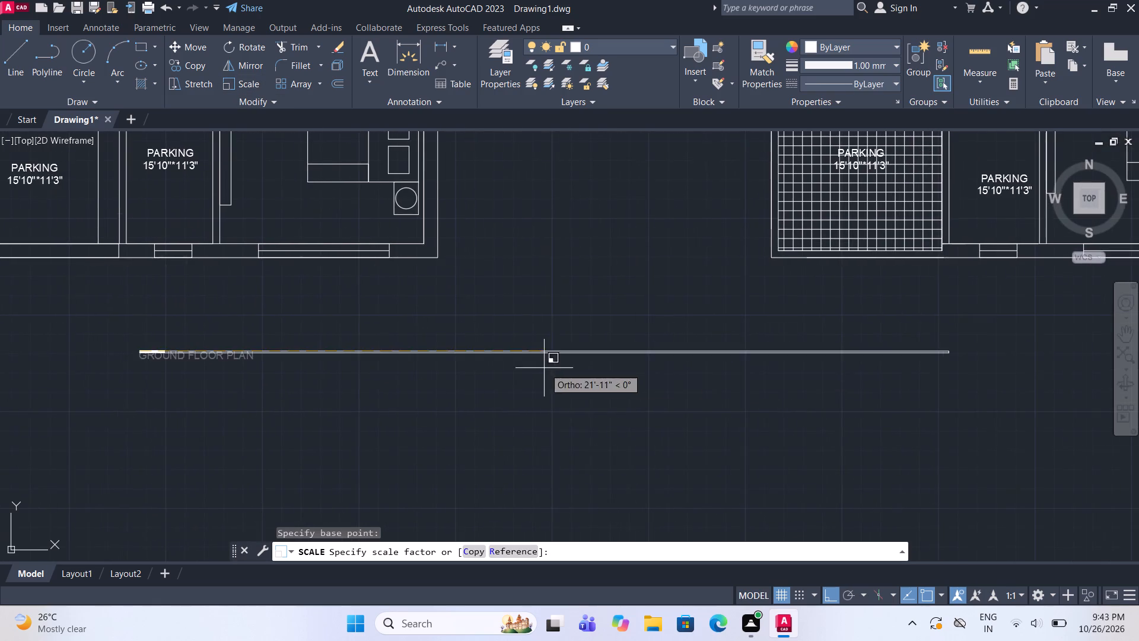
scroll(564, 370, "down", 2)
middle_click_drag(913, 363, 529, 356)
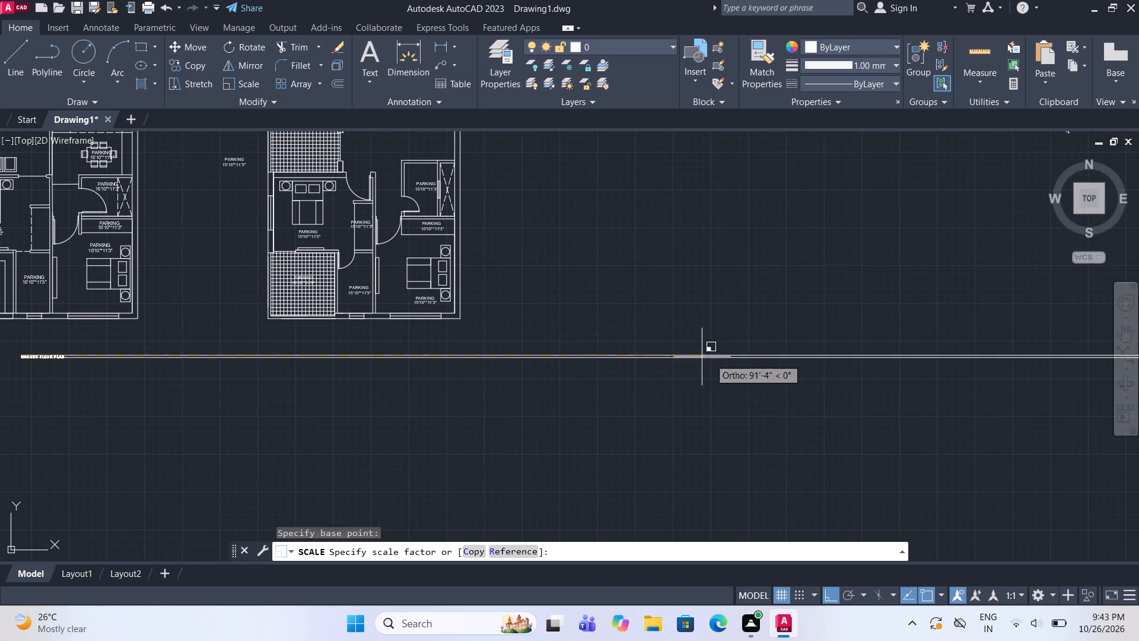
middle_click_drag(893, 363, 808, 363)
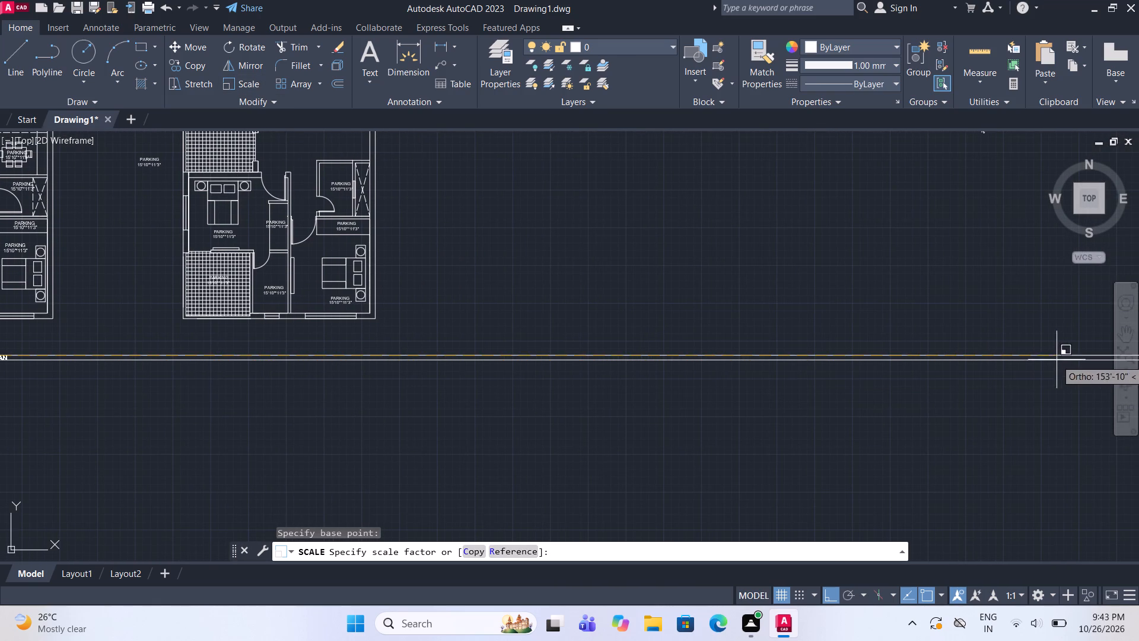
left_click(1086, 353)
Move the GROUND FLOOR PLAN title closer to the plan and roughly centre it beneath the bottom wall, with Ortho mode off.
scroll(1086, 353, "down", 4)
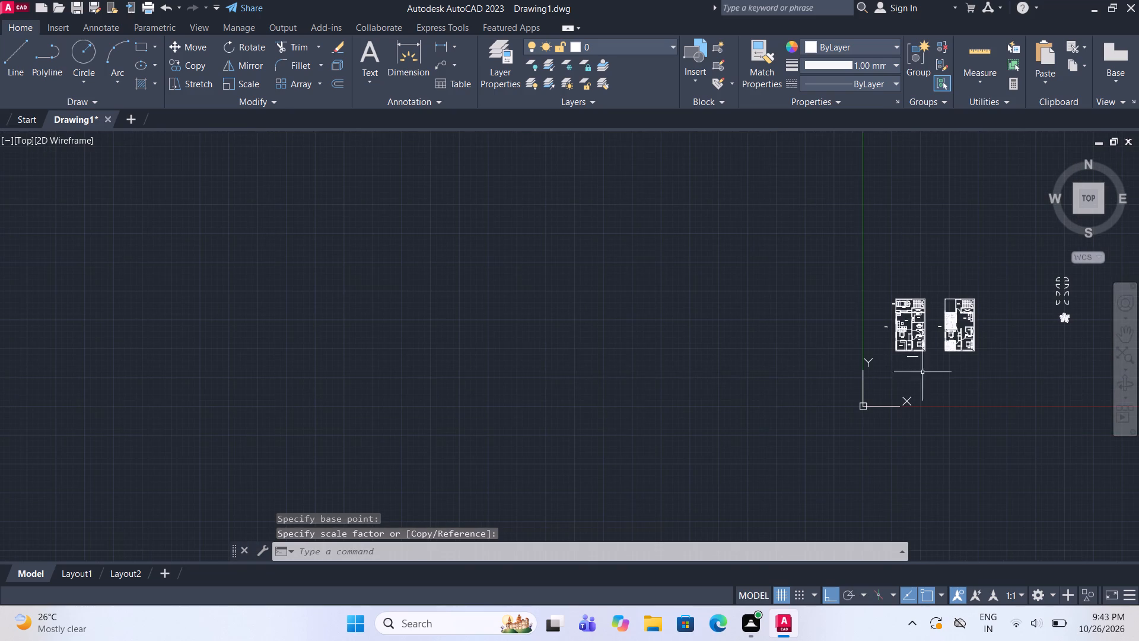
scroll(929, 361, "up", 4)
scroll(850, 344, "up", 2)
middle_click_drag(850, 344, 795, 390)
left_click_drag(683, 377, 677, 371)
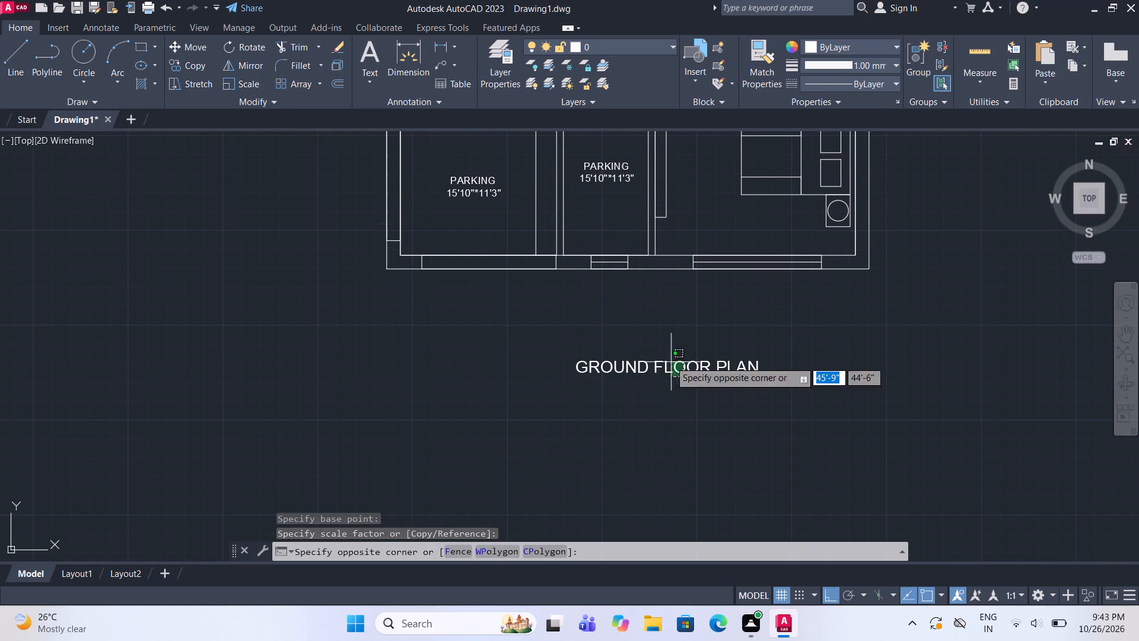
left_click(656, 349)
left_click(191, 46)
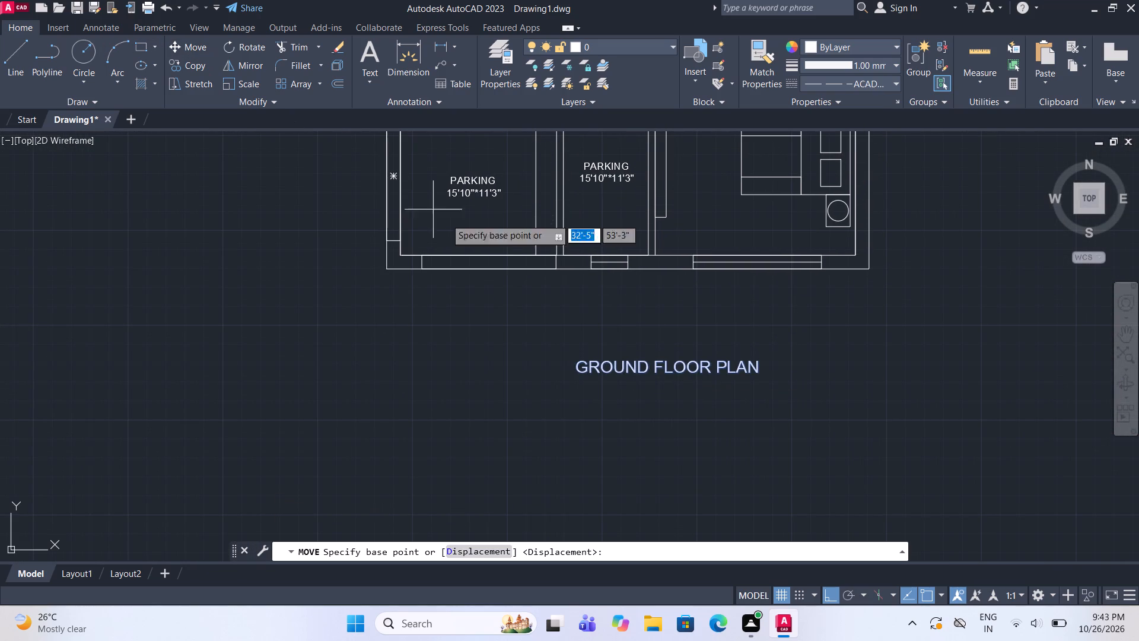
left_click(652, 372)
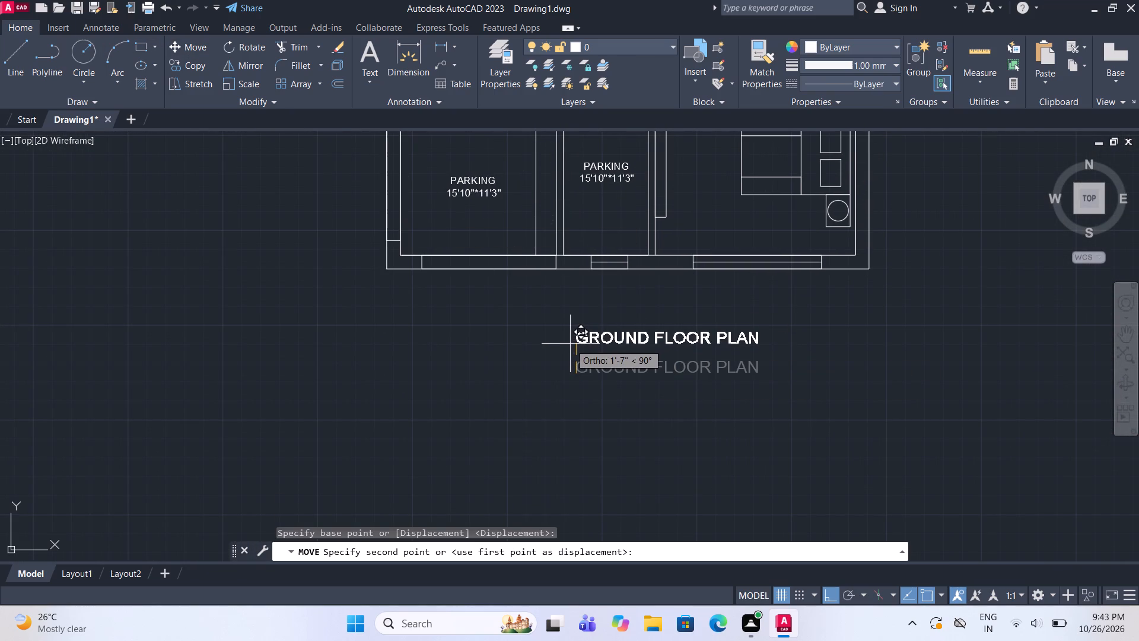
key("F8")
left_click(536, 341)
Copy the GROUND FLOOR PLAN title to the matching spot beneath the second plan.
scroll(527, 354, "down", 1)
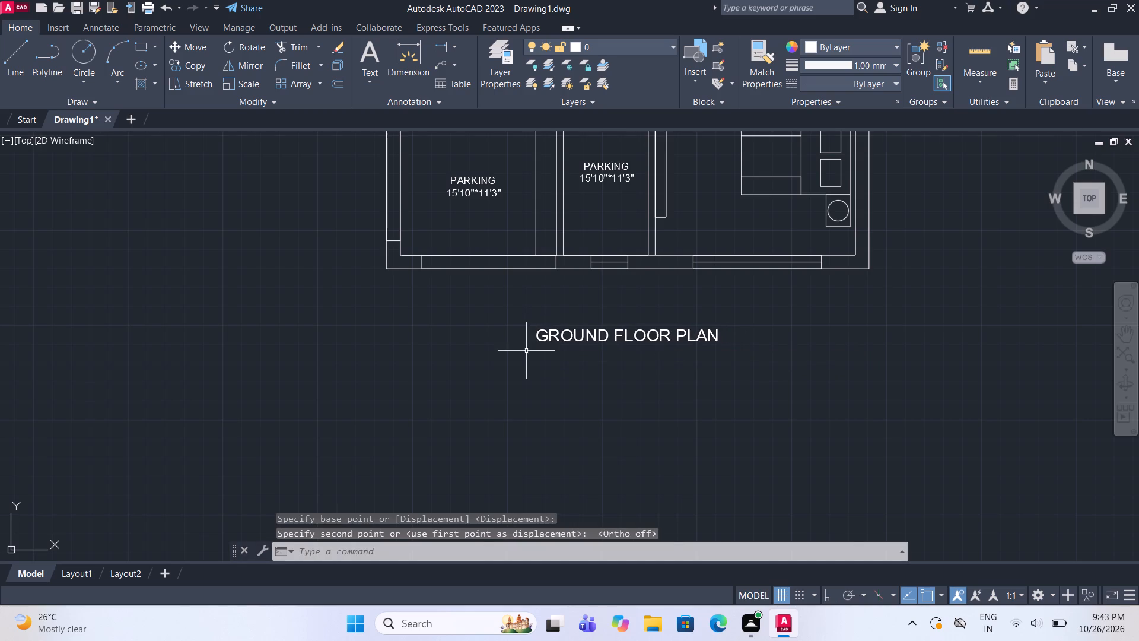
scroll(526, 352, "down", 2)
scroll(731, 347, "up", 2)
left_click(310, 353)
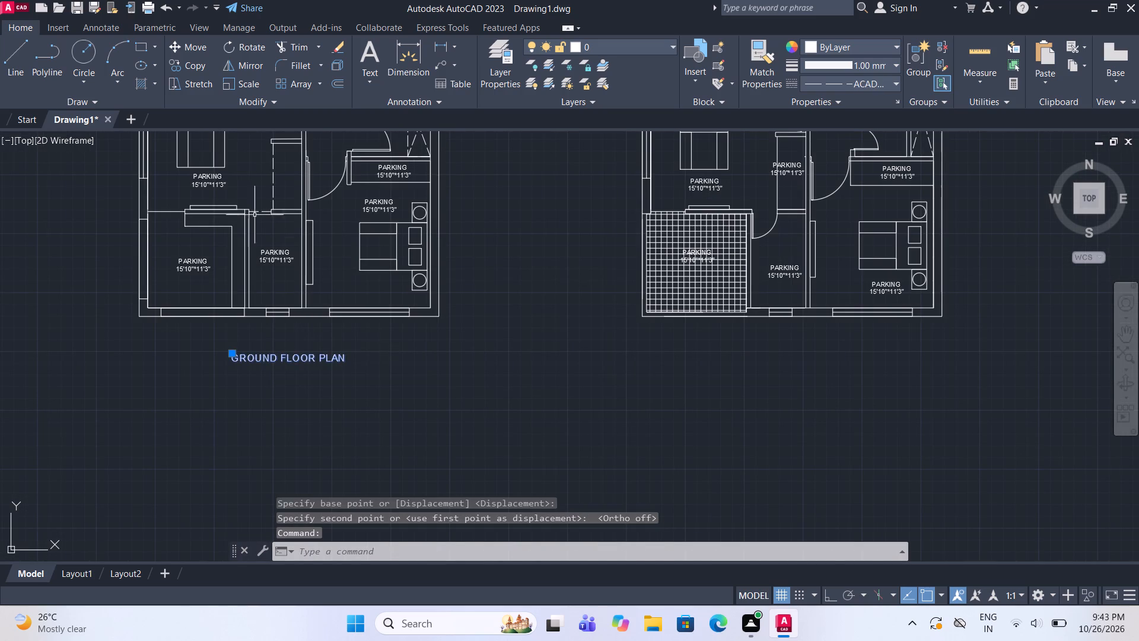
left_click(195, 62)
left_click(283, 343)
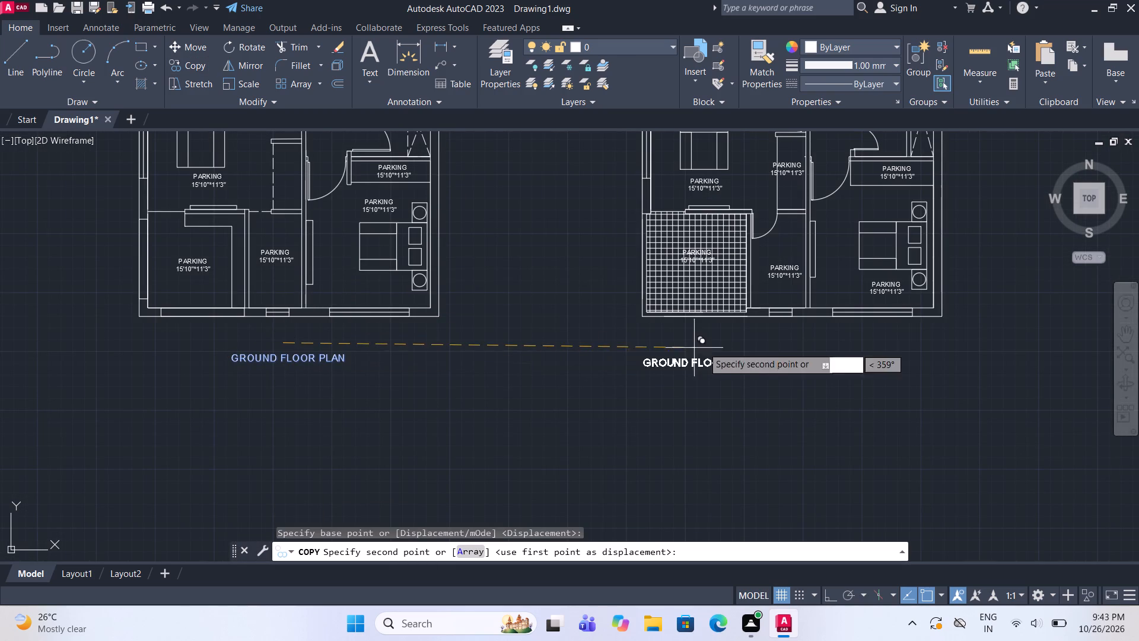
left_click(806, 341)
middle_click_drag(800, 350, 775, 350)
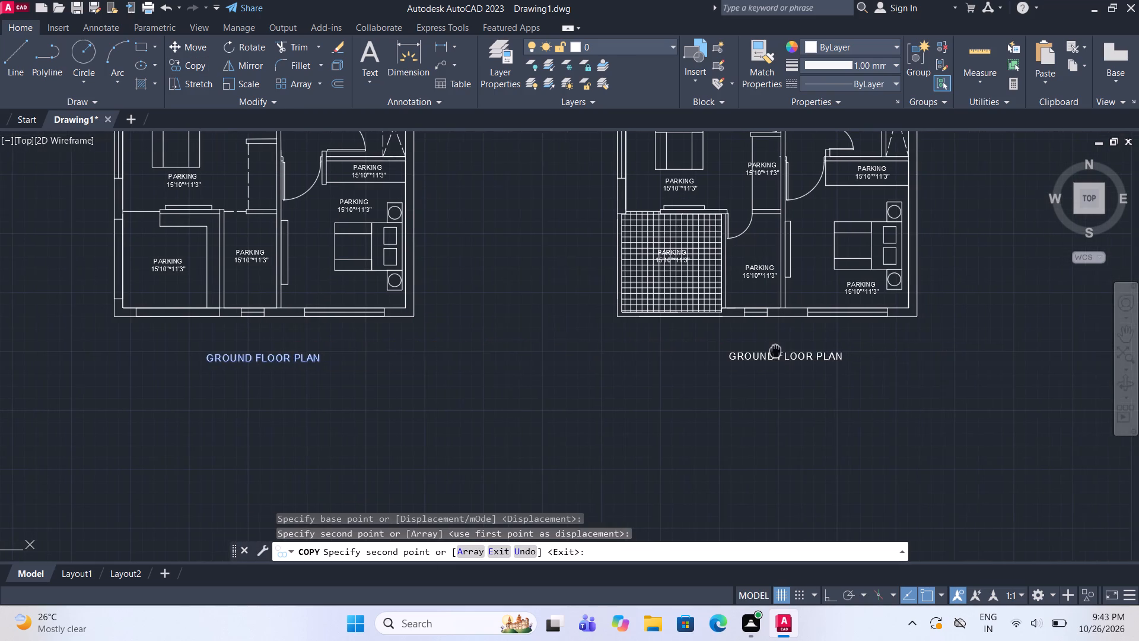
middle_click_drag(775, 350, 728, 353)
key("Escape")
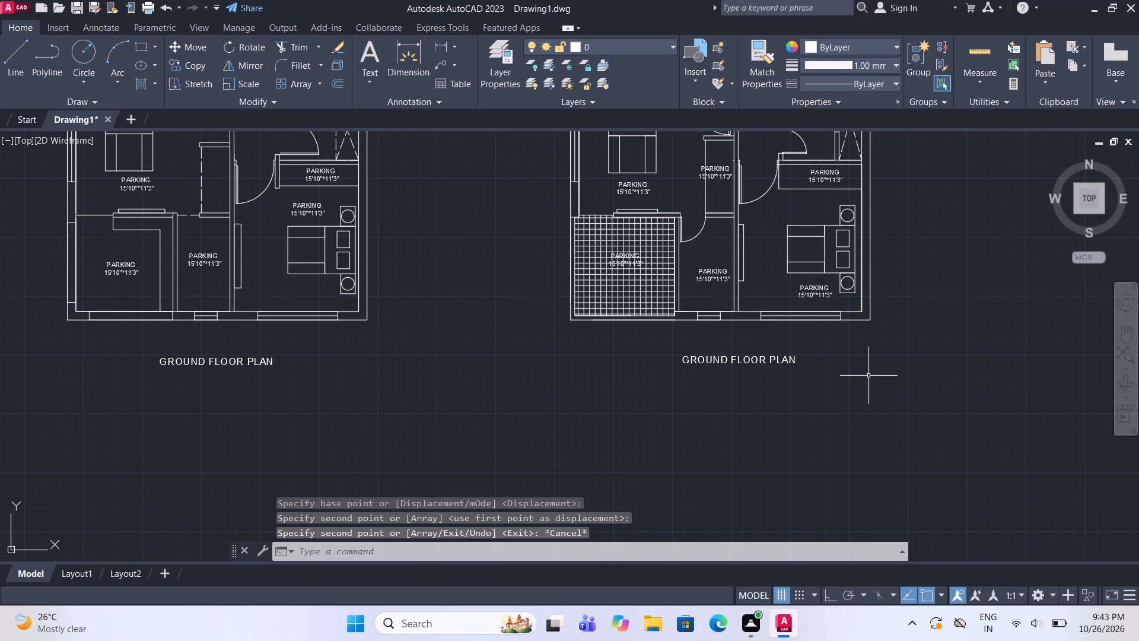
Change the title beneath the second plan to FIRST FLOOR PLAN.
scroll(775, 376, "up", 1)
left_click(739, 345)
right_click(739, 345)
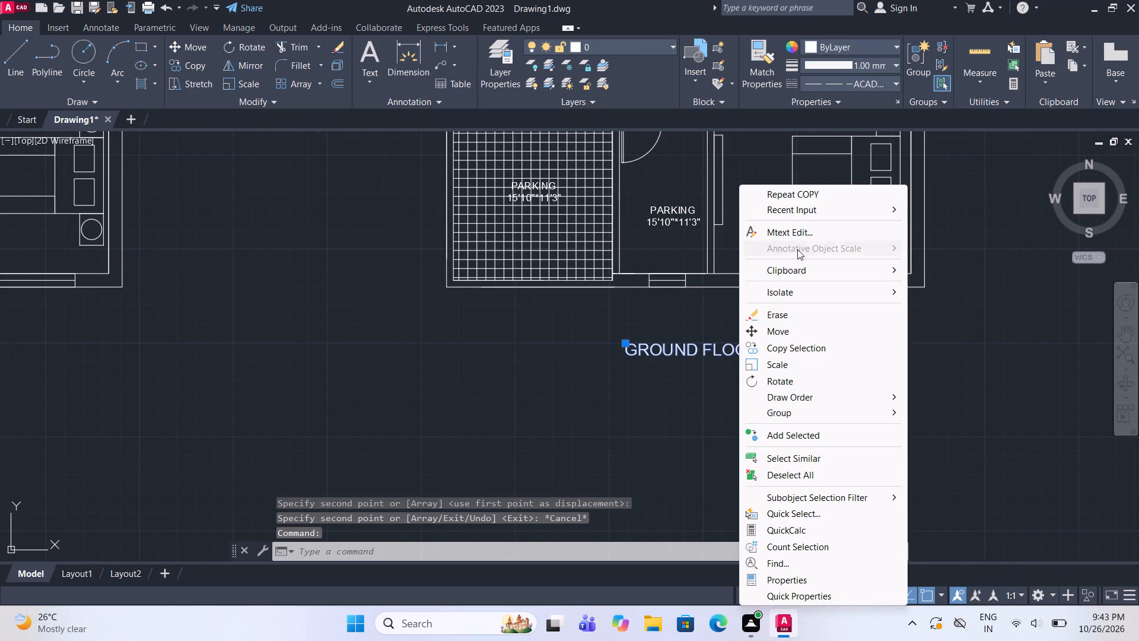
left_click(801, 234)
left_click(699, 348)
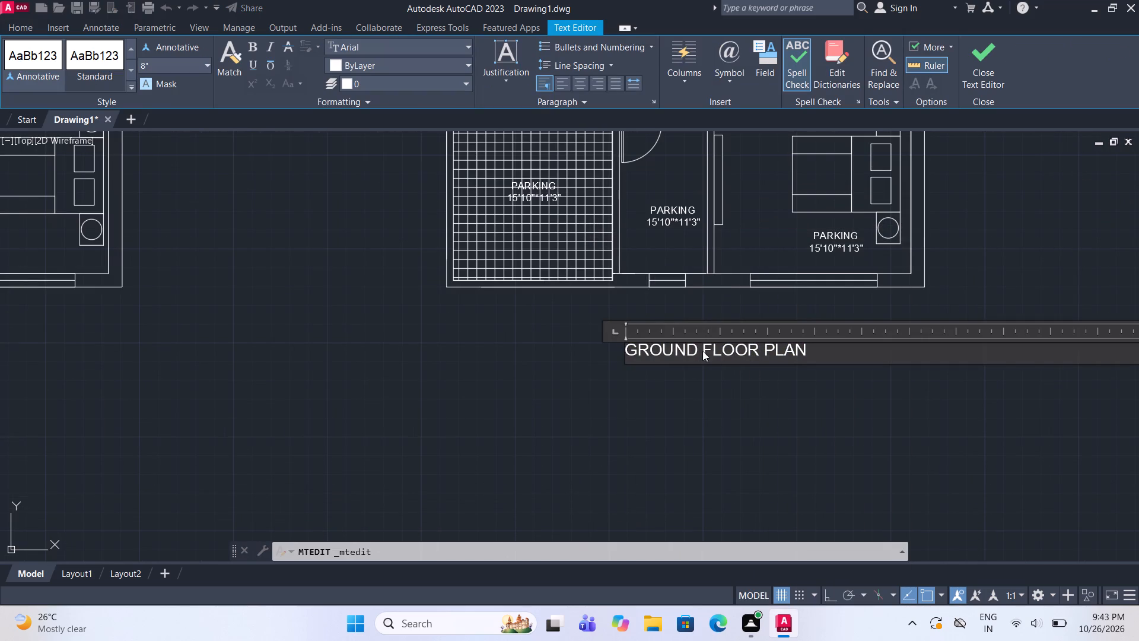
key("BackSpace")
key("BackSpace")
key("BackSpace")
key("BackSpace")
key("BackSpace")
key("BackSpace")
key("BackSpace")
key("BackSpace")
key("BackSpace")
key("BackSpace")
key("BackSpace")
key("BackSpace")
key("BackSpace")
key("BackSpace")
key("BackSpace")
key("BackSpace")
key("BackSpace")
key("BackSpace")
key("BackSpace")
key("BackSpace")
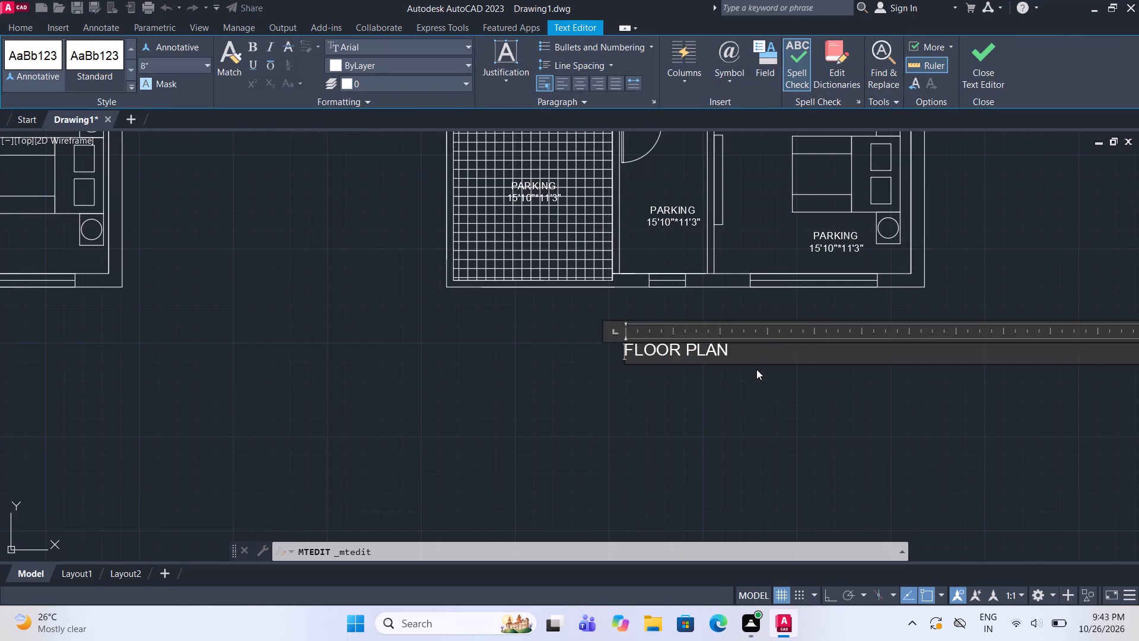
type("FIRST")
key("space")
left_click(972, 71)
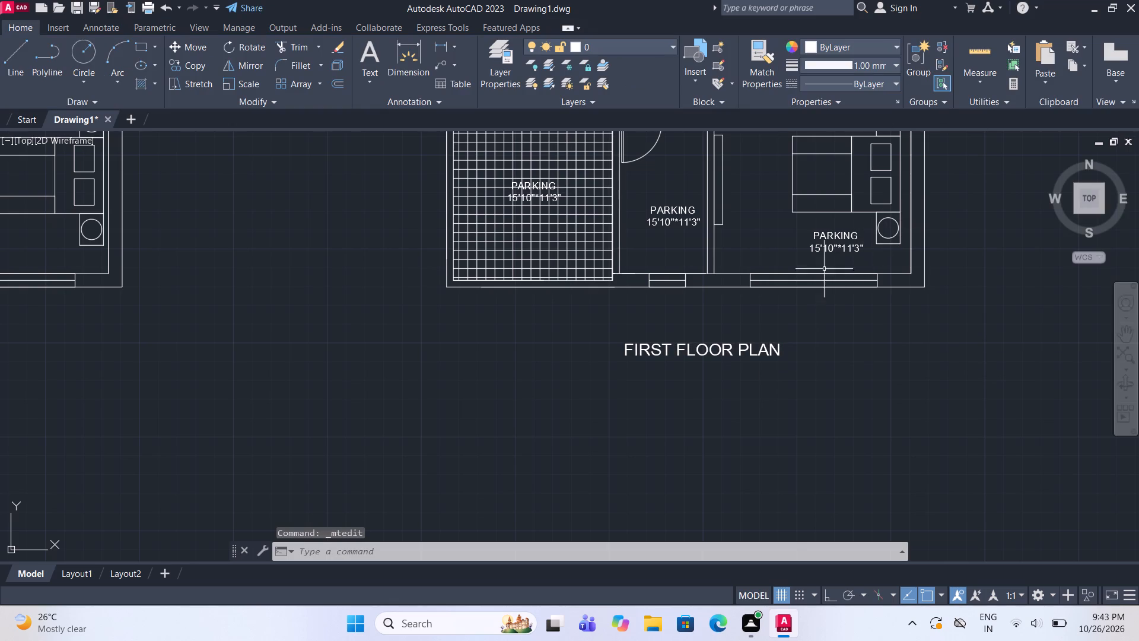
Open the label in the wardrobe strip above the ground floor's lower-right bedroom for text editing.
scroll(768, 296, "down", 1)
middle_click_drag(752, 332, 876, 367)
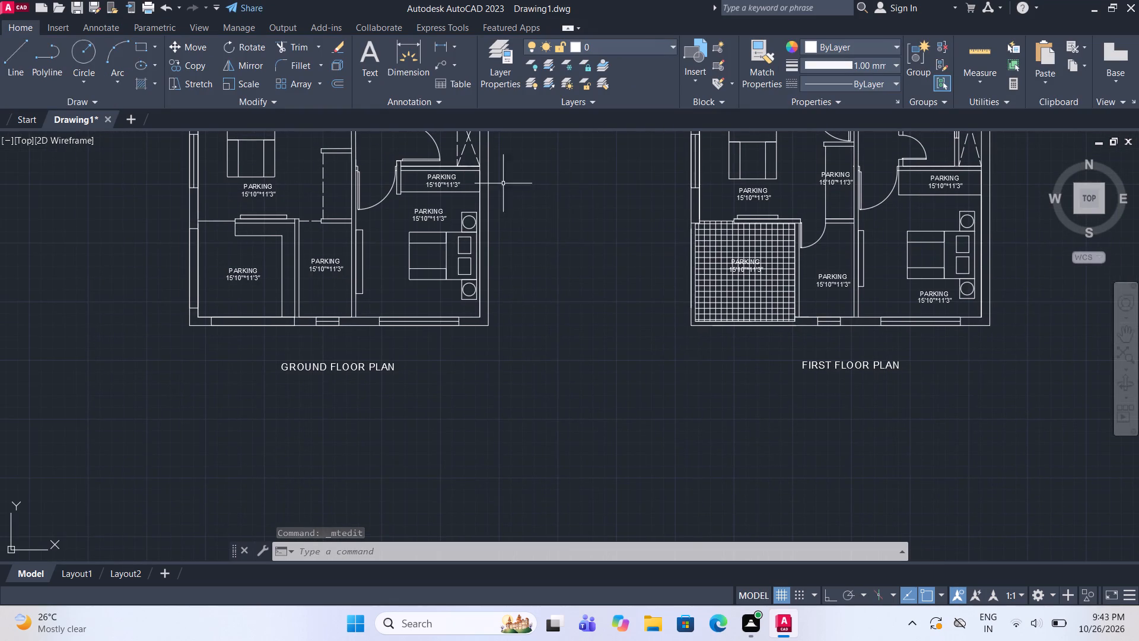
scroll(448, 164, "up", 5)
middle_click_drag(476, 182, 604, 172)
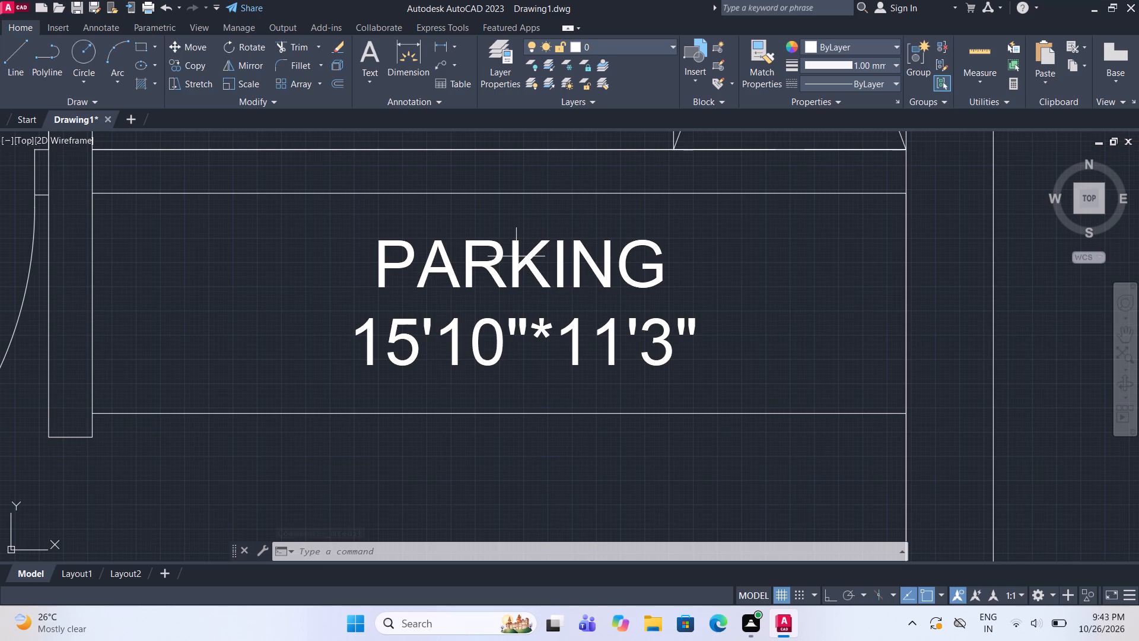
left_click(516, 256)
left_click(497, 266)
right_click(529, 266)
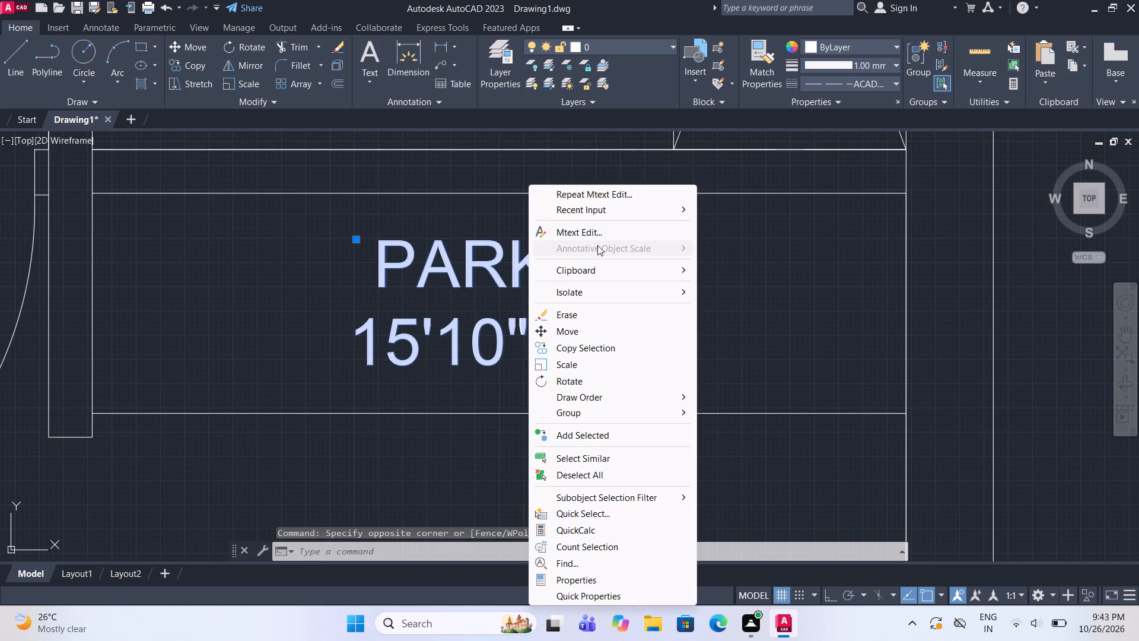
left_click(599, 233)
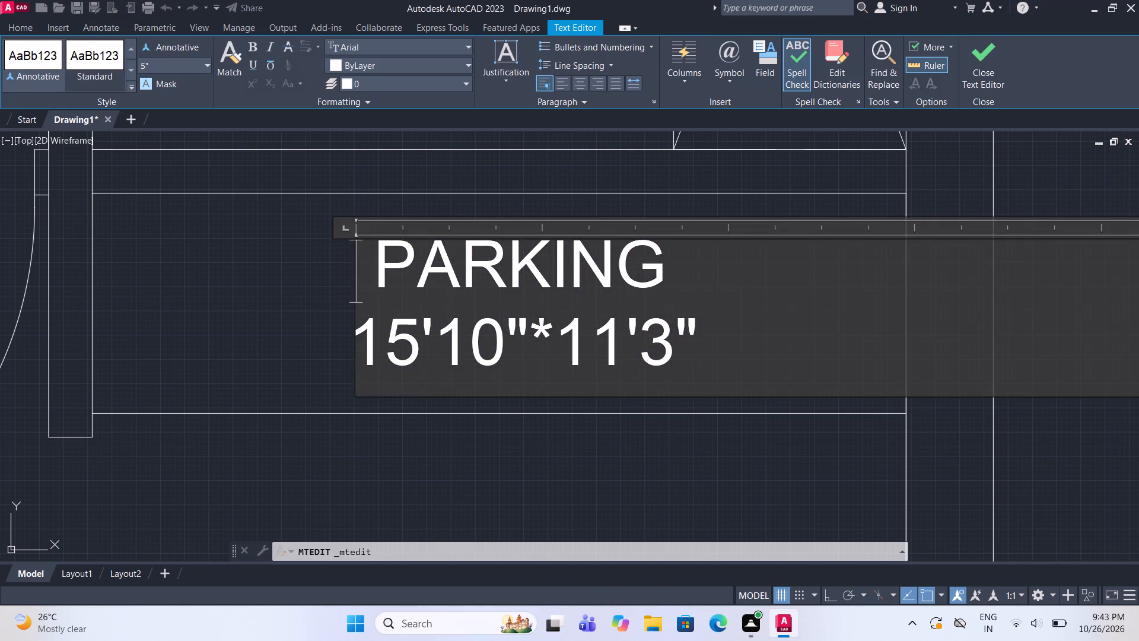
Replace the text of the open PARKING label in the wardrobe strip with SHELVES and finish editing.
left_click(721, 350)
key("BackSpace")
key("BackSpace")
key("BackSpace")
key("BackSpace")
key("BackSpace")
key("BackSpace")
key("BackSpace")
key("BackSpace")
key("BackSpace")
key("BackSpace")
key("BackSpace")
key("BackSpace")
key("BackSpace")
key("BackSpace")
key("BackSpace")
key("BackSpace")
key("BackSpace")
key("BackSpace")
key("BackSpace")
key("BackSpace")
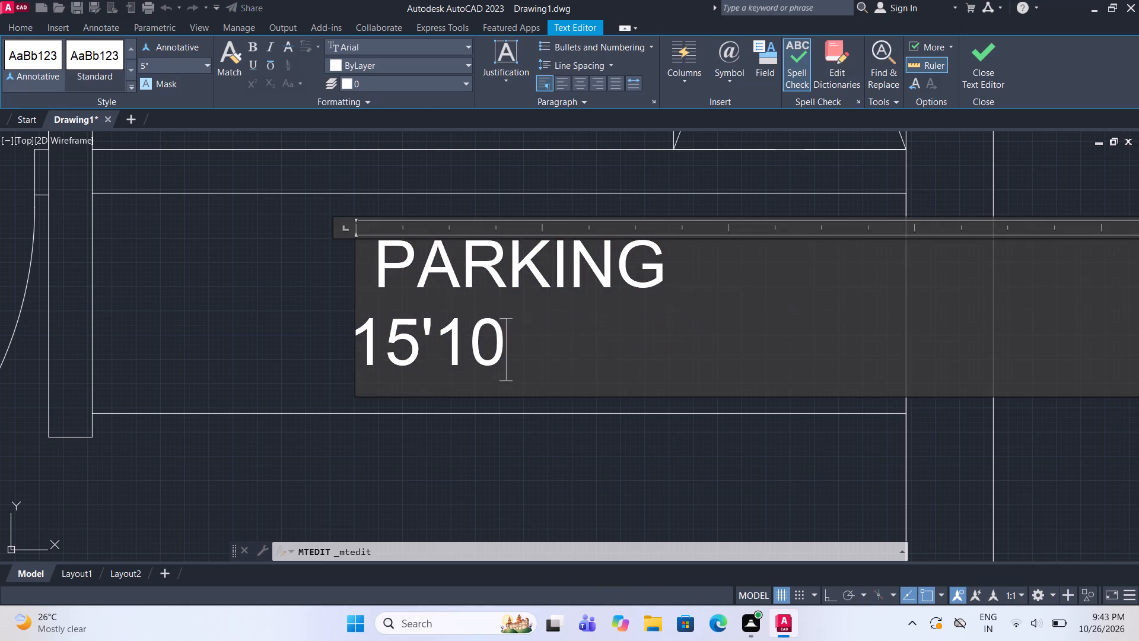
type("SH")
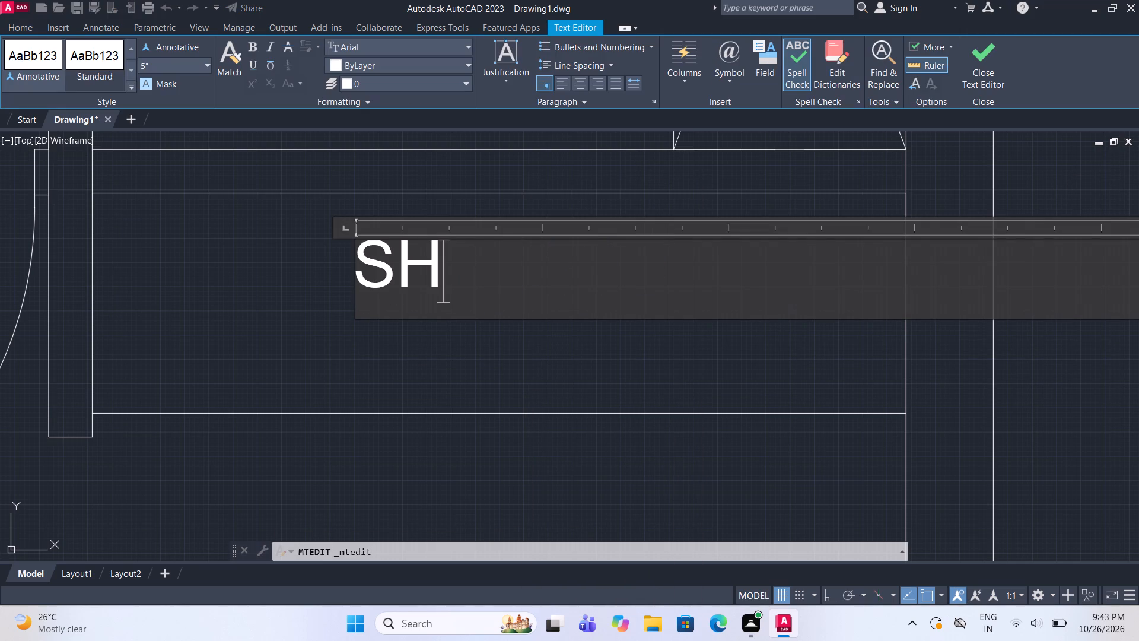
key("e")
key("l")
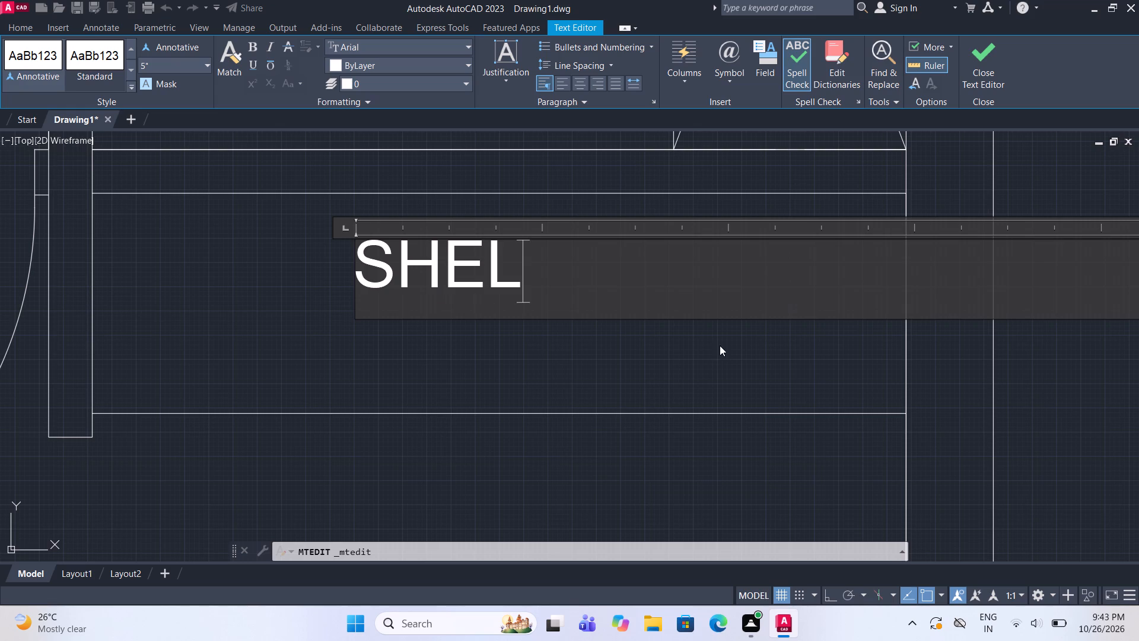
type("VES")
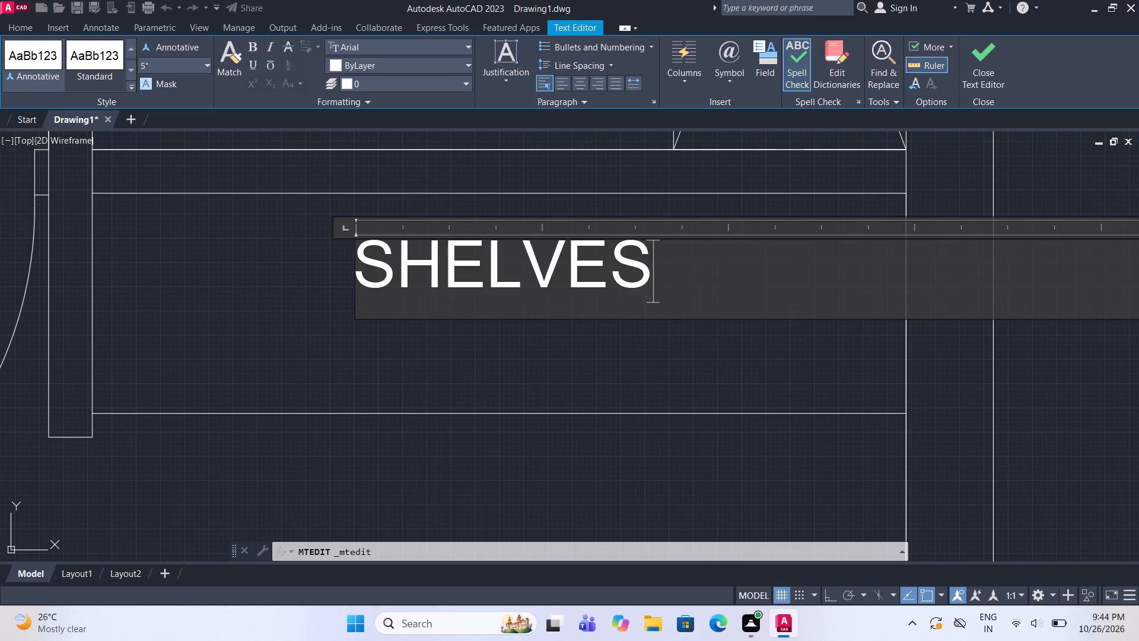
left_click(980, 72)
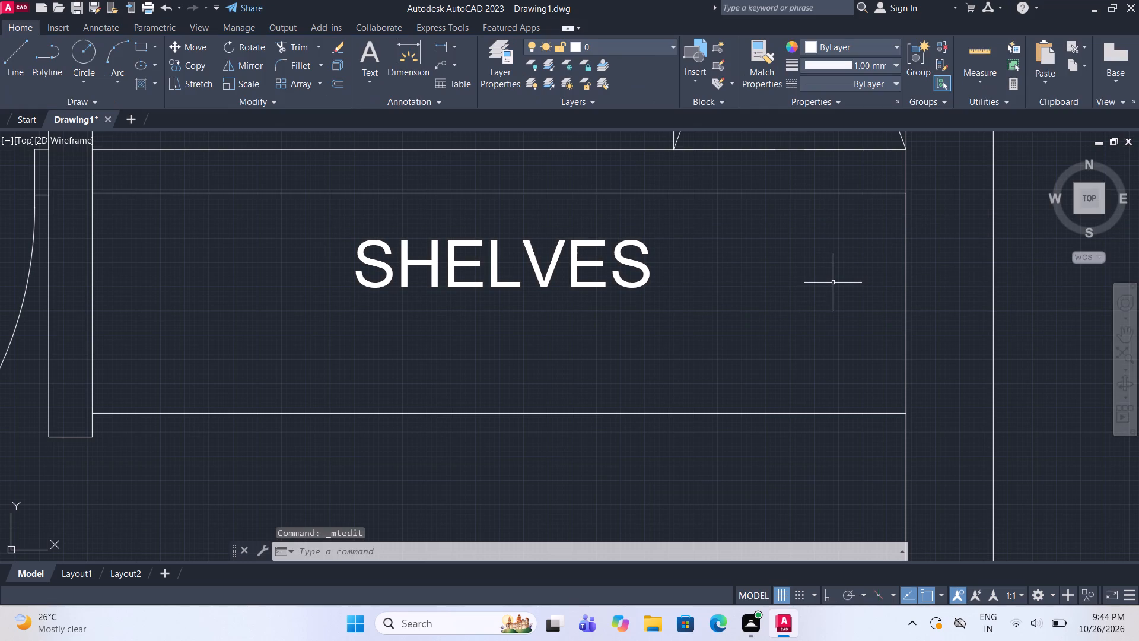
Change the PARKING label above the bed to BEDROOM with 11'*13' on a second line, indented three spaces to centre it.
scroll(829, 280, "down", 3)
middle_click_drag(726, 371, 677, 336)
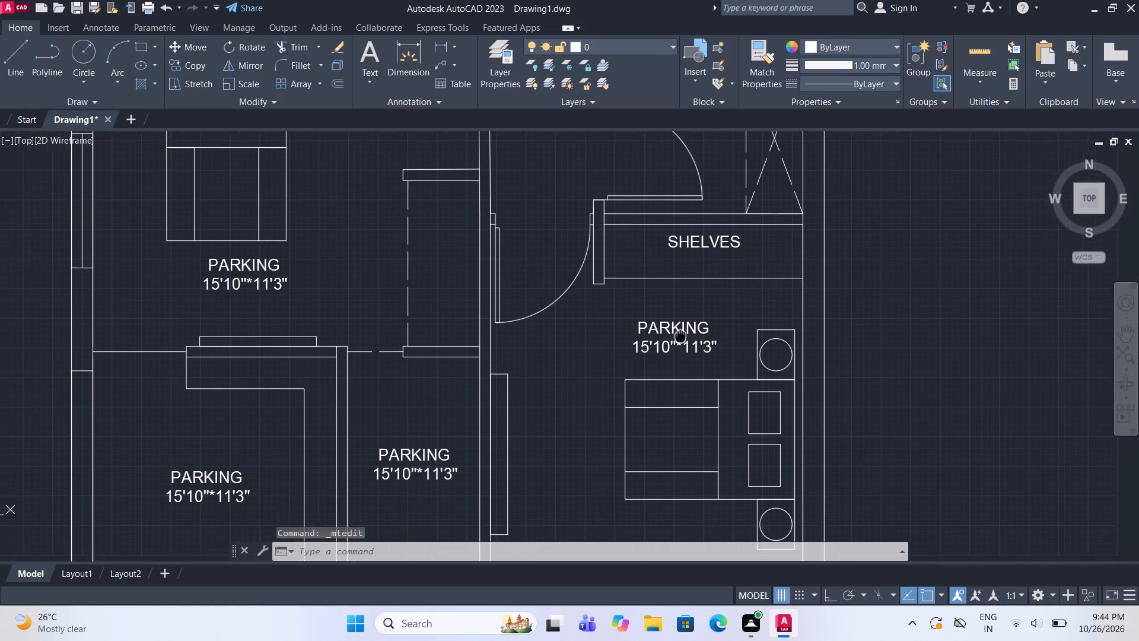
middle_click_drag(677, 336, 677, 335)
scroll(696, 341, "up", 1)
left_click(683, 346)
right_click(683, 346)
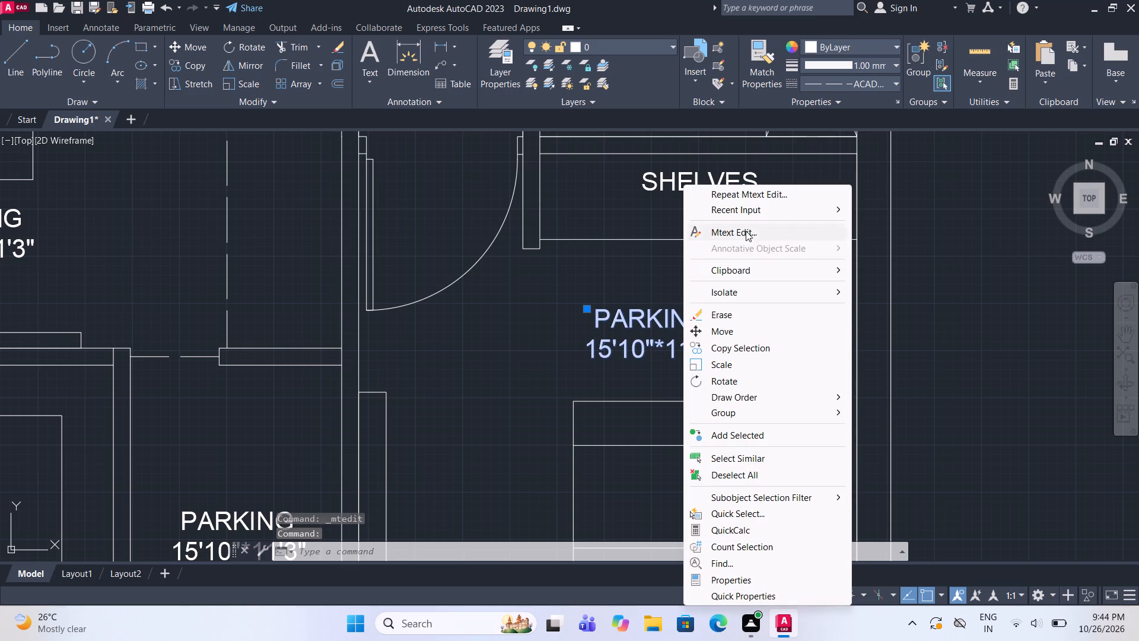
left_click(746, 230)
left_click(725, 354)
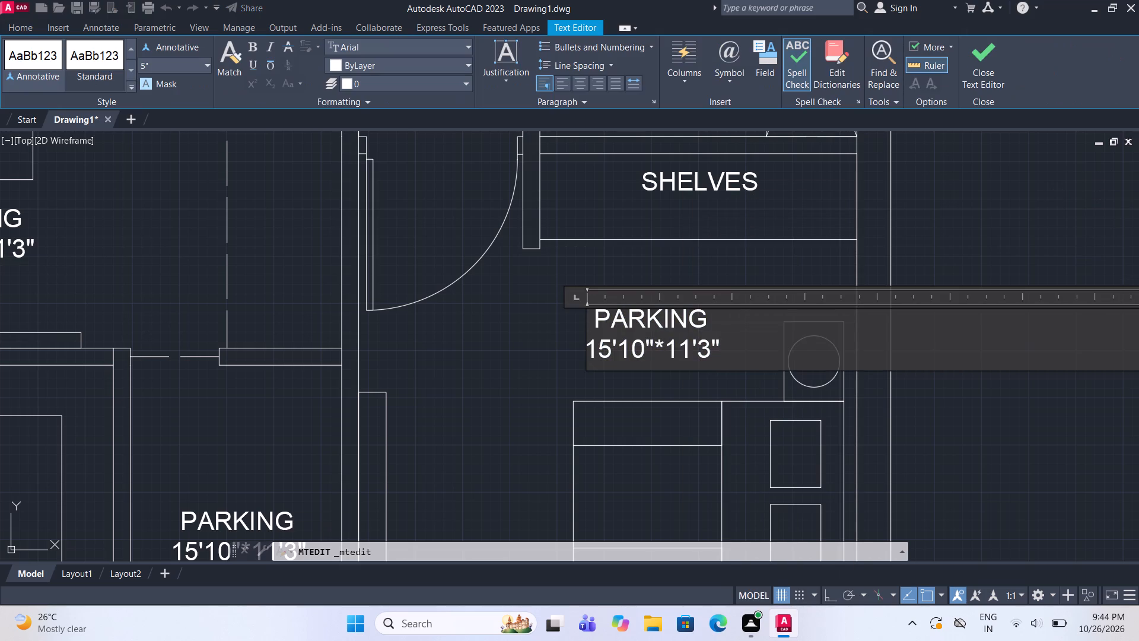
key("BackSpace")
key("BackSpace")
key("BackSpace")
key("BackSpace")
key("BackSpace")
key("BackSpace")
key("BackSpace")
key("BackSpace")
key("BackSpace")
key("BackSpace")
key("BackSpace")
key("BackSpace")
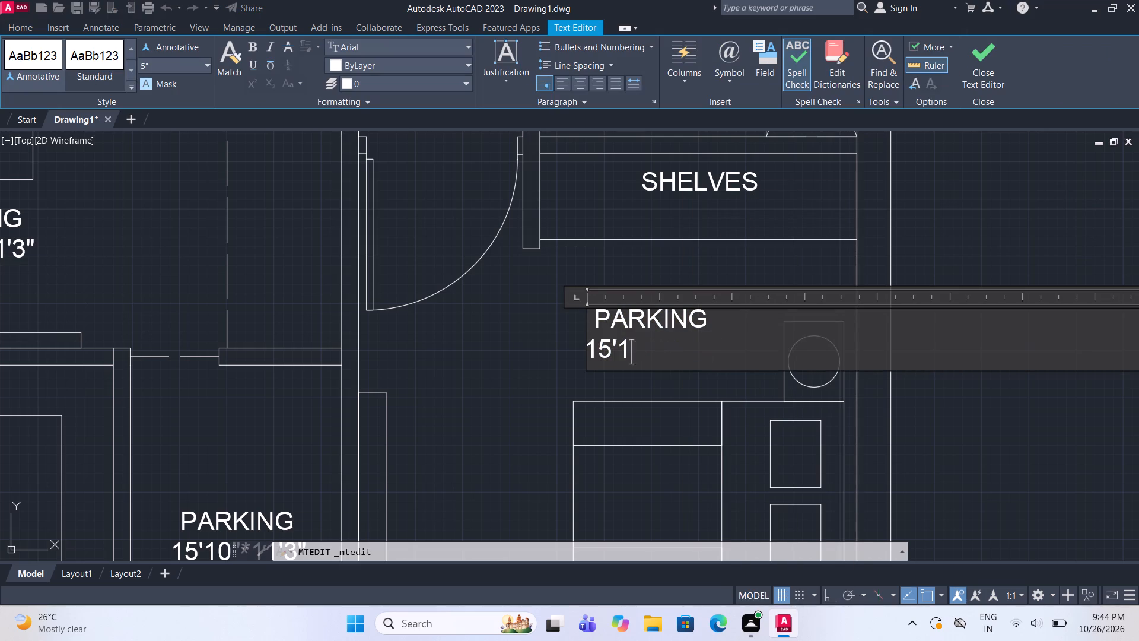
key("BackSpace")
key("BackSpace")
key("BackSpace")
key("BackSpace")
key("BackSpace")
key("BackSpace")
key("BackSpace")
key("BackSpace")
key("BackSpace")
key("BackSpace")
key("BackSpace")
key("BackSpace")
key("BackSpace")
key("BackSpace")
key("BackSpace")
key("BackSpace")
key("BackSpace")
key("BackSpace")
key("BackSpace")
key("BackSpace")
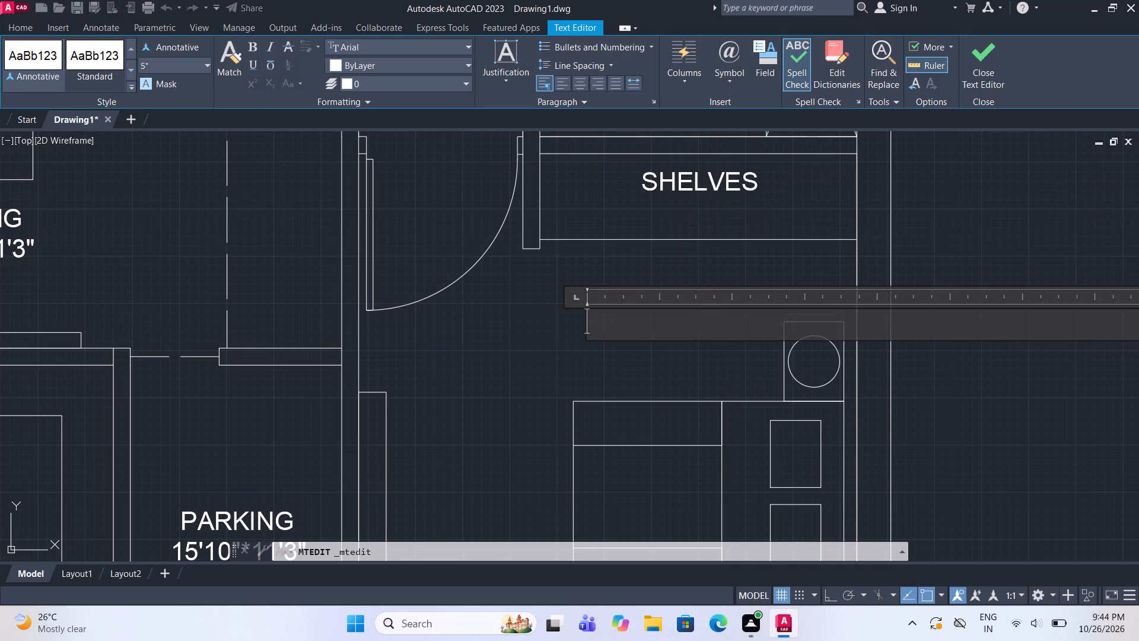
type("BEDROOM")
key("Return")
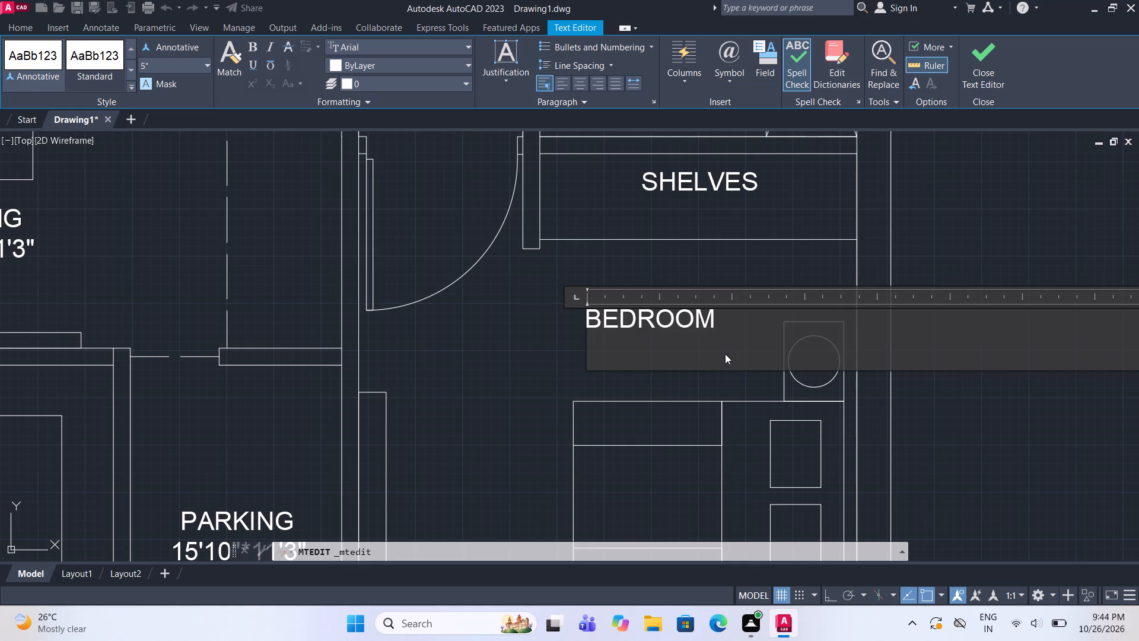
type("11'")
key("shift+asterisk")
key("1")
key("3")
key("apostrophe")
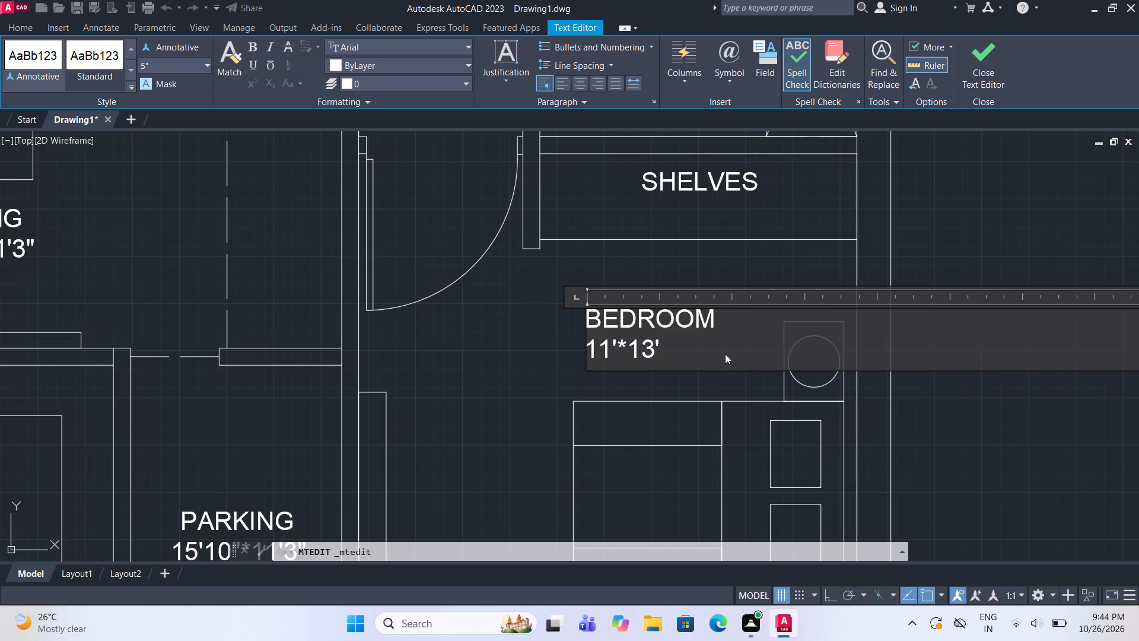
left_click(588, 346)
key("space")
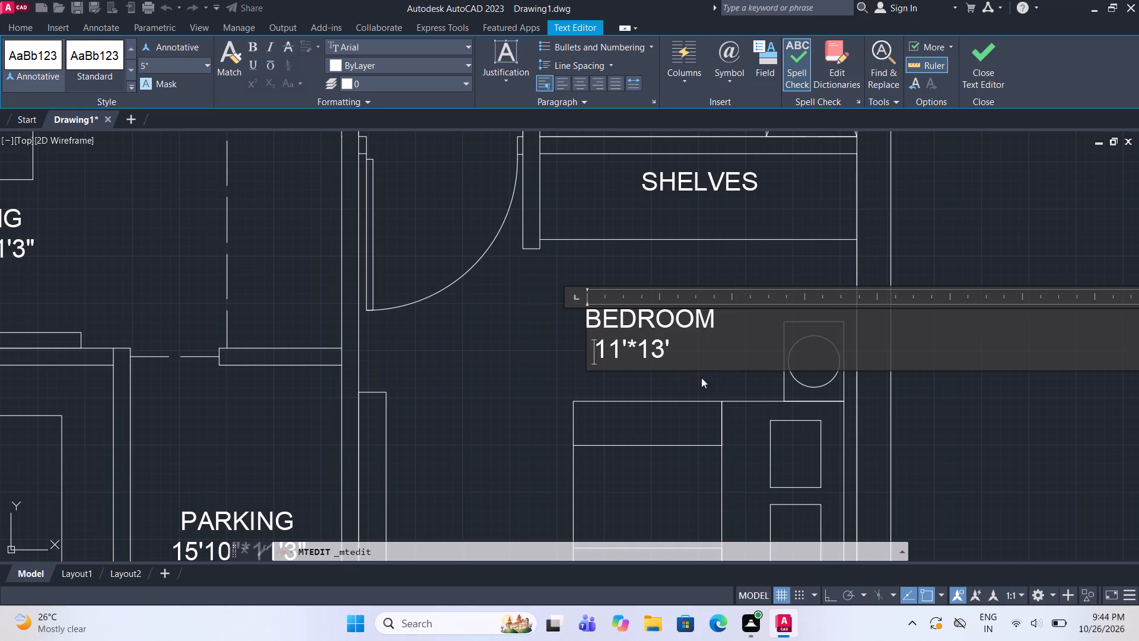
key("space")
key("space")
left_click(971, 69)
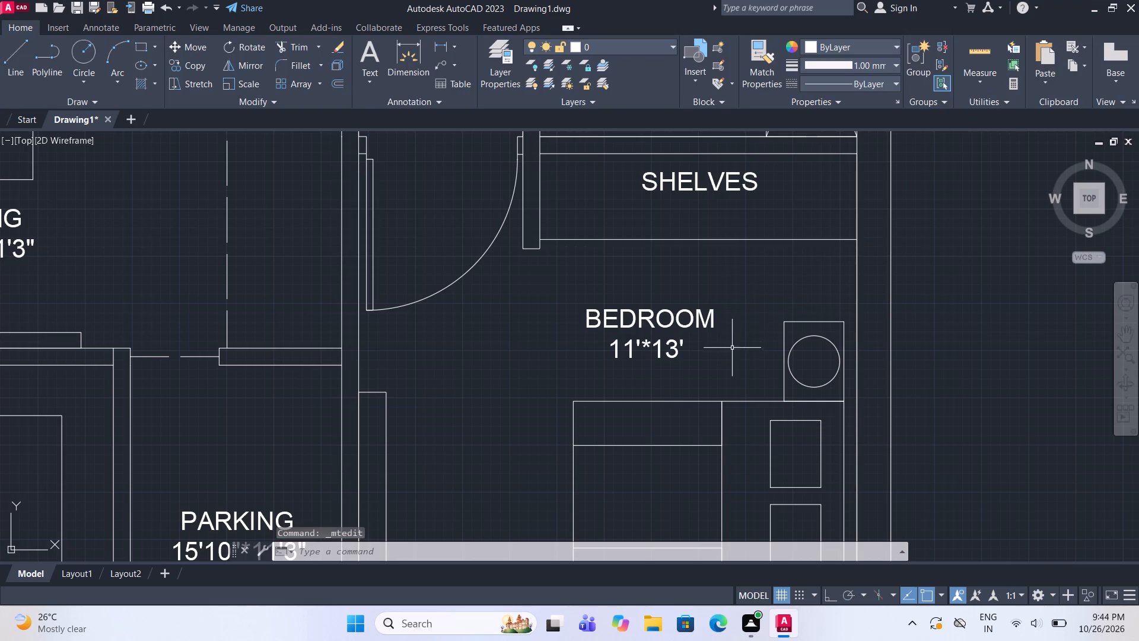
Change the PARKING label in the narrow room beside the bedroom to TOILET with 4'8"*8'4" on a second line.
scroll(731, 358, "down", 1)
middle_click_drag(731, 275, 812, 217)
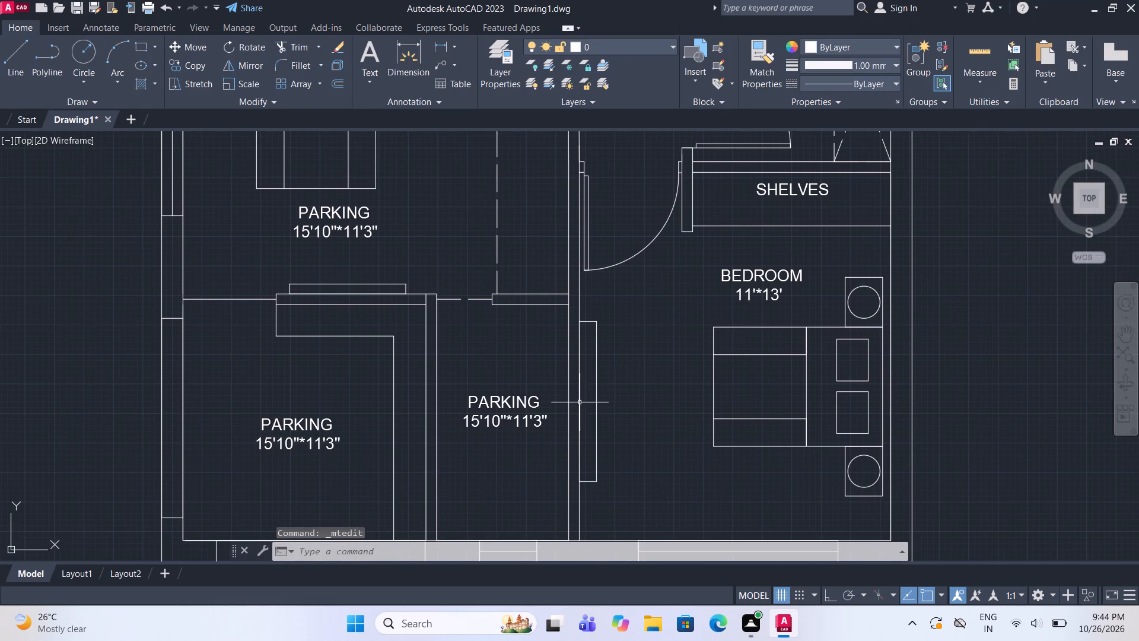
scroll(516, 423, "up", 2)
middle_click_drag(517, 420, 555, 366)
left_click(502, 369)
right_click(502, 369)
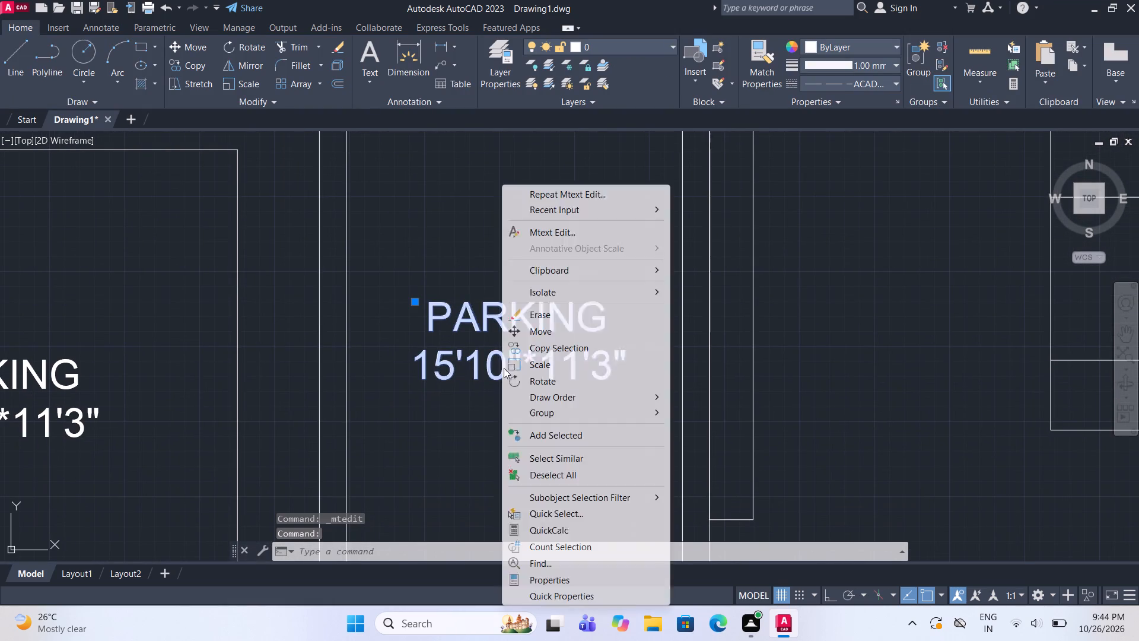
left_click(569, 229)
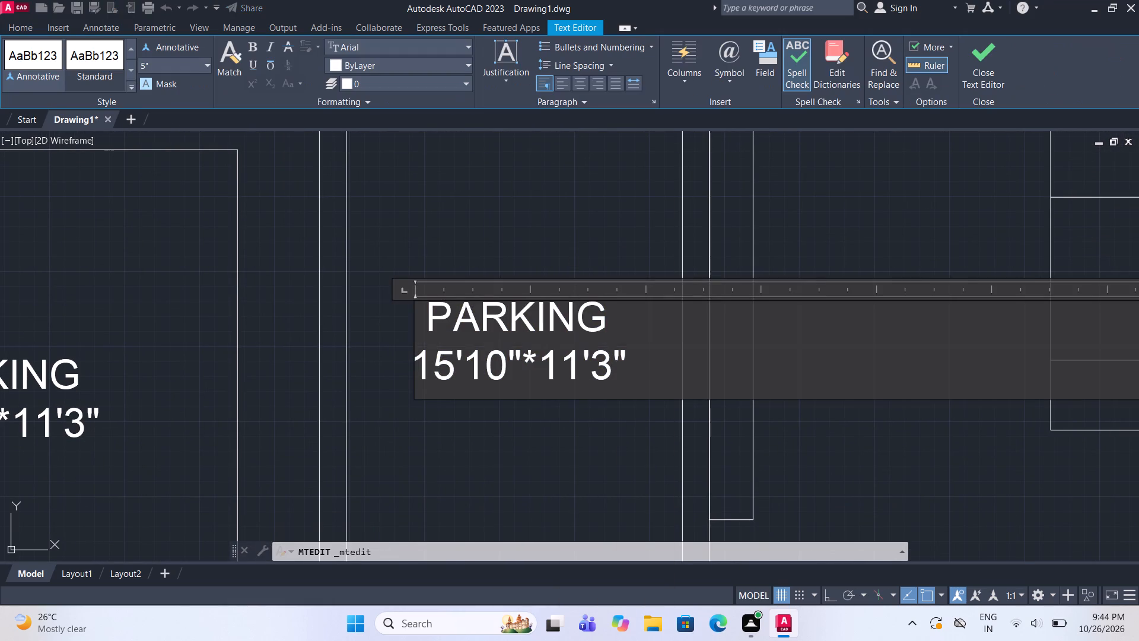
left_click(639, 372)
key("BackSpace")
key("BackSpace")
key("BackSpace")
key("BackSpace")
key("BackSpace")
key("BackSpace")
key("BackSpace")
key("BackSpace")
key("BackSpace")
key("BackSpace")
key("BackSpace")
key("BackSpace")
key("BackSpace")
key("BackSpace")
key("BackSpace")
key("BackSpace")
key("BackSpace")
key("BackSpace")
key("BackSpace")
key("BackSpace")
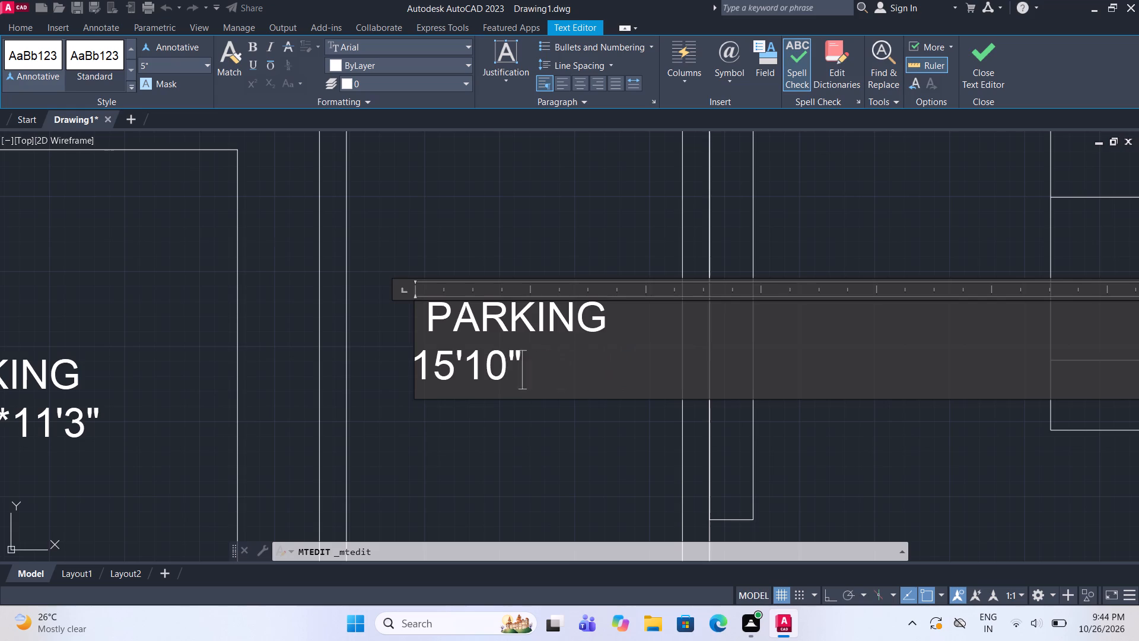
type("TOILET")
key("Return")
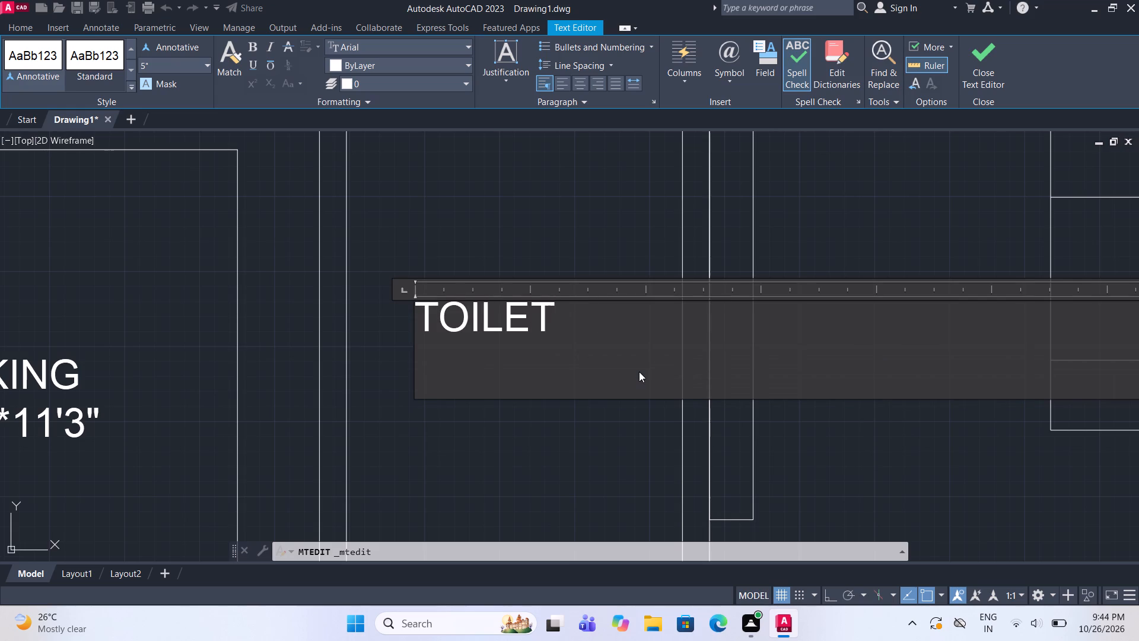
type("4'")
key("8")
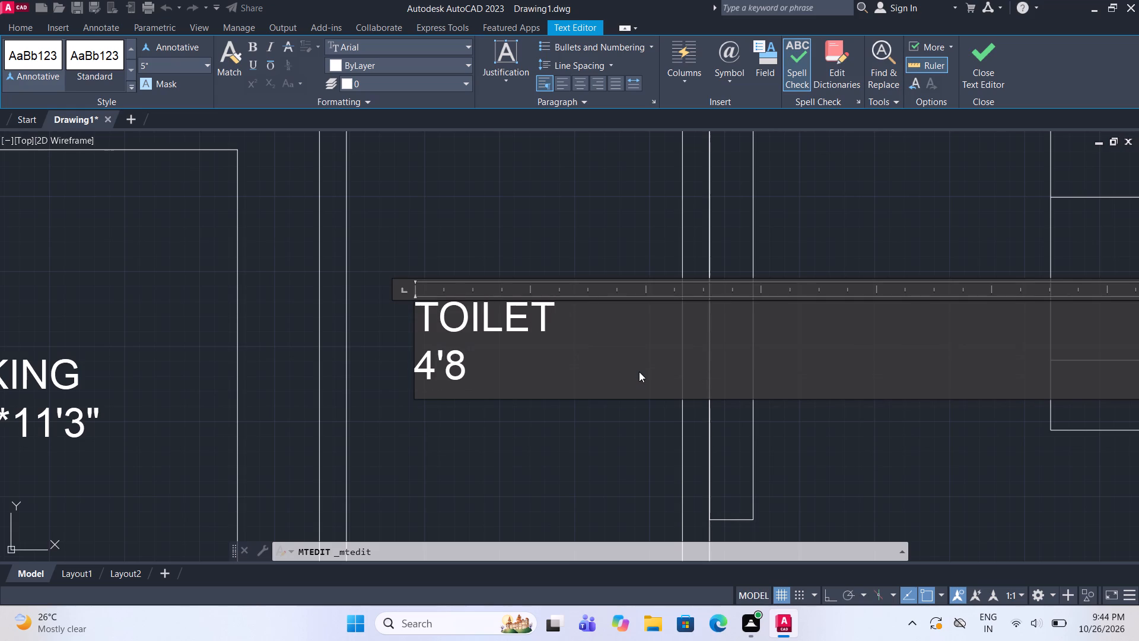
key("shift+quotedbl")
key("shift+asterisk")
key("8")
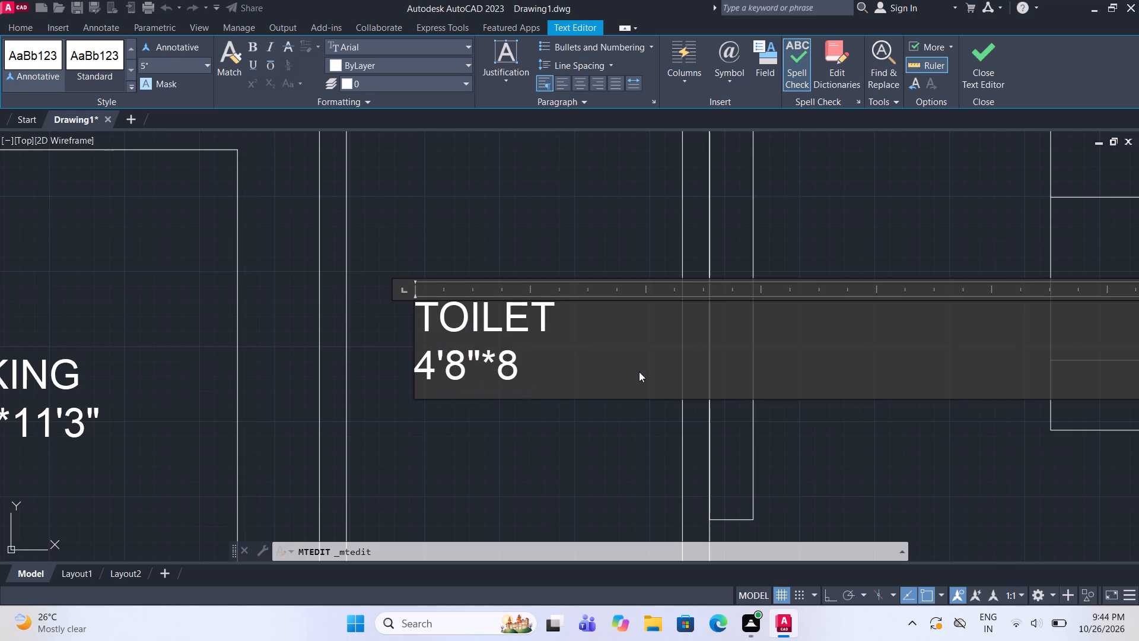
key("apostrophe")
type("4\"")
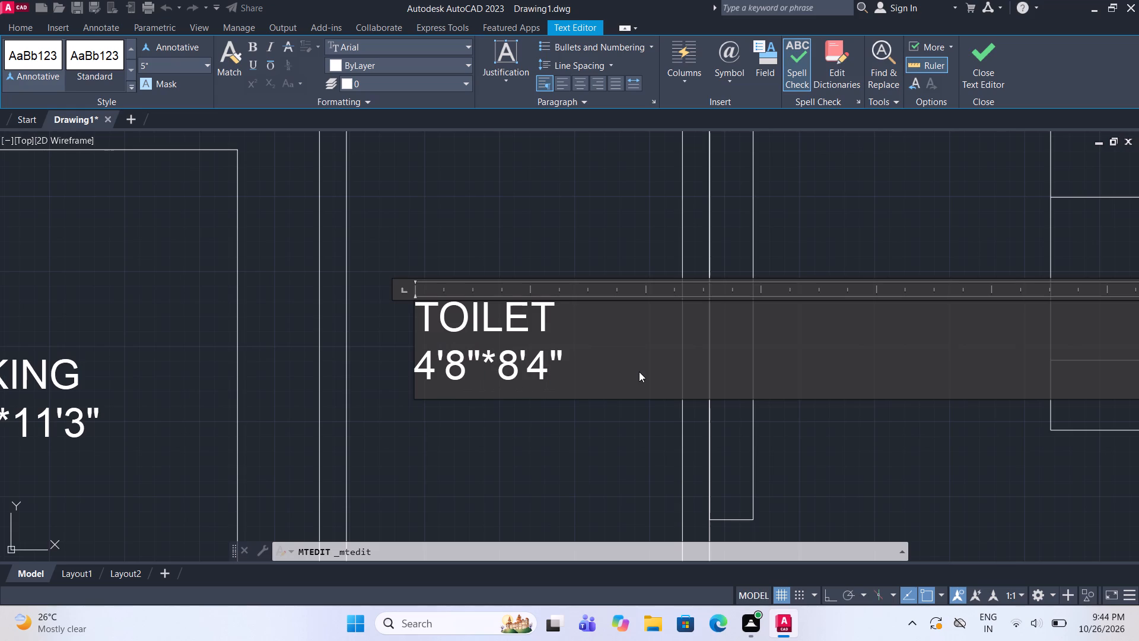
left_click(967, 74)
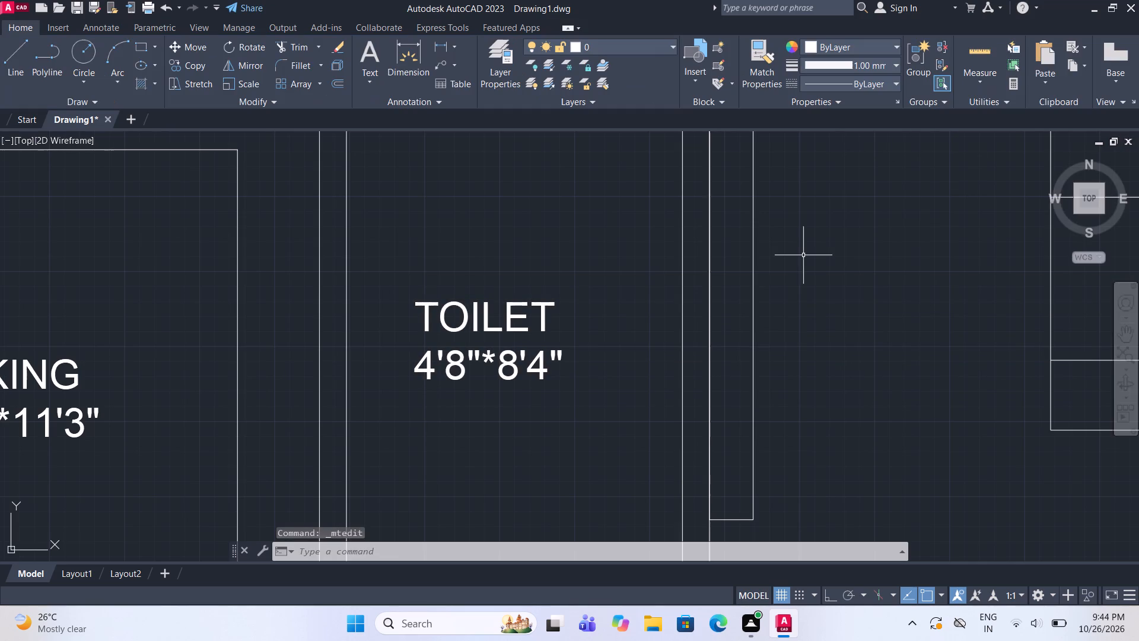
Change the PARKING label in the room beside the 4'8"*8'4" toilet to SHOP, indented one space, with 8'6"*8'4" on a second line.
scroll(758, 264, "down", 4)
scroll(663, 281, "up", 3)
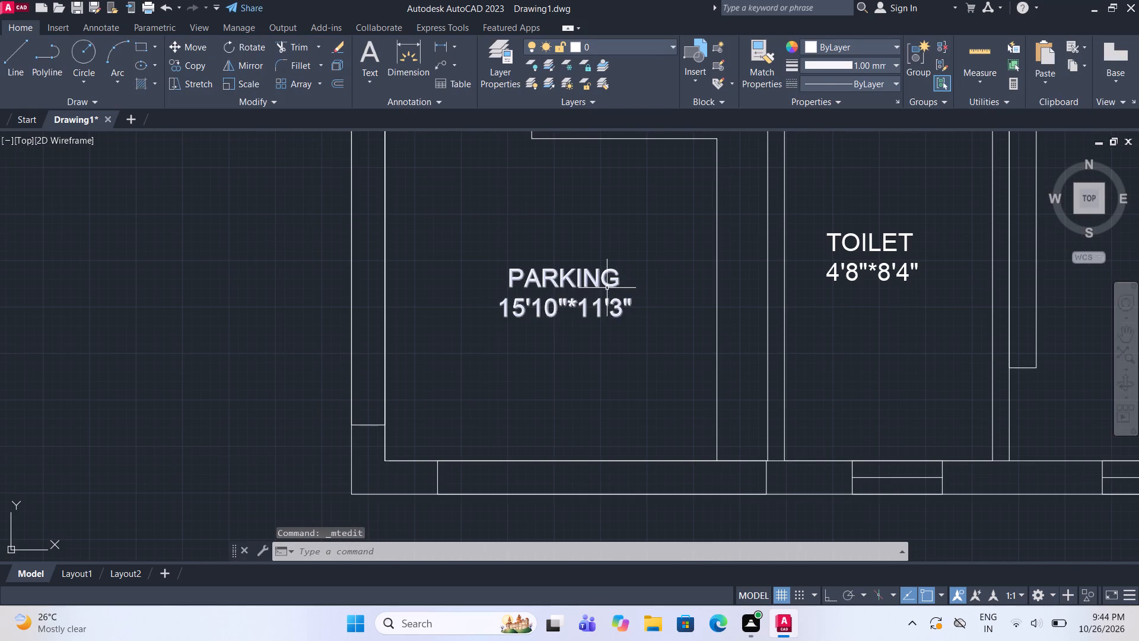
left_click(607, 288)
right_click(607, 288)
left_click(656, 239)
scroll(605, 277, "up", 1)
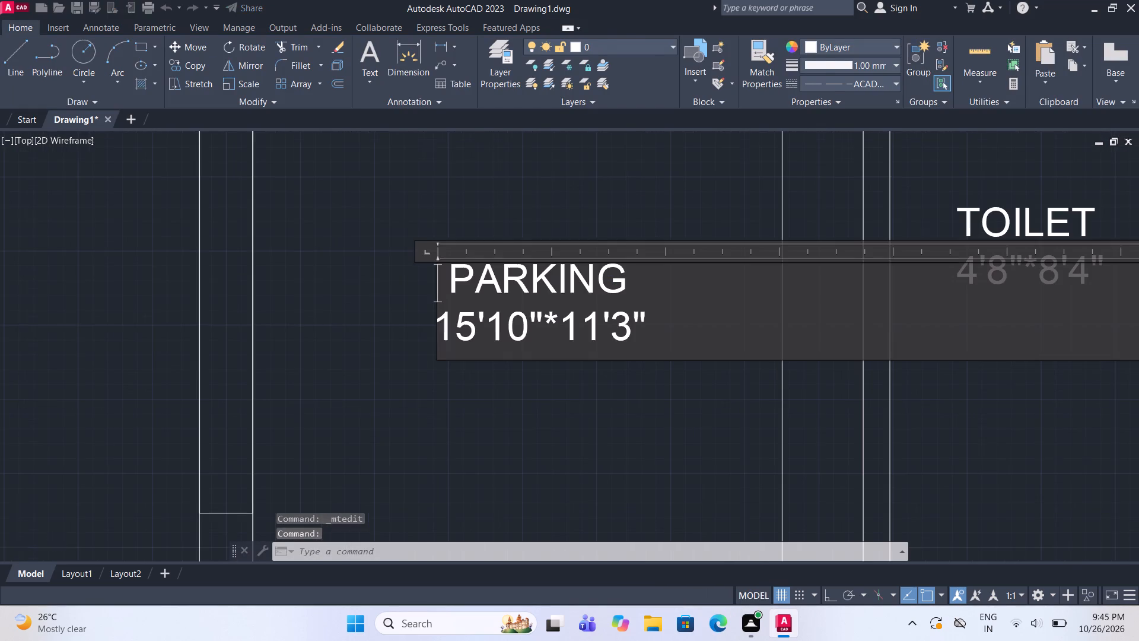
left_click(656, 325)
key("BackSpace")
key("BackSpace")
key("BackSpace")
key("BackSpace")
key("BackSpace")
key("BackSpace")
key("BackSpace")
key("BackSpace")
key("BackSpace")
key("BackSpace")
key("BackSpace")
key("BackSpace")
key("BackSpace")
key("BackSpace")
key("BackSpace")
key("BackSpace")
key("BackSpace")
key("BackSpace")
key("BackSpace")
key("BackSpace")
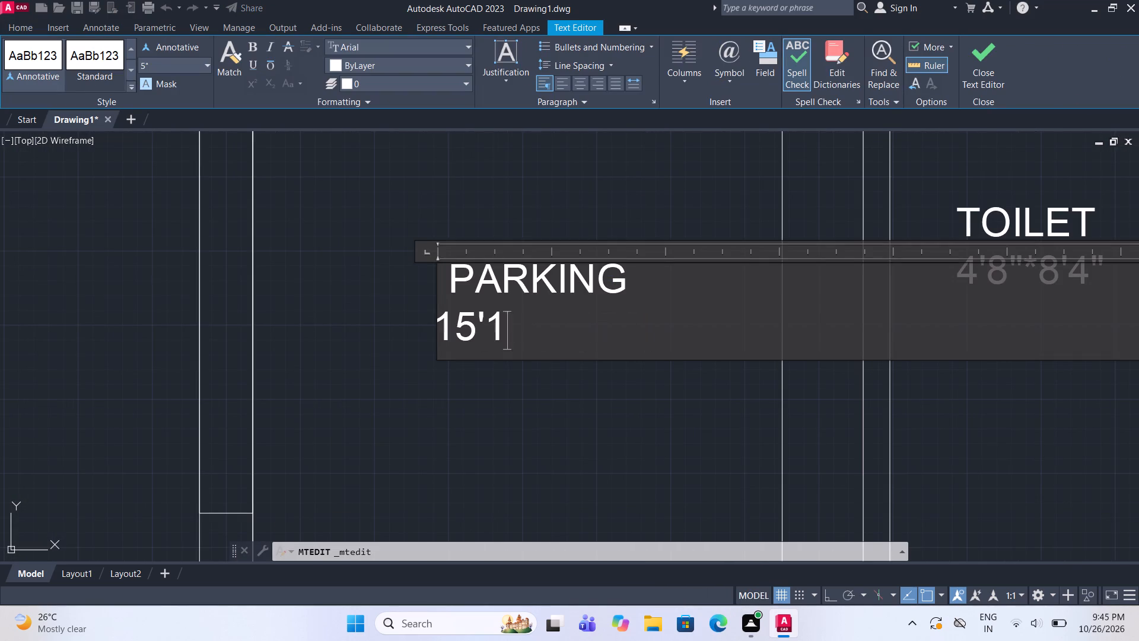
type("SHOP")
key("Return")
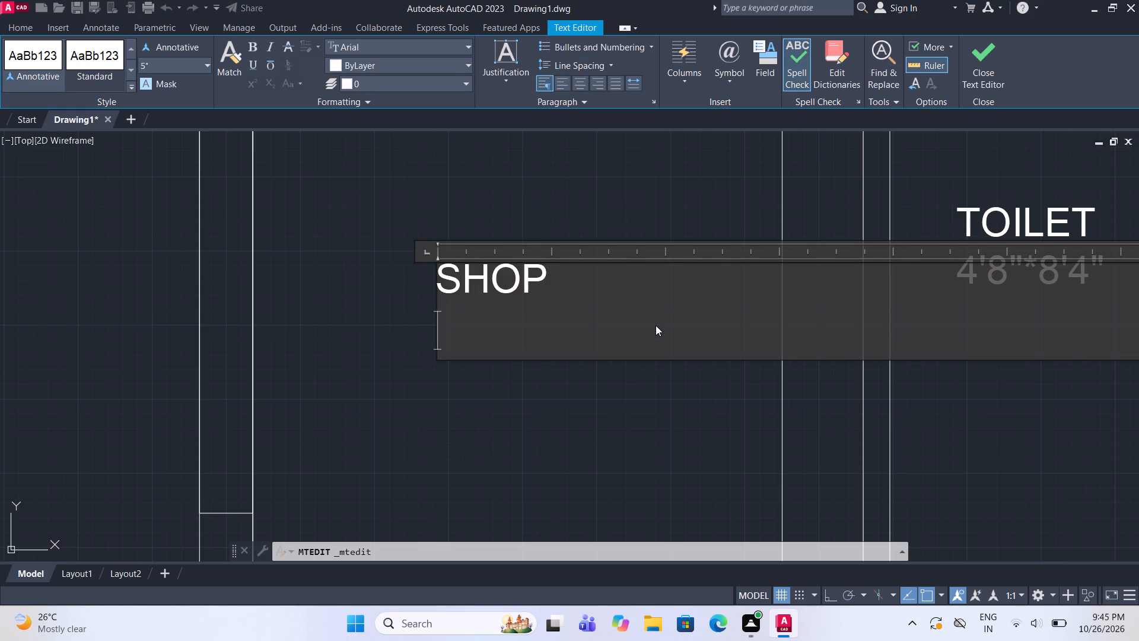
type("8'")
type("6\"")
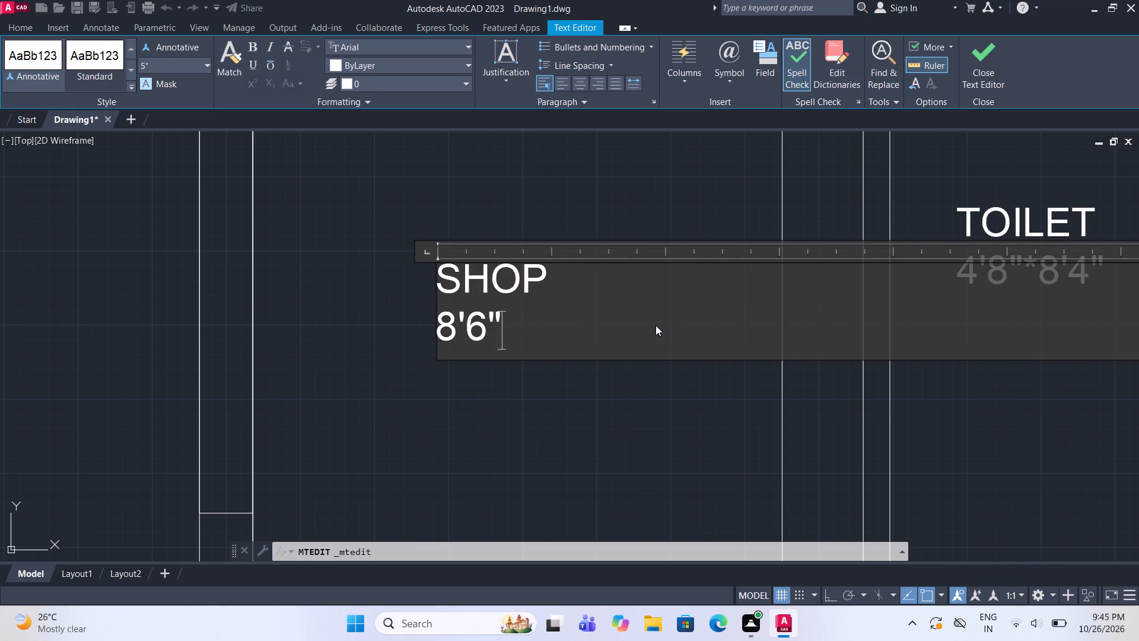
key("shift+asterisk")
type("8'")
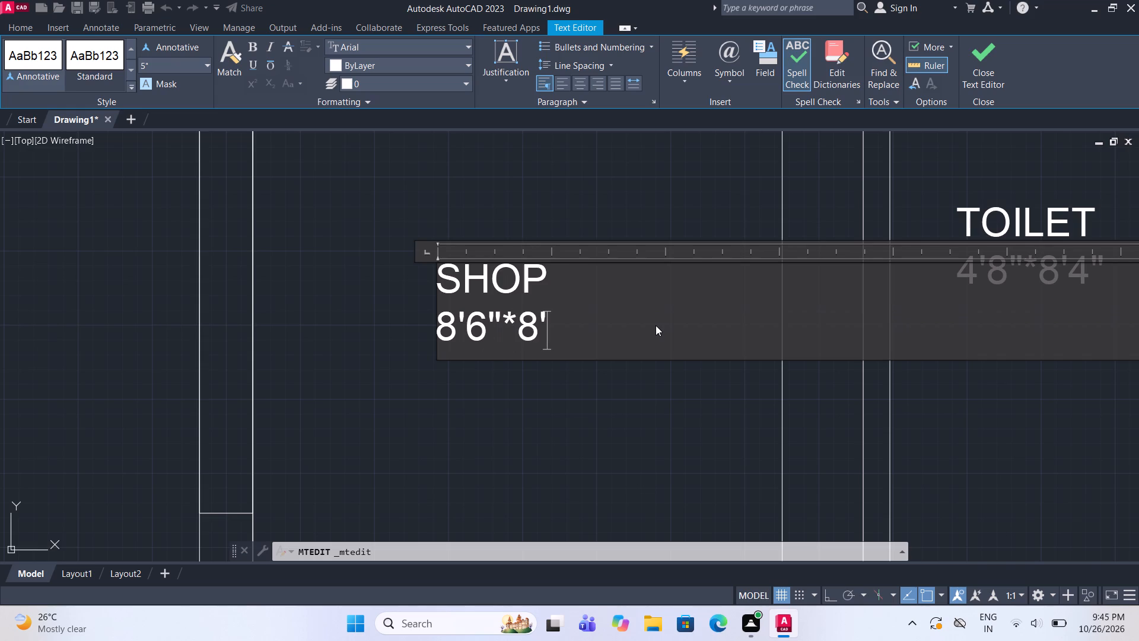
key("4")
key("shift+quotedbl")
left_click(441, 277)
key("space")
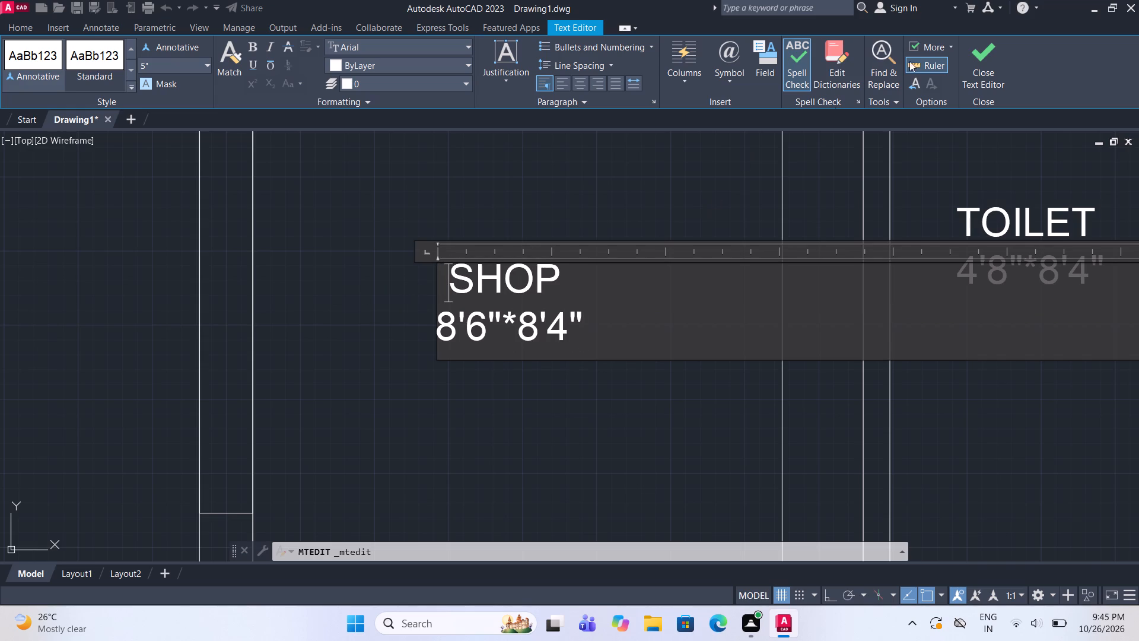
left_click(988, 48)
Change the PARKING label below the bed in the room above the shop to BEDROOM, with 13'7"*10' on a second line indented one space.
scroll(664, 398, "down", 3)
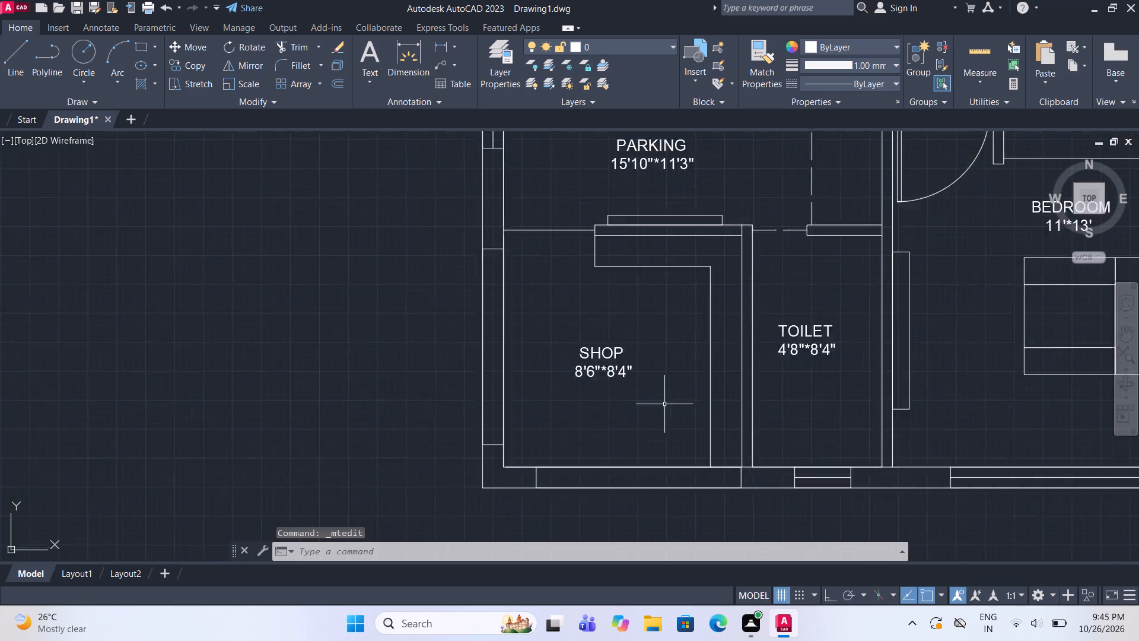
scroll(648, 241, "up", 3)
left_click(652, 252)
left_click(642, 237)
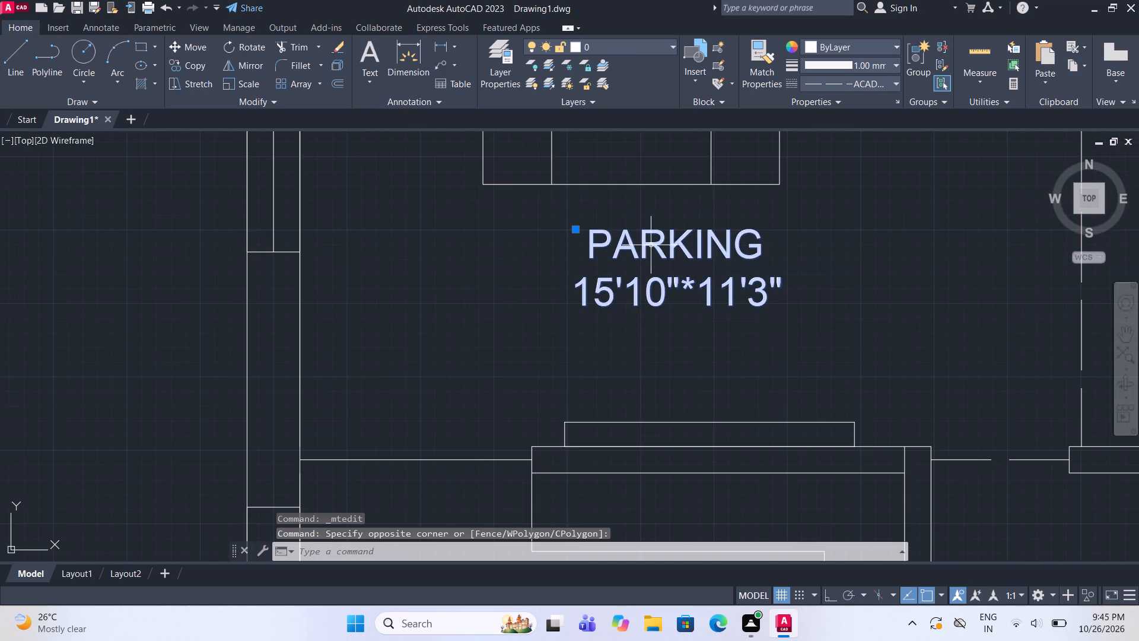
right_click(651, 245)
left_click(720, 230)
left_click(793, 284)
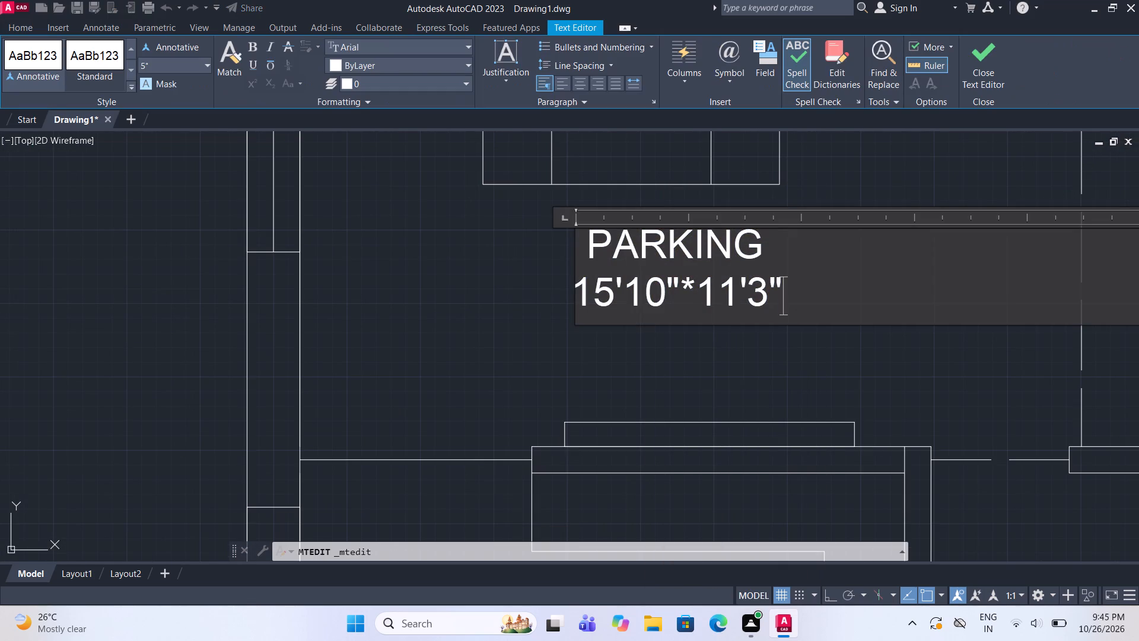
key("BackSpace")
key("BackSpace")
key("BackSpace")
key("BackSpace")
key("BackSpace")
key("BackSpace")
key("BackSpace")
key("BackSpace")
key("BackSpace")
key("BackSpace")
key("BackSpace")
key("BackSpace")
key("BackSpace")
key("BackSpace")
key("BackSpace")
key("BackSpace")
key("BackSpace")
key("BackSpace")
key("BackSpace")
key("BackSpace")
key("BackSpace")
key("BackSpace")
key("BackSpace")
key("BackSpace")
key("BackSpace")
key("BackSpace")
key("BackSpace")
key("BackSpace")
key("BackSpace")
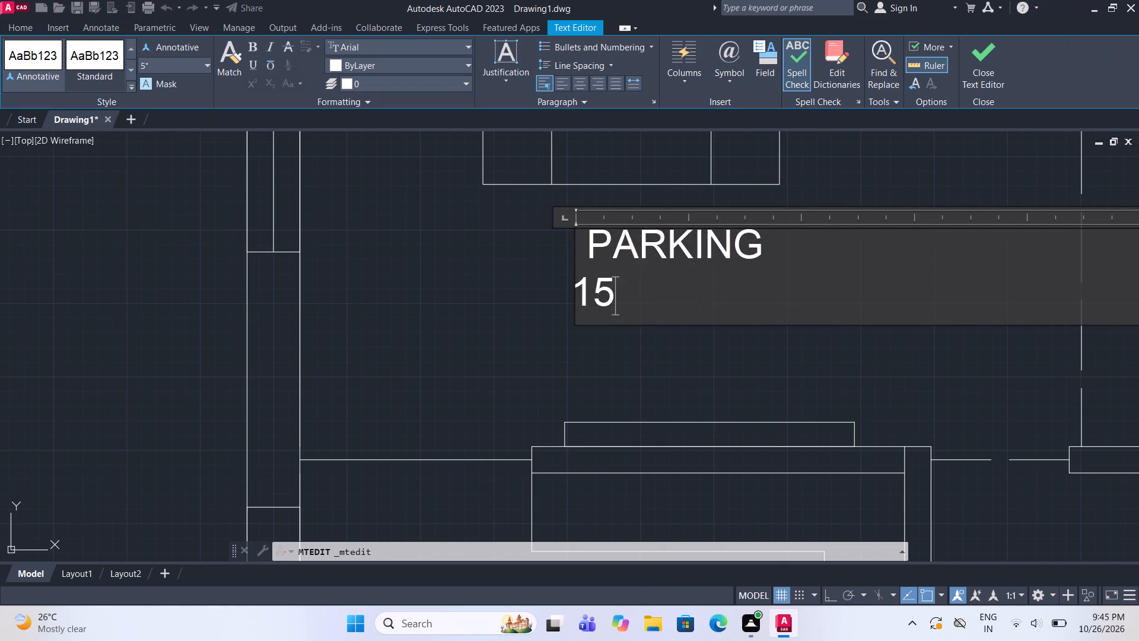
type("BEDROOM")
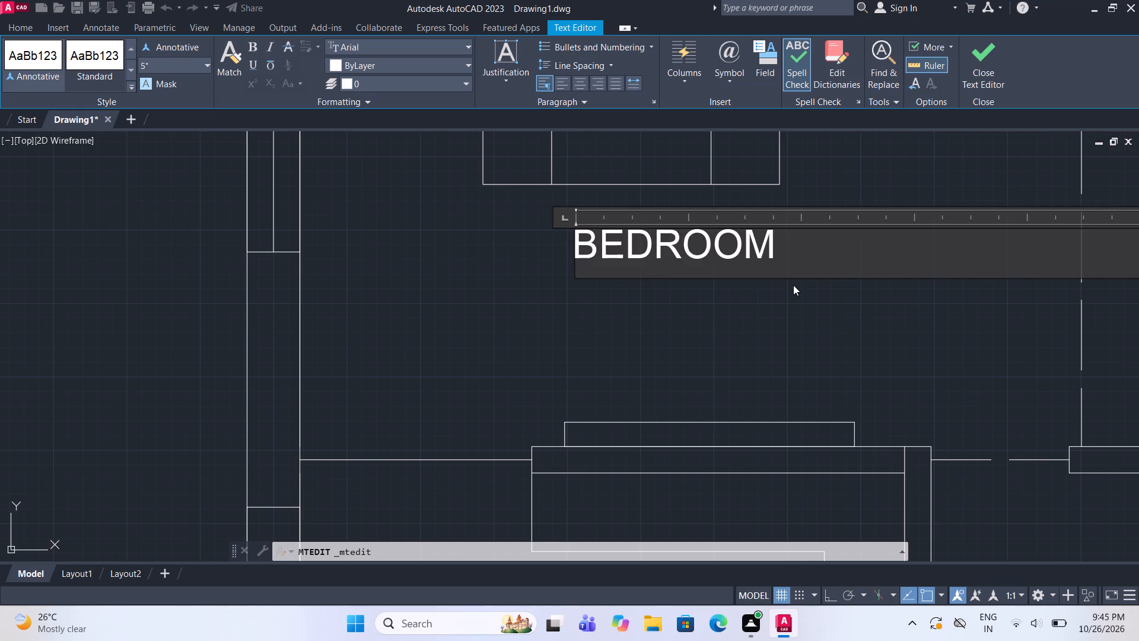
key("Return")
key("1")
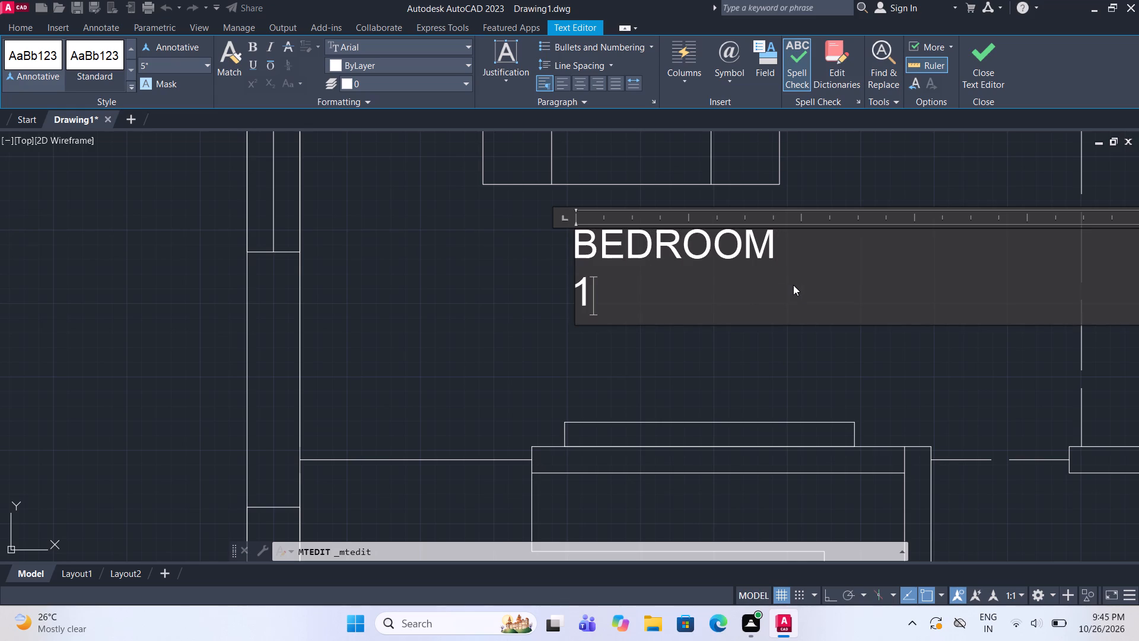
type("3'7\"")
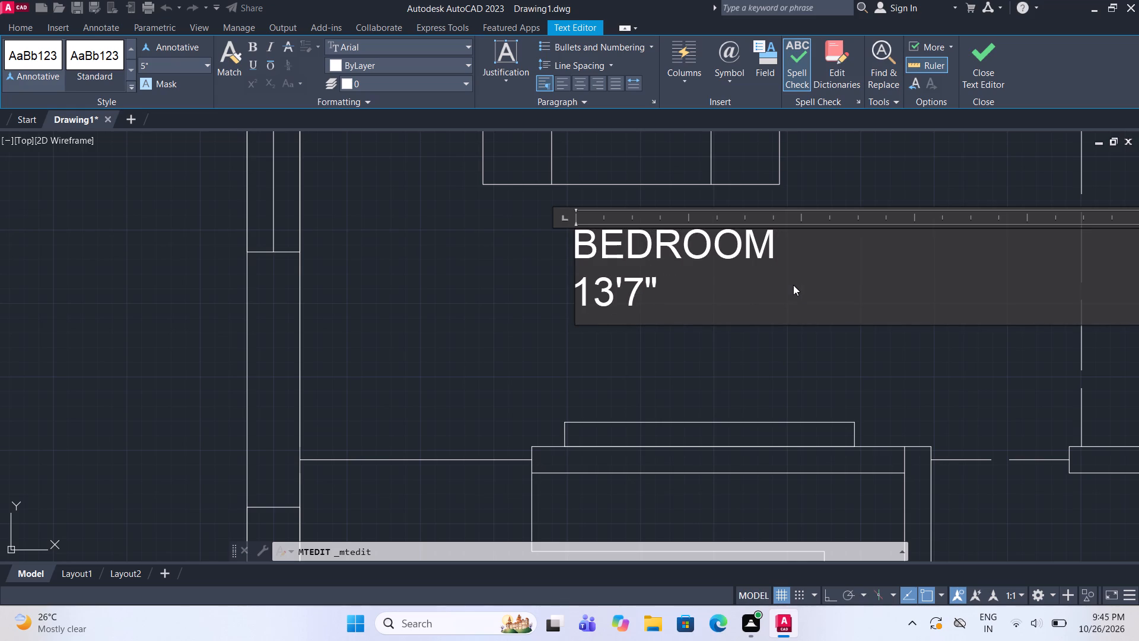
key("shift+asterisk")
type("10")
key("apostrophe")
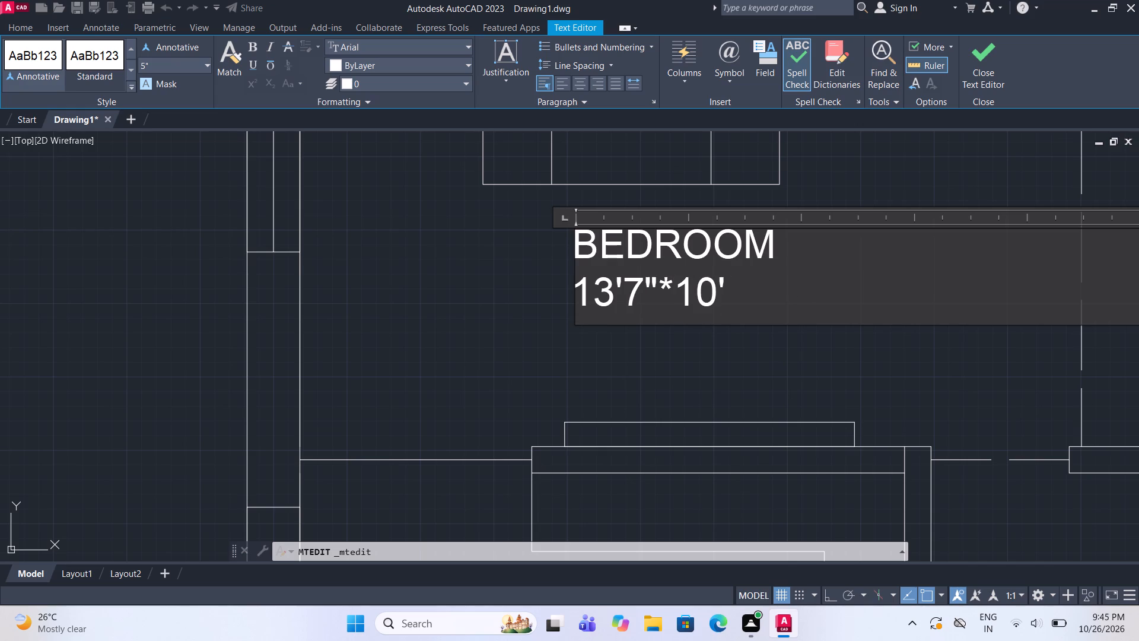
left_click(578, 291)
key("space")
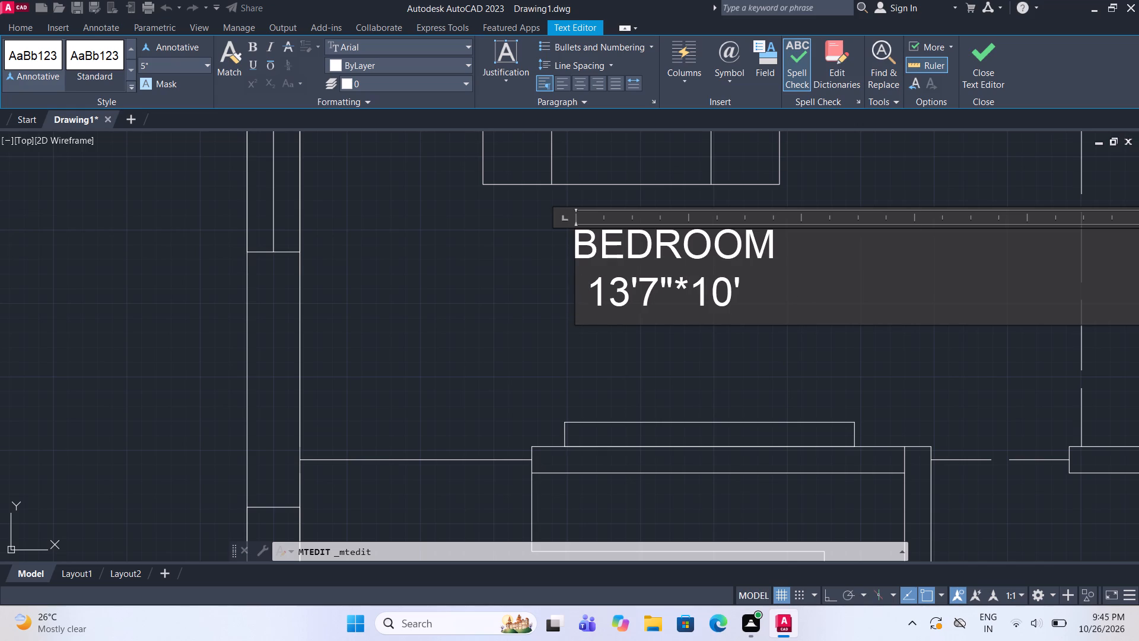
left_click(981, 81)
Copy the SHELVES label to the dashed wardrobe strip beside the 13'7"*10' bedroom.
scroll(688, 369, "down", 3)
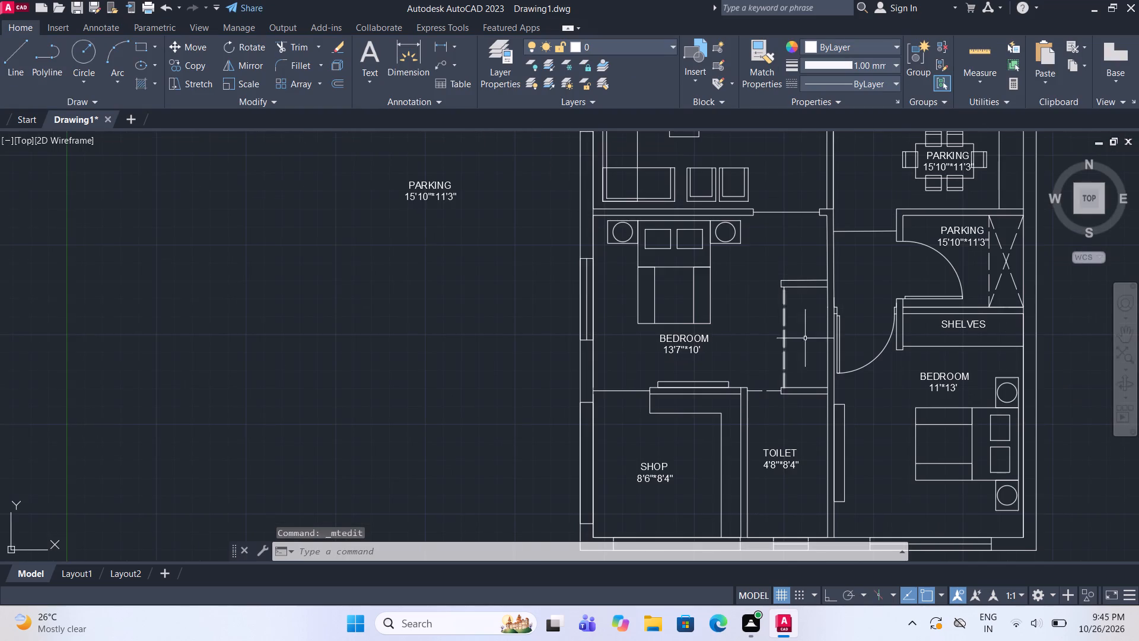
middle_click_drag(821, 328, 677, 338)
left_click(826, 334)
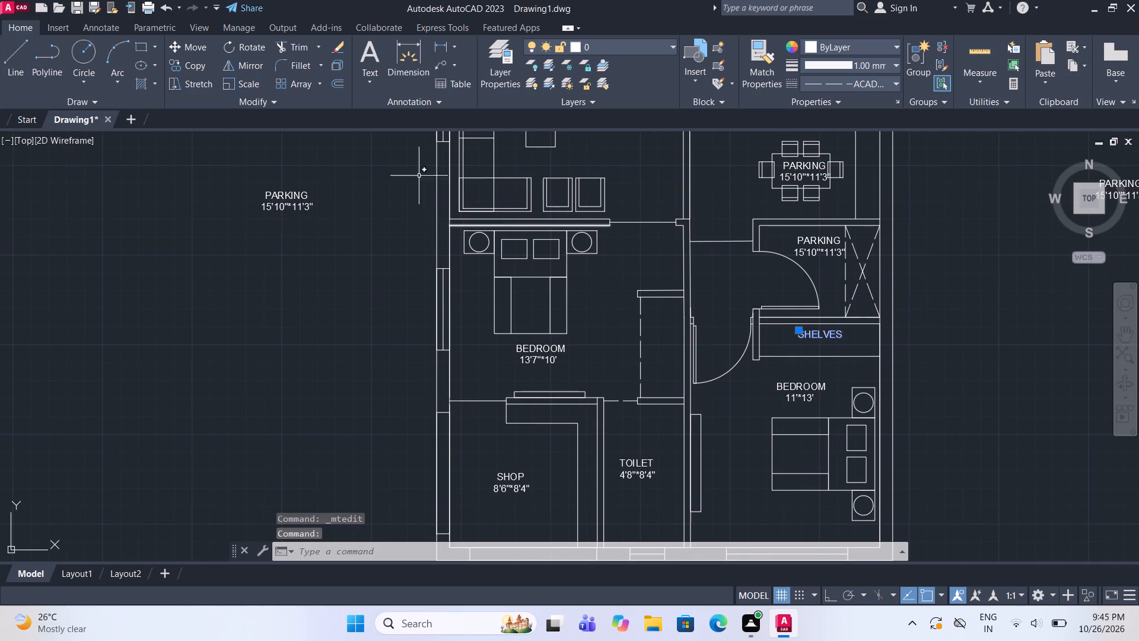
left_click(193, 70)
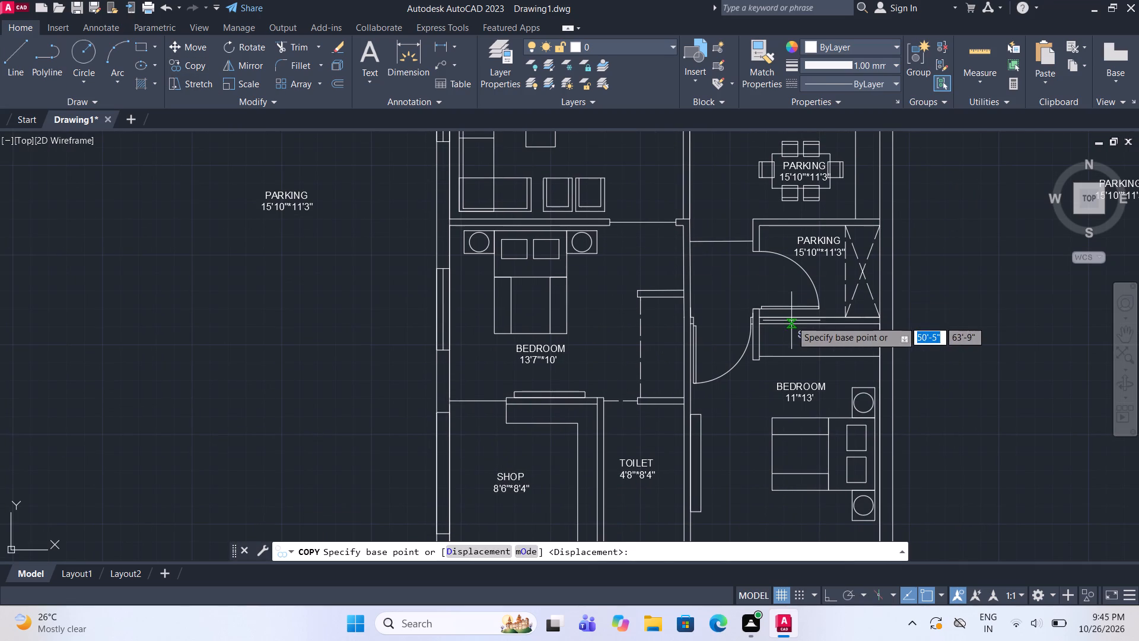
left_click(791, 320)
scroll(650, 337, "up", 2)
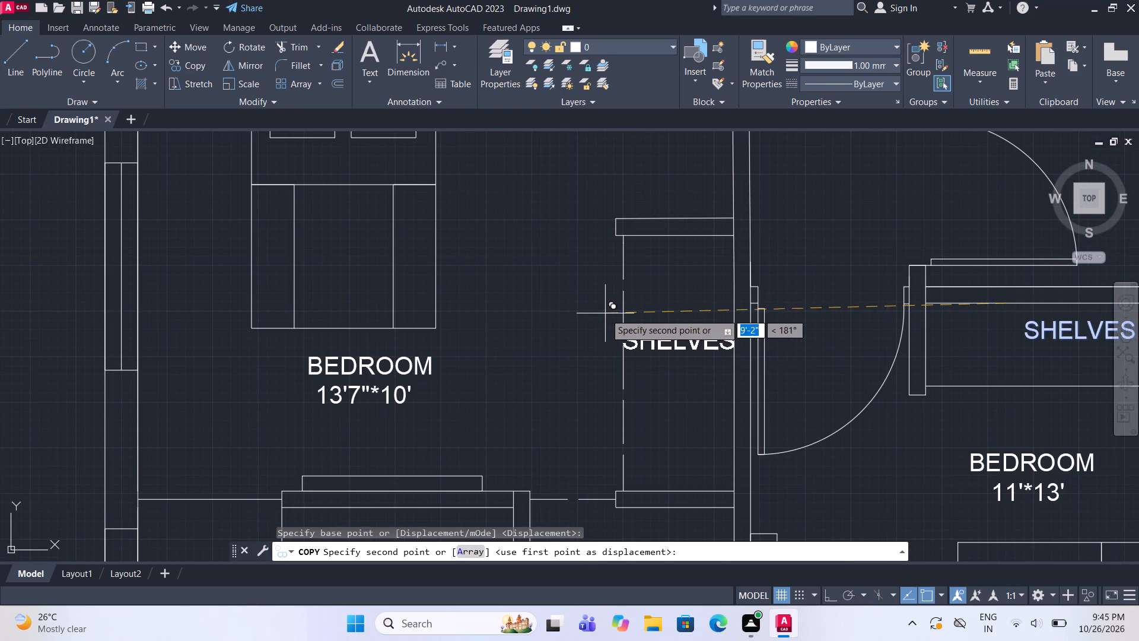
left_click(605, 313)
key("Escape")
Rotate the copied SHELVES label 90 degrees clockwise so it reads vertically downward.
left_click(693, 338)
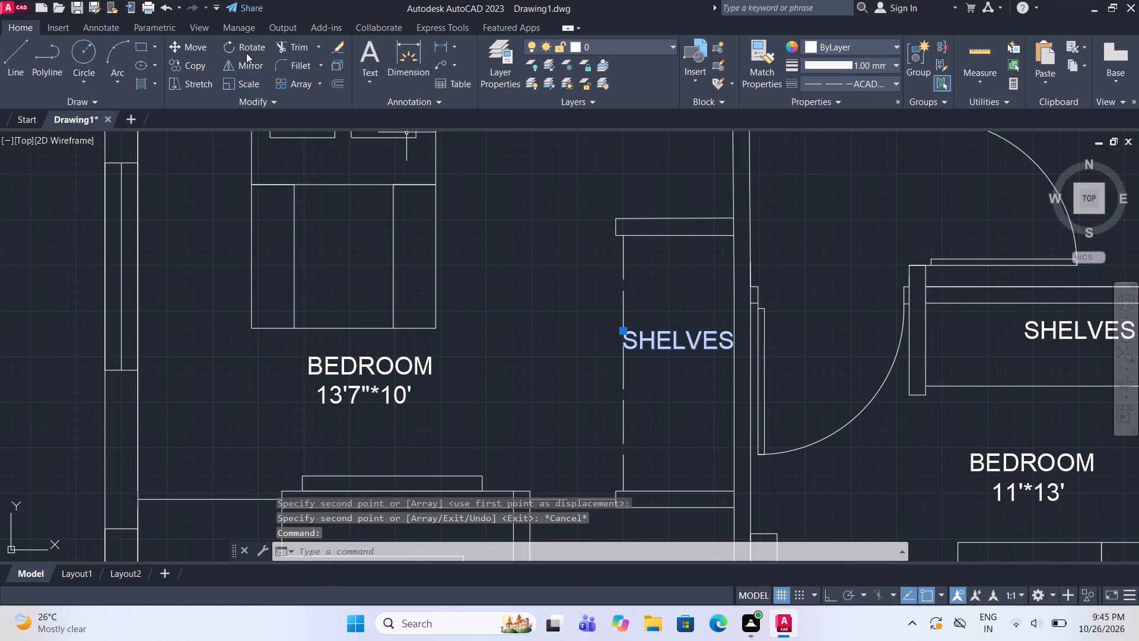
left_click(247, 46)
left_click(714, 334)
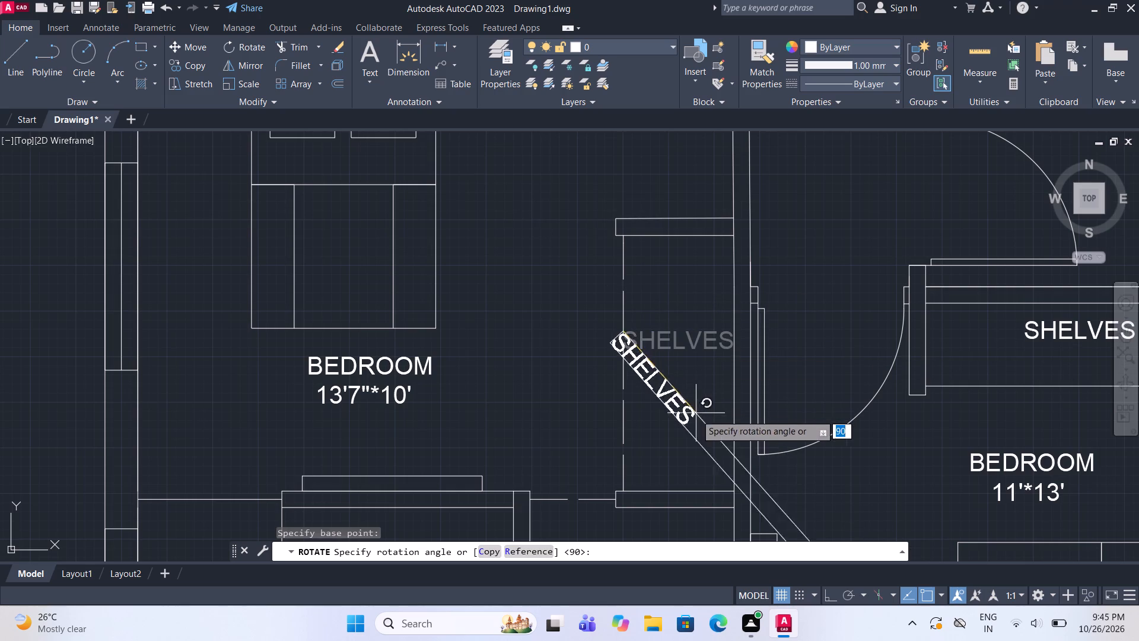
key("F8")
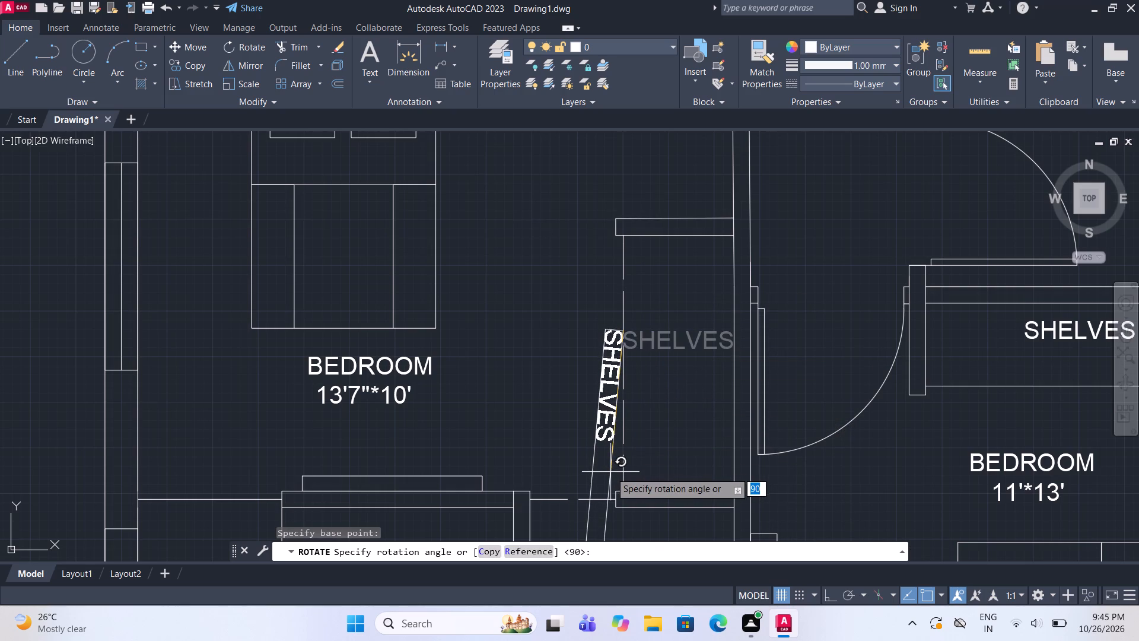
left_click(614, 481)
Move the vertical SHELVES label into the middle of the dashed wardrobe strip.
left_click(606, 432)
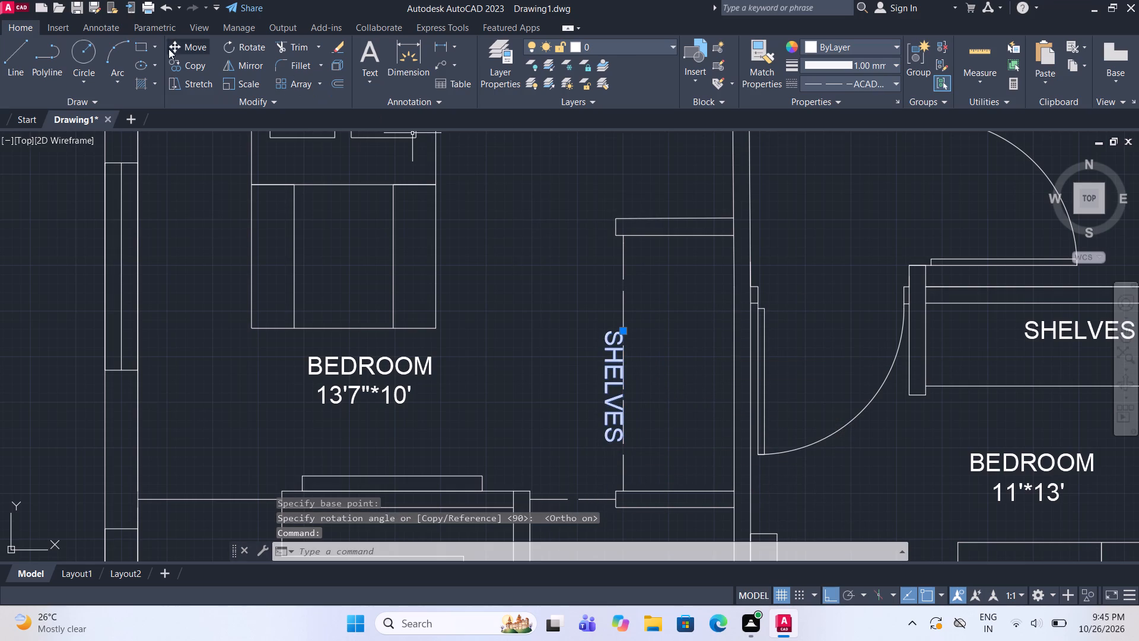
left_click(168, 45)
left_click(595, 406)
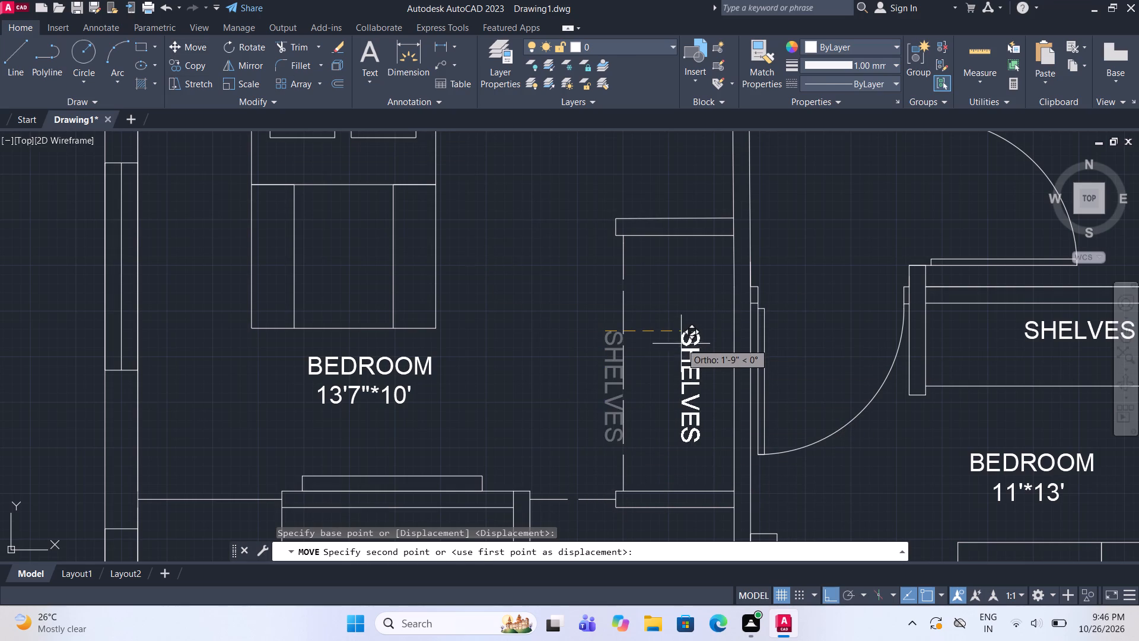
key("F8")
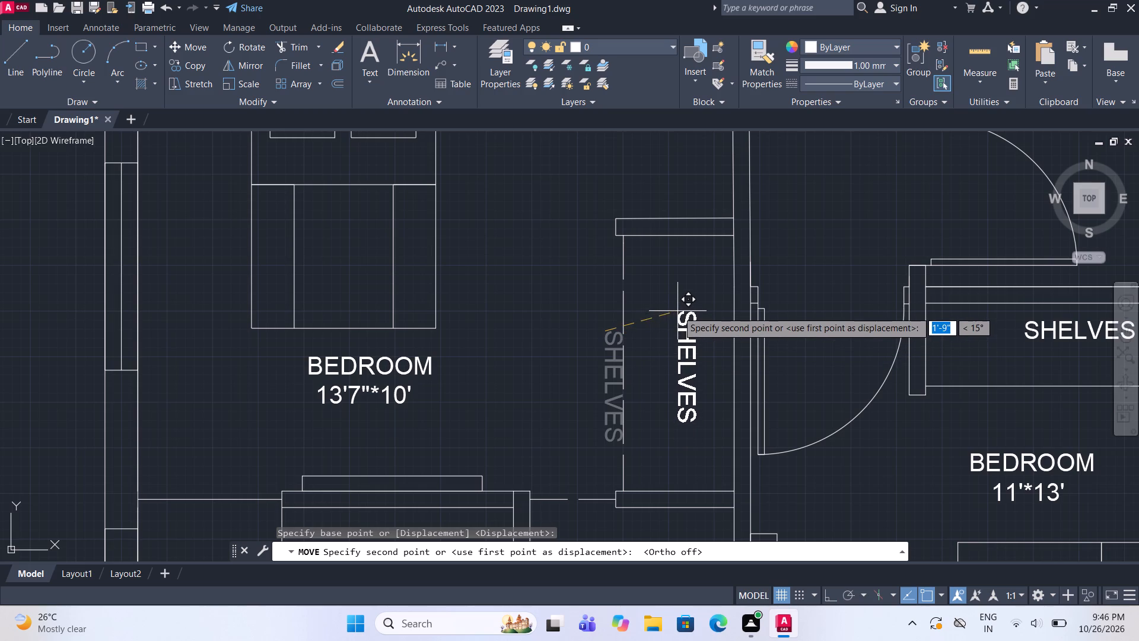
left_click(675, 310)
key("Escape")
Change the PARKING label in the small room above the SHELVES strip to TOILET, with 7'*5'4" on a second line indented one space.
scroll(620, 394, "down", 3)
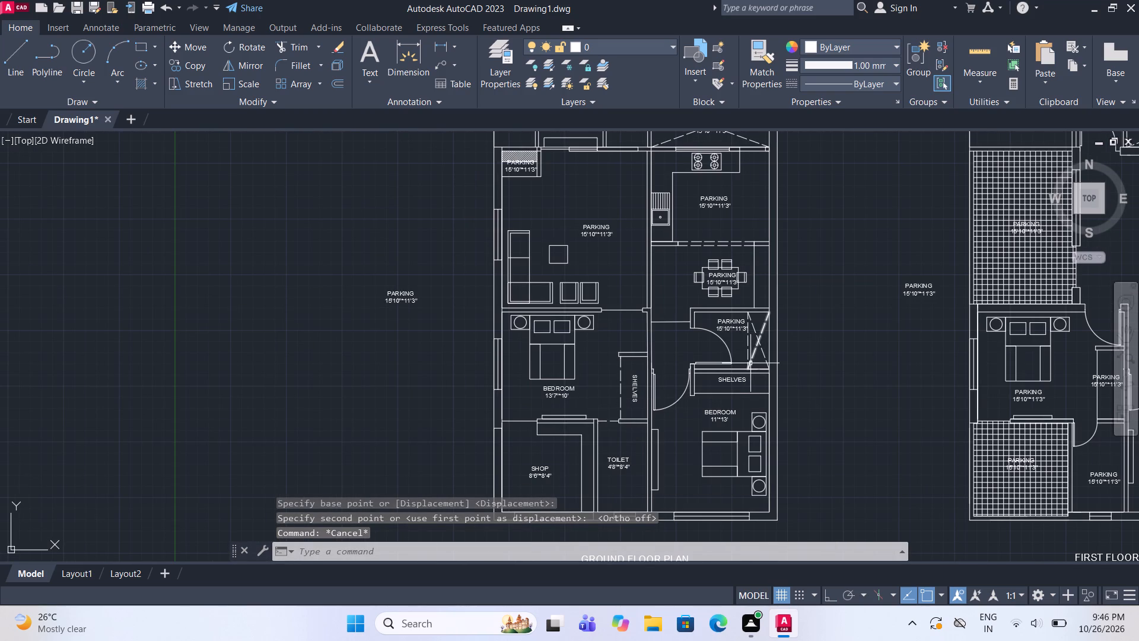
scroll(735, 316, "up", 3)
left_click(722, 336)
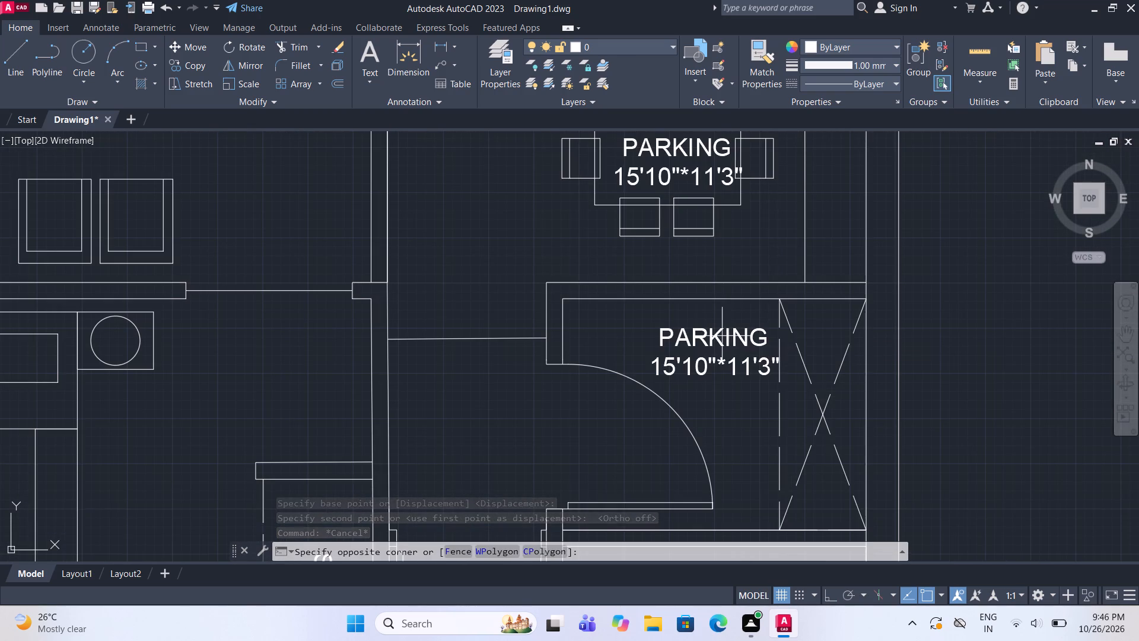
left_click(673, 329)
right_click(710, 337)
left_click(752, 231)
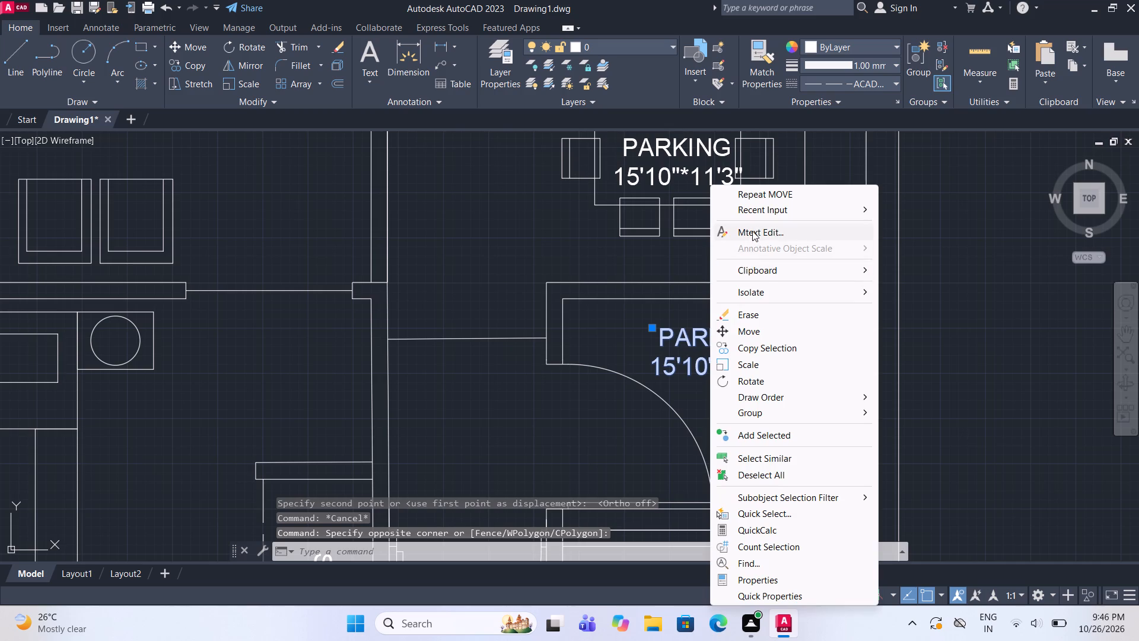
left_click(802, 366)
left_click(802, 366)
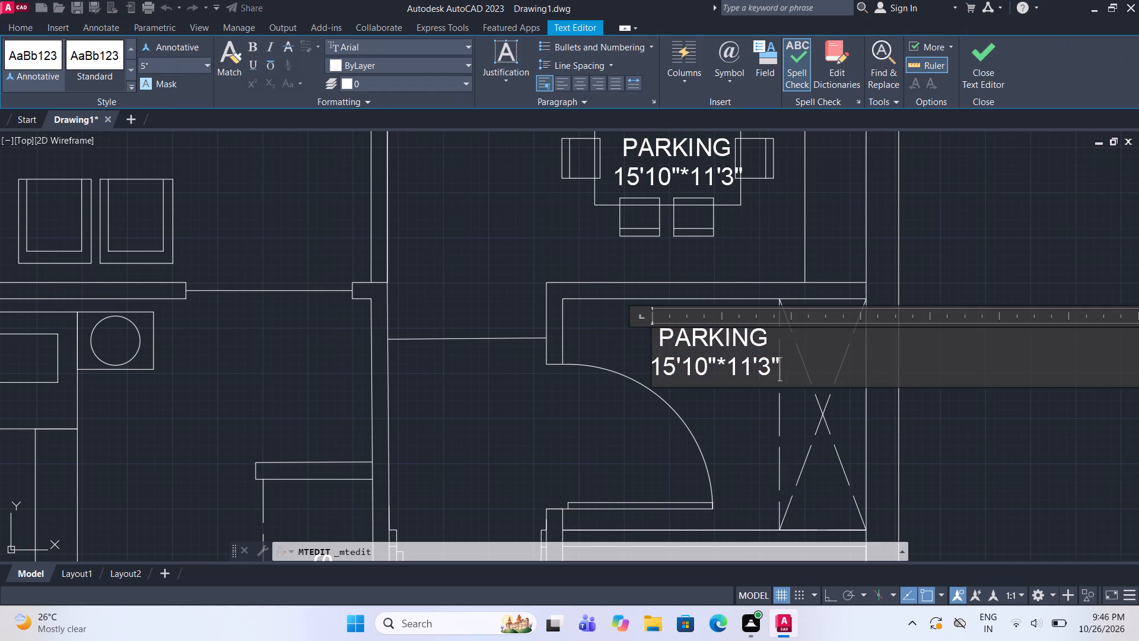
key("BackSpace")
key("BackSpace")
key("BackSpace")
key("BackSpace")
key("BackSpace")
key("BackSpace")
key("BackSpace")
key("BackSpace")
key("BackSpace")
key("BackSpace")
key("BackSpace")
key("BackSpace")
key("BackSpace")
key("BackSpace")
key("BackSpace")
key("BackSpace")
key("BackSpace")
key("BackSpace")
key("BackSpace")
key("BackSpace")
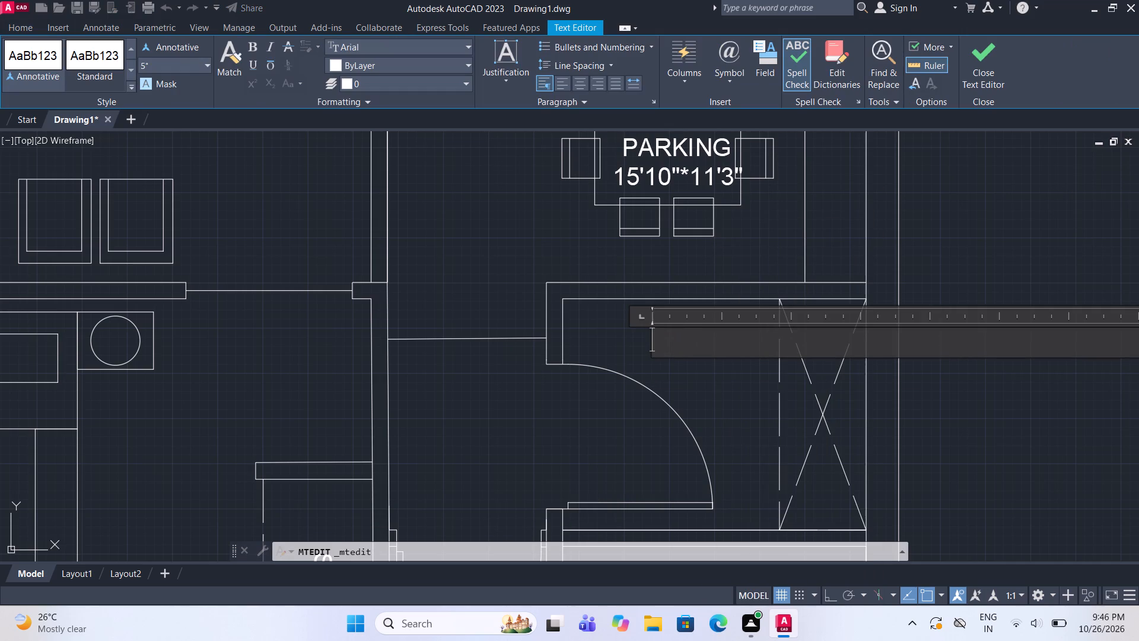
type("TOILET")
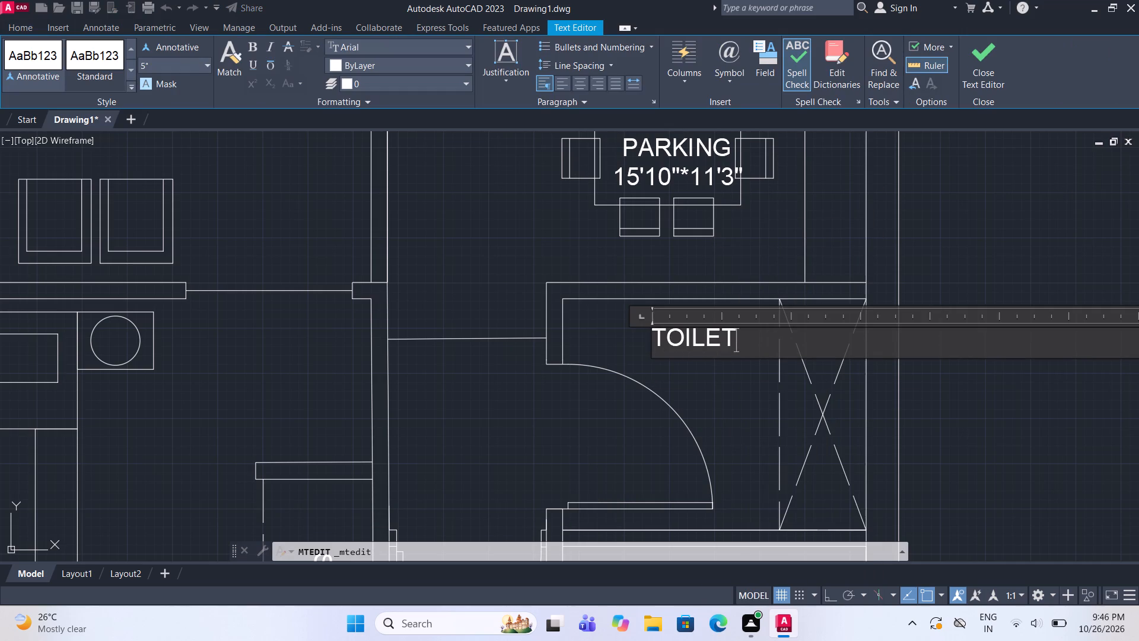
key("Return")
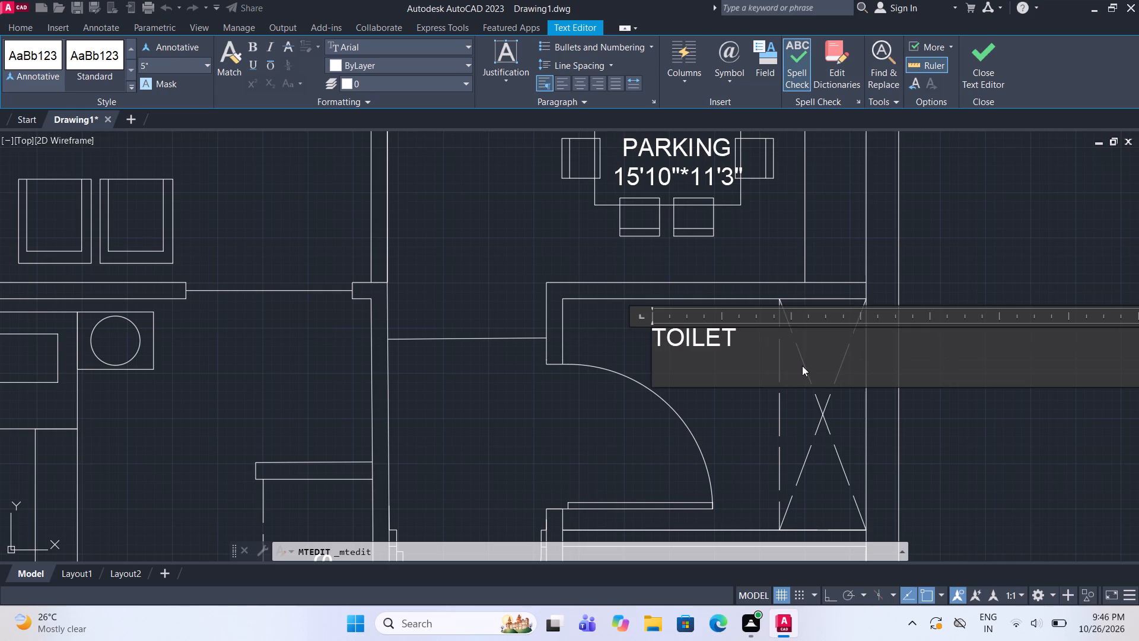
type("7'")
key("shift+asterisk")
type("5'")
type("4\"")
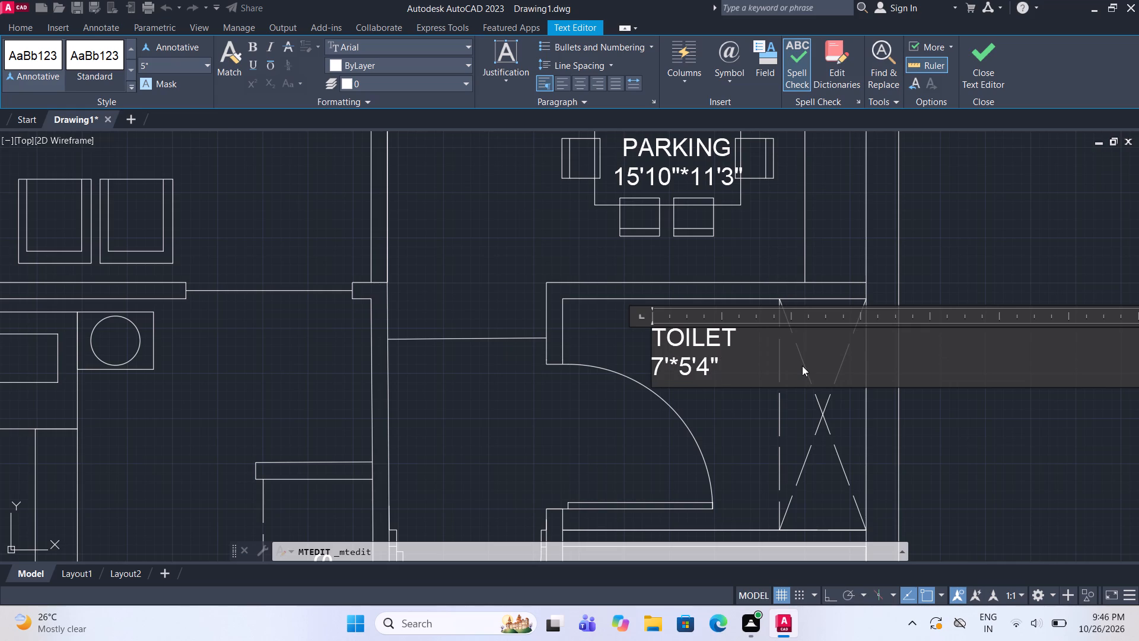
left_click(656, 360)
key("space")
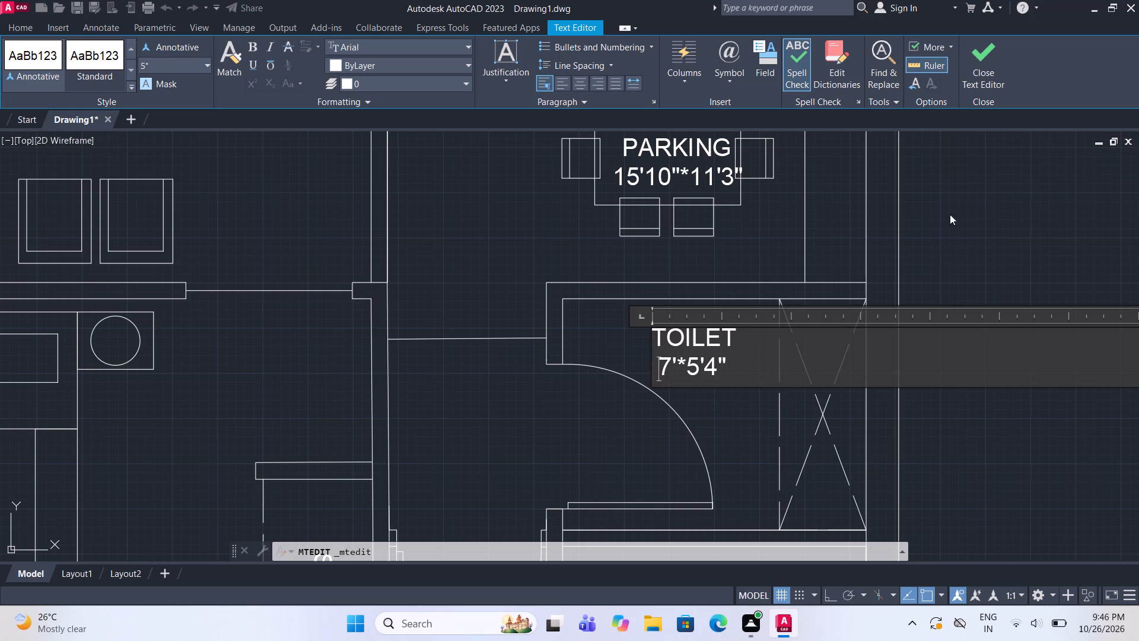
left_click(973, 72)
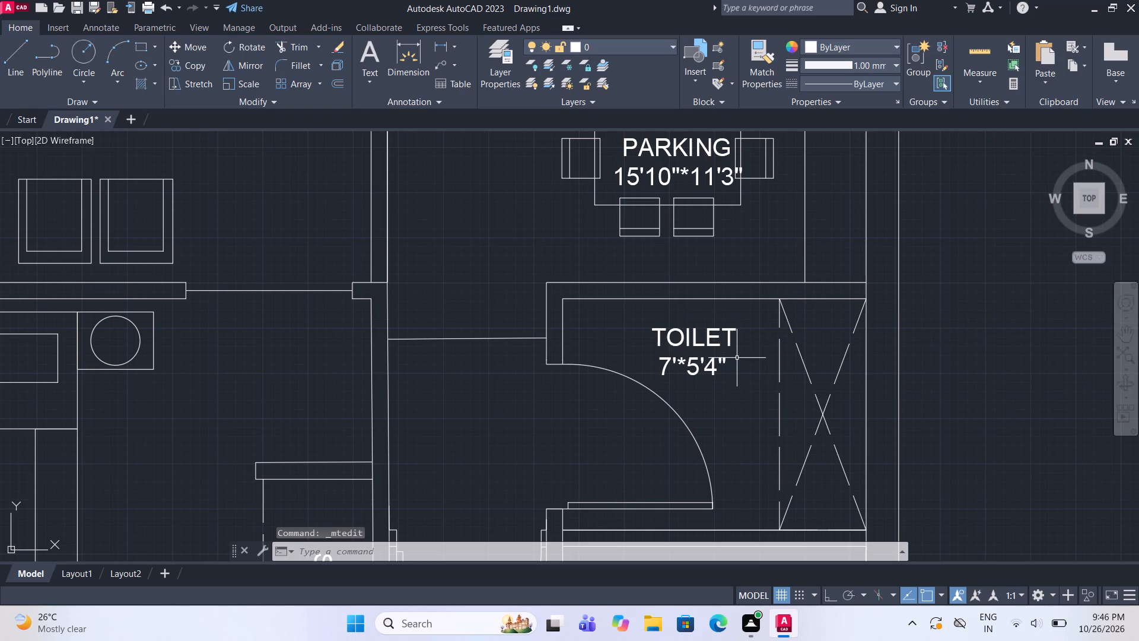
Change the PARKING label on the six-chair dining table to DINING, without any dimensions.
scroll(704, 398, "down", 2)
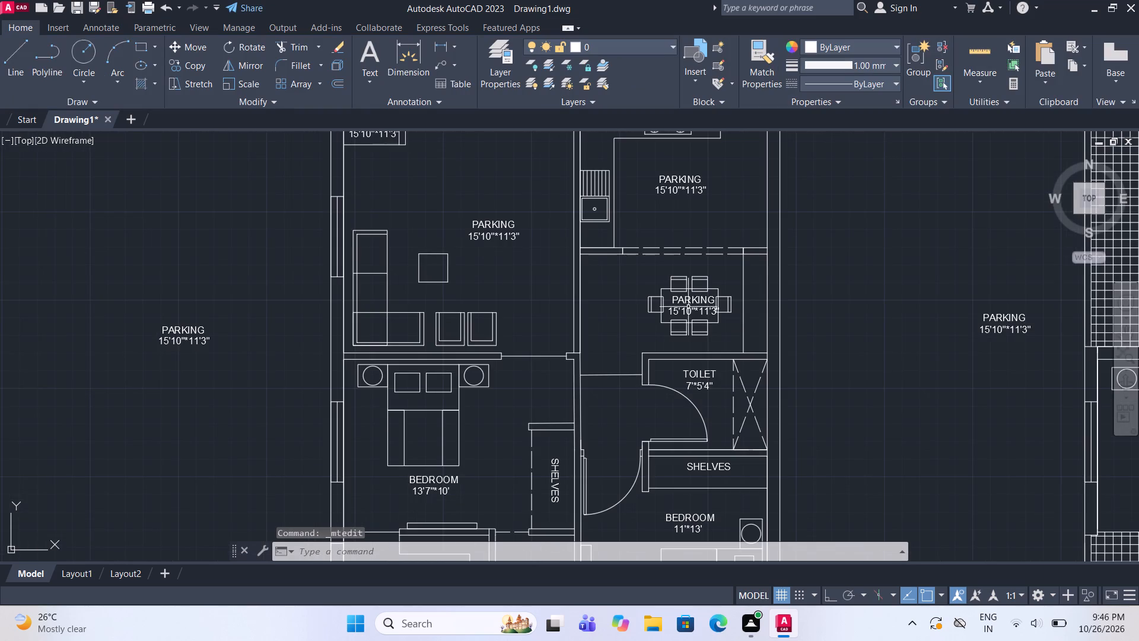
scroll(686, 293, "up", 3)
left_click(686, 316)
right_click(686, 316)
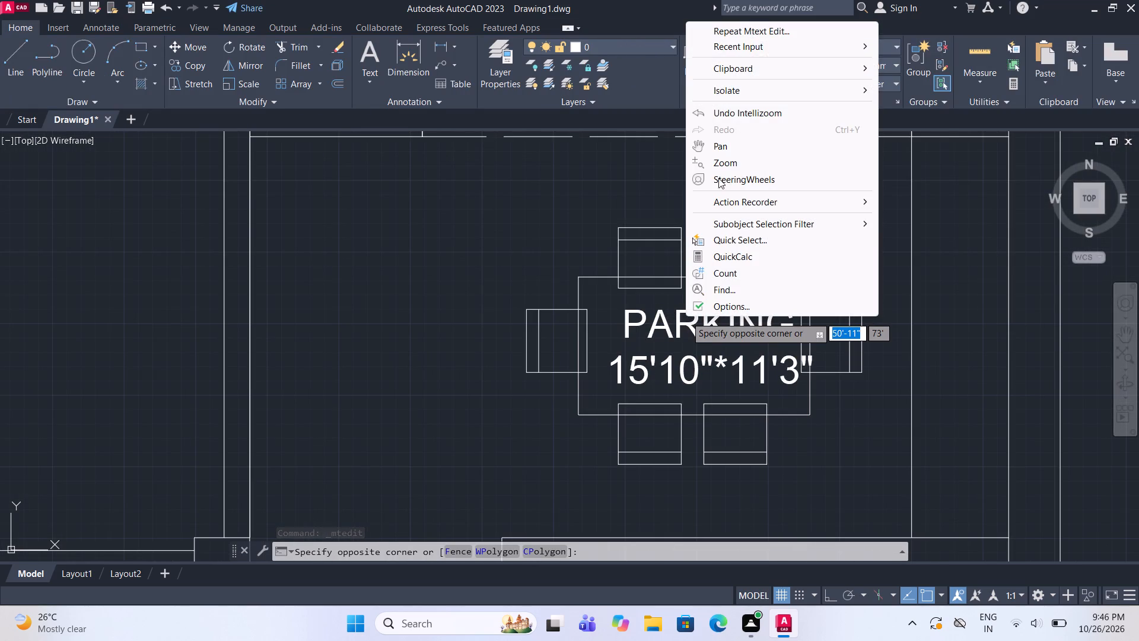
left_click(682, 338)
right_click(676, 344)
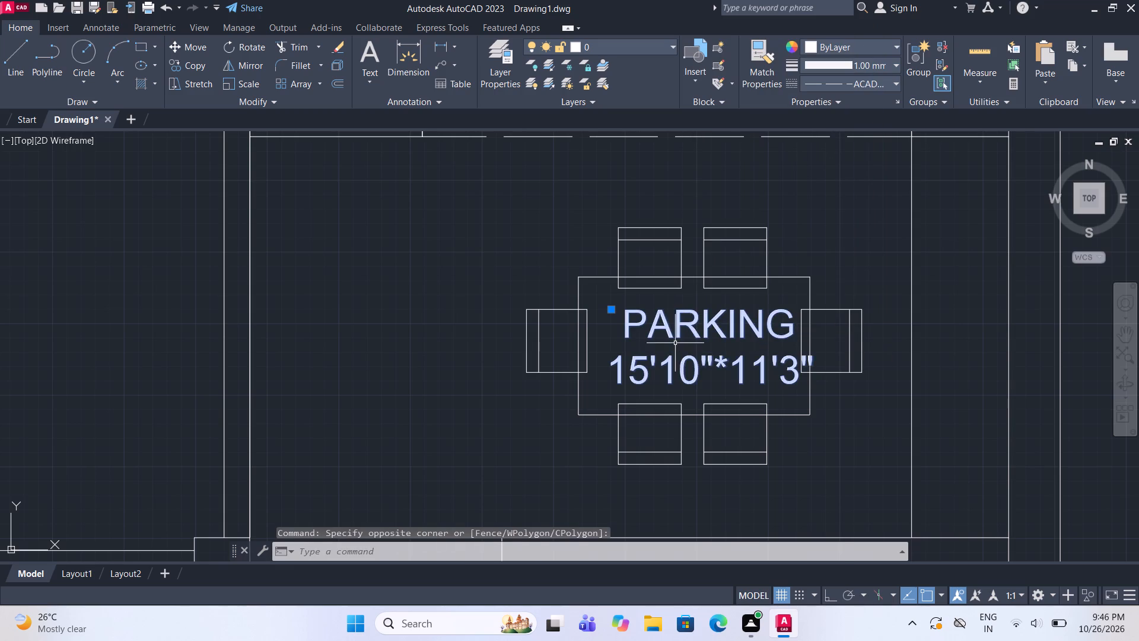
left_click(731, 235)
left_click(826, 375)
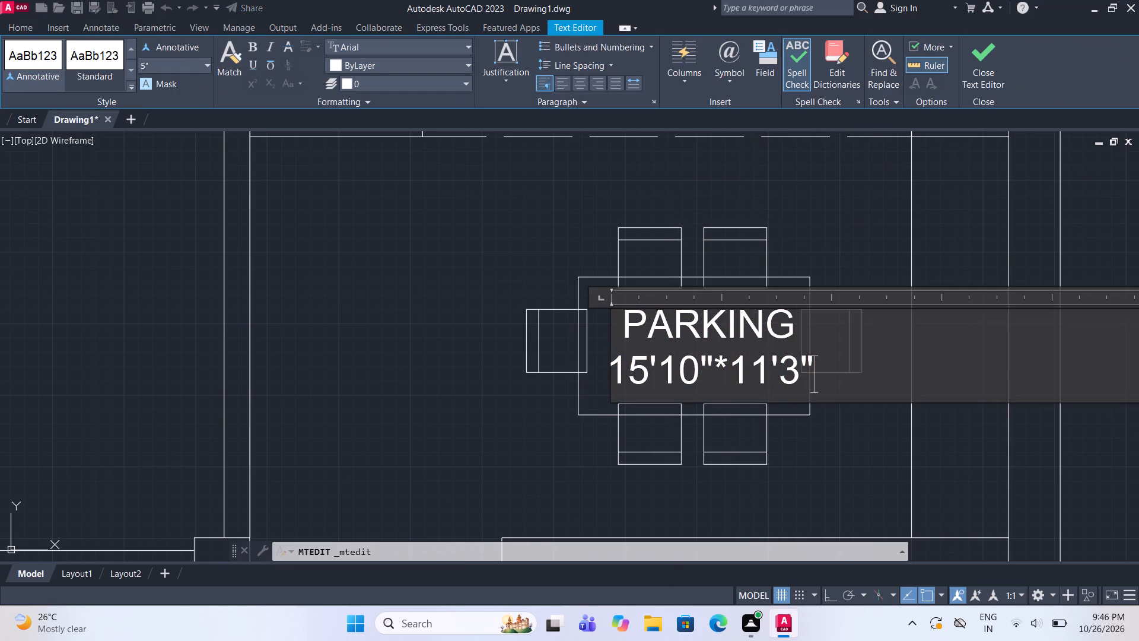
key("BackSpace")
key("BackSpace")
key("BackSpace")
key("BackSpace")
key("BackSpace")
key("BackSpace")
key("BackSpace")
key("BackSpace")
key("BackSpace")
key("BackSpace")
key("BackSpace")
key("BackSpace")
key("BackSpace")
key("BackSpace")
key("BackSpace")
key("BackSpace")
key("BackSpace")
key("BackSpace")
key("BackSpace")
key("BackSpace")
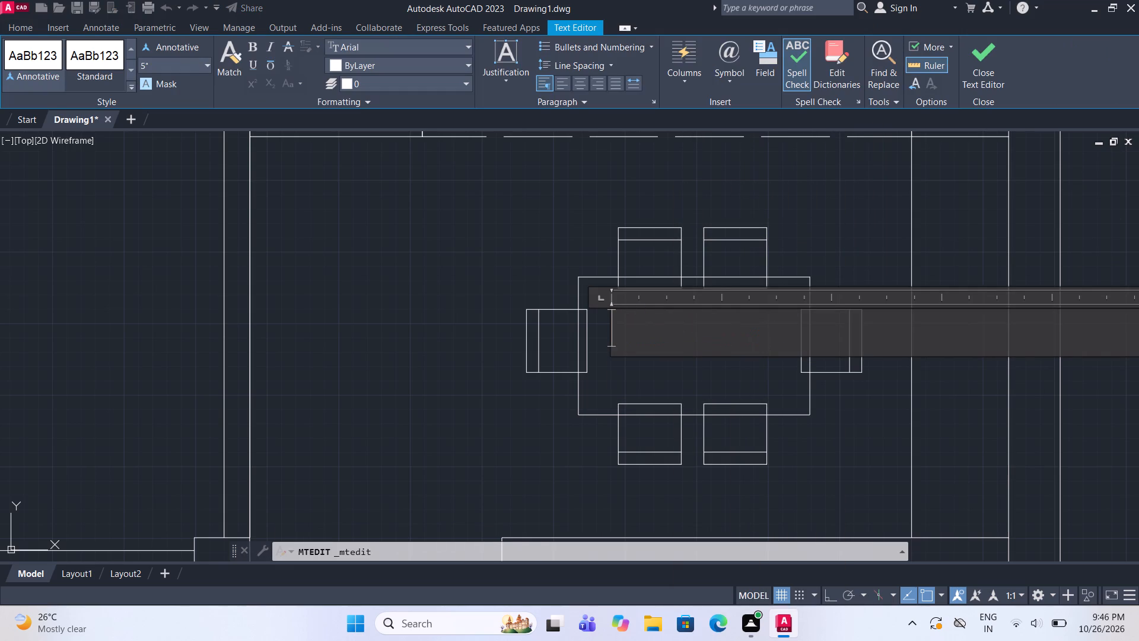
type("DINING")
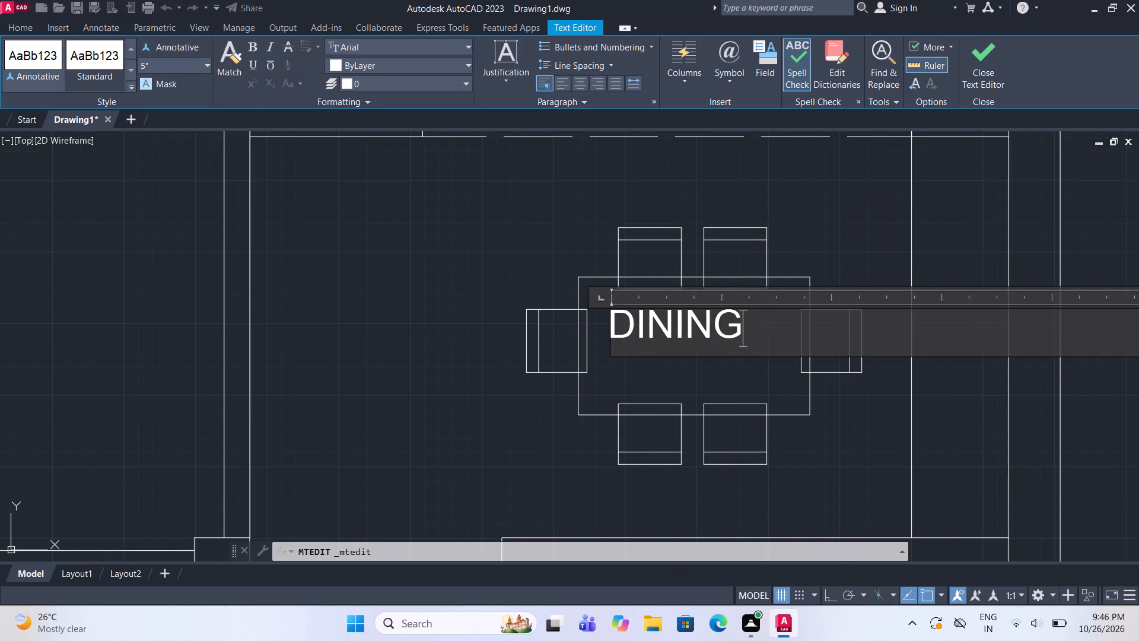
left_click(972, 65)
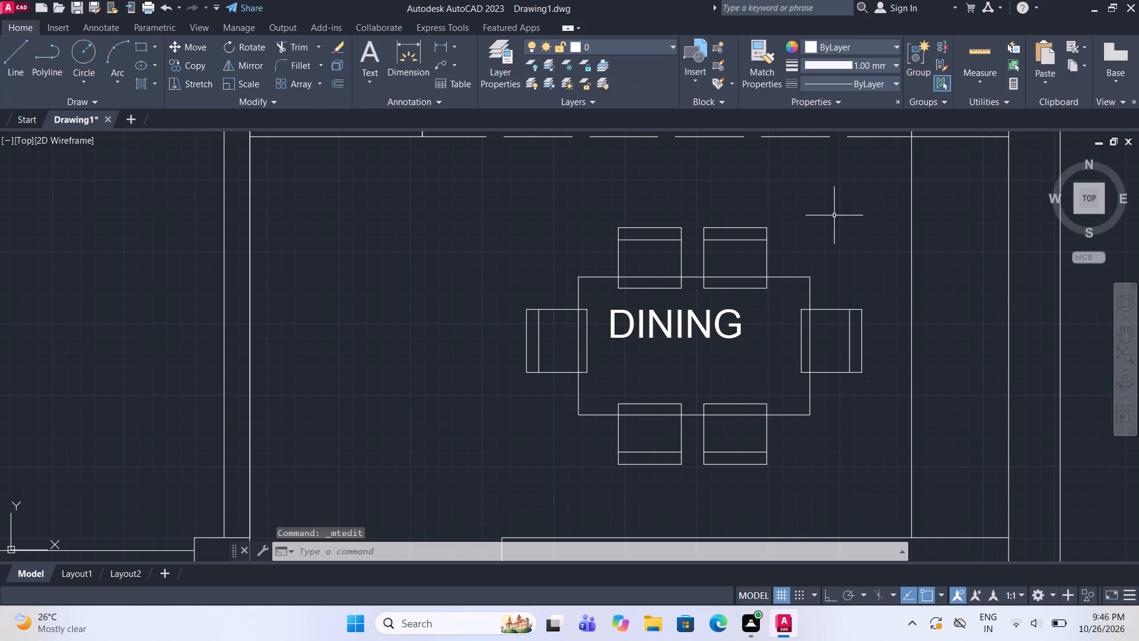
Change the PARKING label in the room with the stove and sink to KITCHEN, with 11'*14'8" on a second line indented one space.
scroll(759, 311, "down", 3)
middle_click_drag(756, 252, 750, 332)
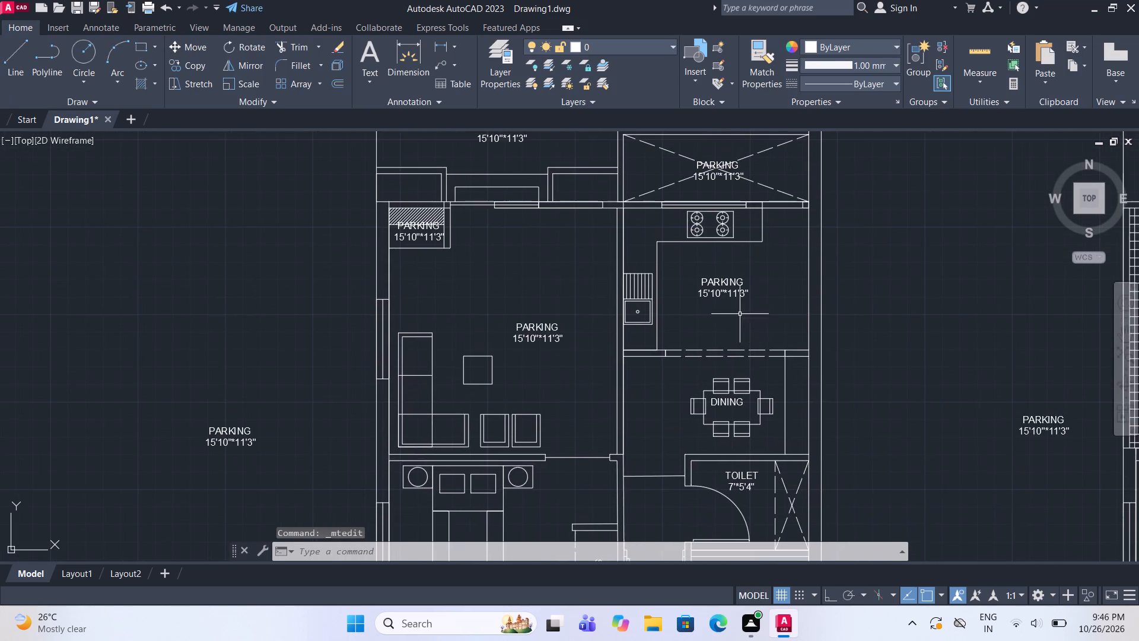
scroll(717, 268, "up", 2)
left_click(719, 303)
right_click(719, 303)
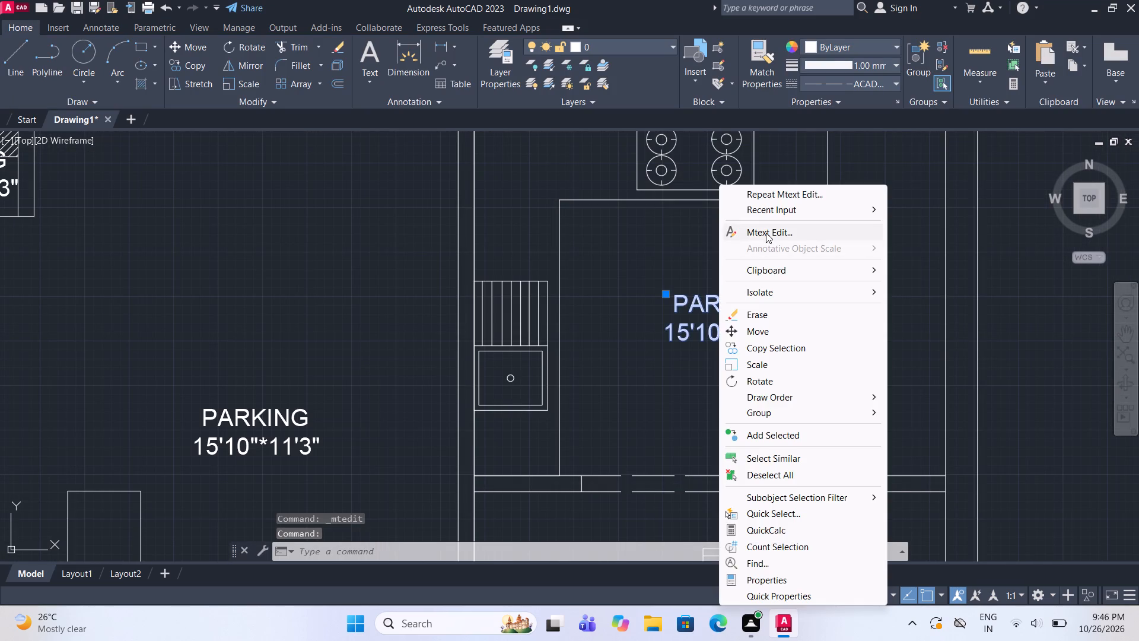
left_click(766, 233)
left_click(806, 340)
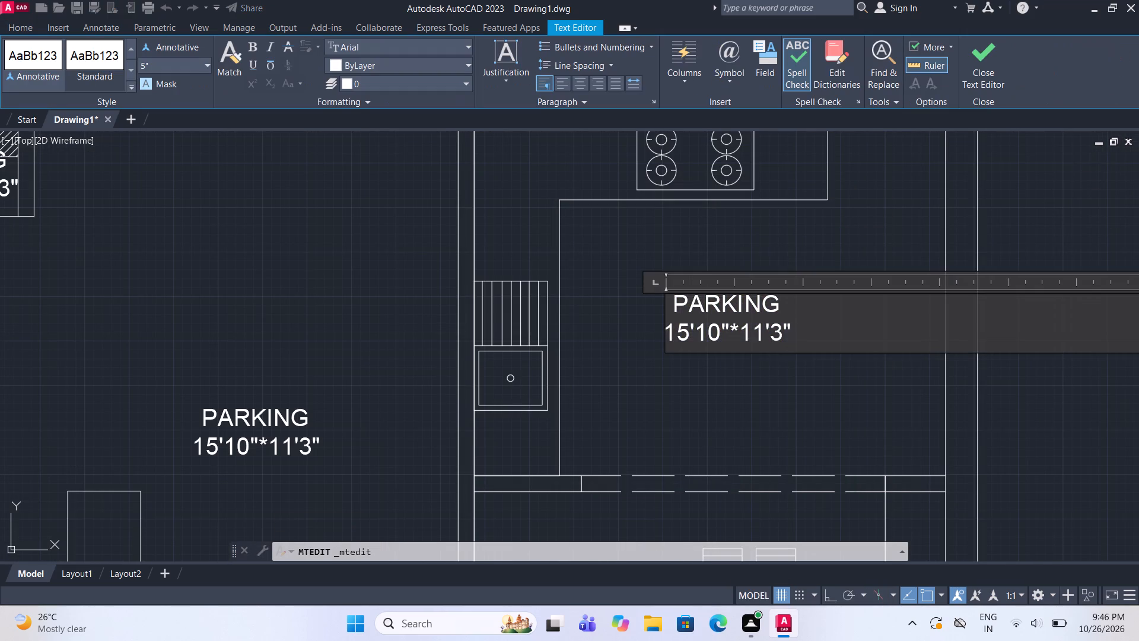
key("BackSpace")
key("BackSpace")
key("BackSpace")
key("BackSpace")
key("BackSpace")
key("BackSpace")
key("BackSpace")
key("BackSpace")
key("BackSpace")
key("BackSpace")
key("BackSpace")
key("BackSpace")
key("BackSpace")
key("BackSpace")
key("BackSpace")
key("BackSpace")
key("BackSpace")
key("BackSpace")
key("BackSpace")
key("BackSpace")
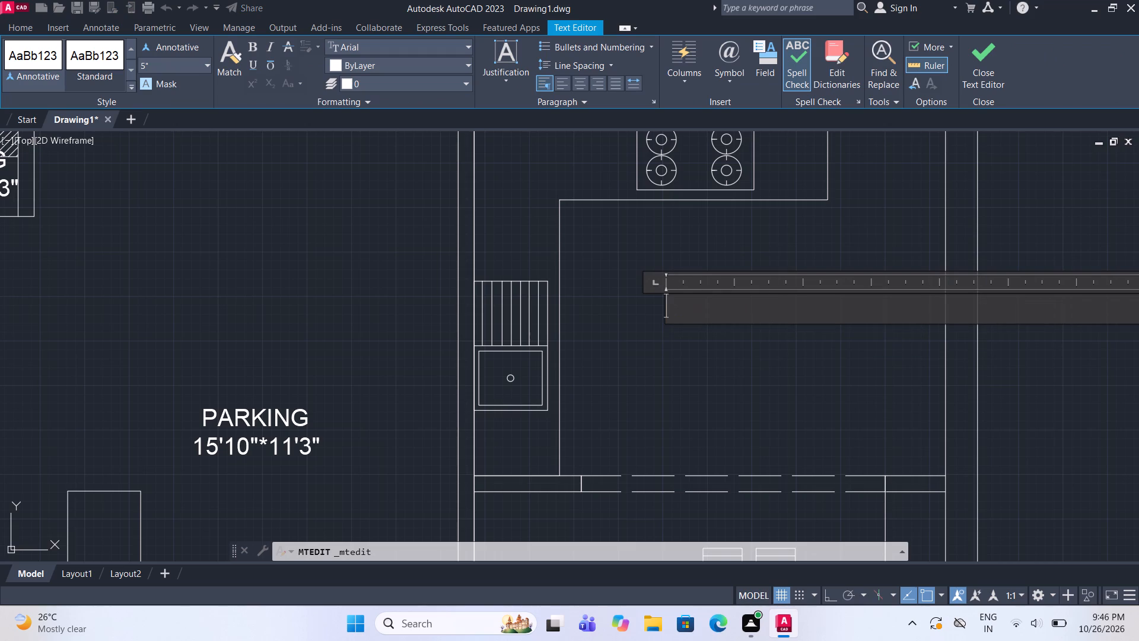
type("KITCHEN")
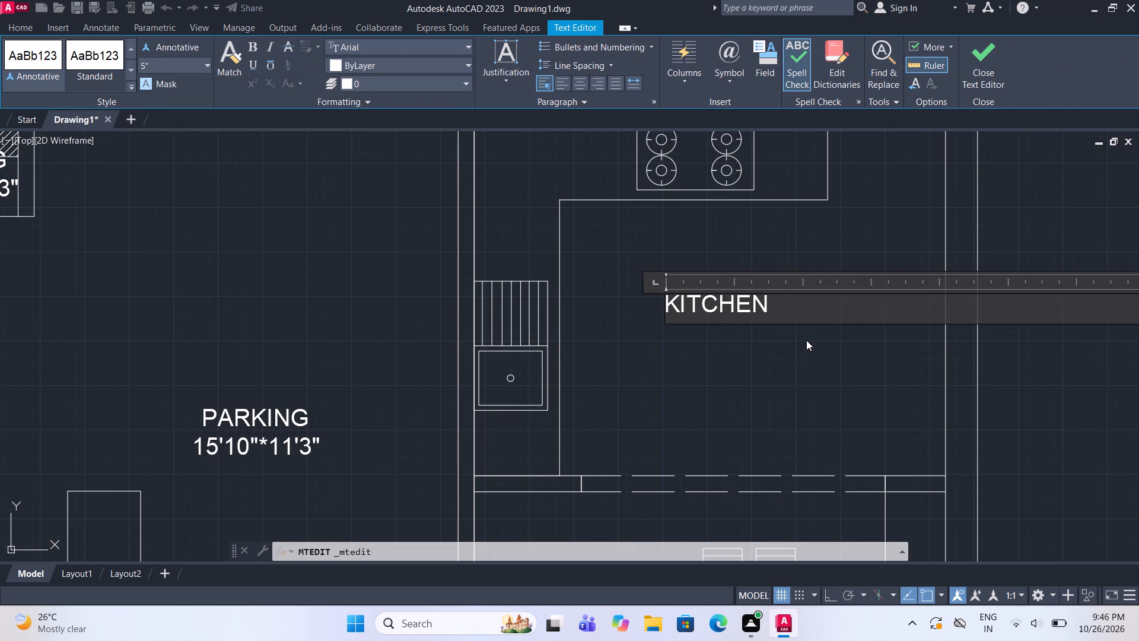
key("Return")
type("11'")
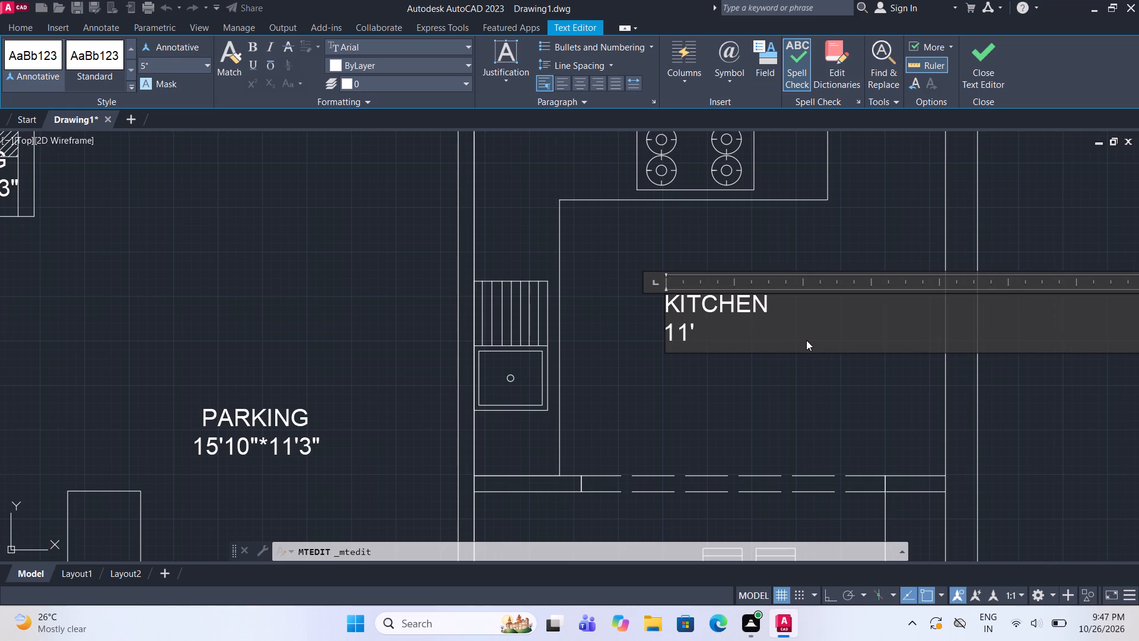
key("shift+asterisk")
type("14")
key("apostrophe")
type("8\"")
left_click(669, 334)
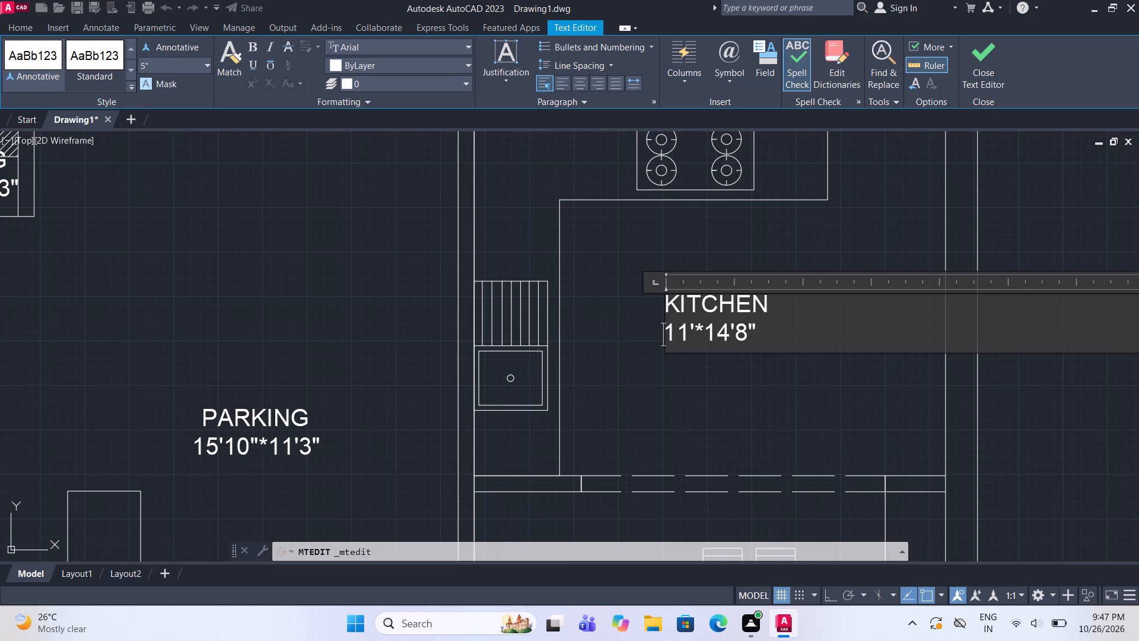
key("space")
left_click(977, 72)
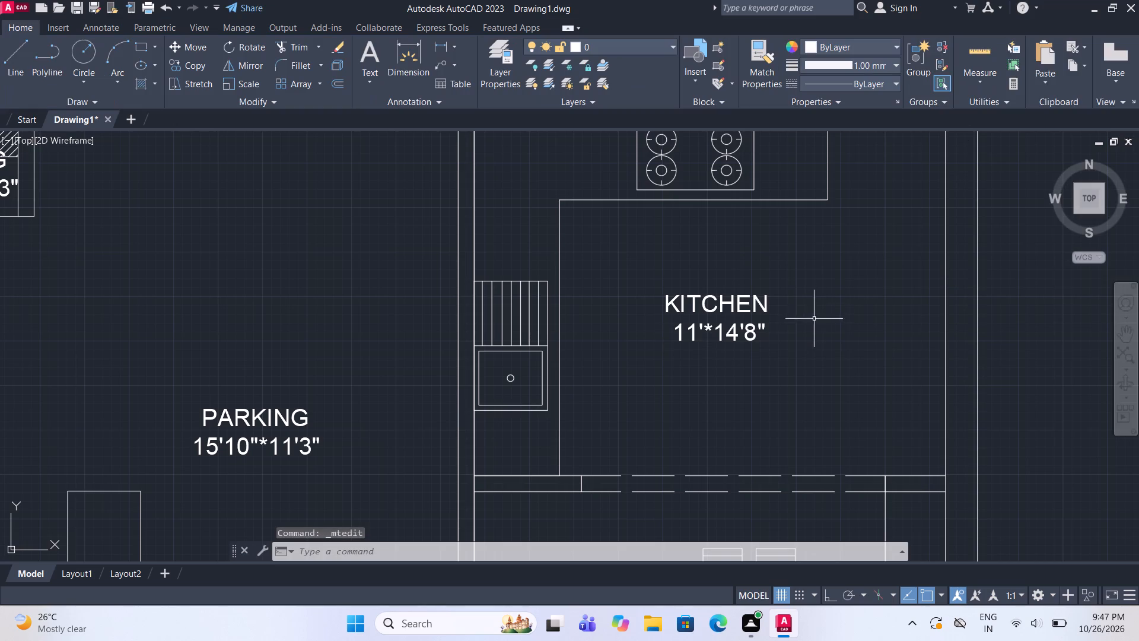
Change the PARKING label in the sofa room to LIVING, indented two spaces, with 13'7"*14'8" on a second line.
scroll(705, 389, "down", 3)
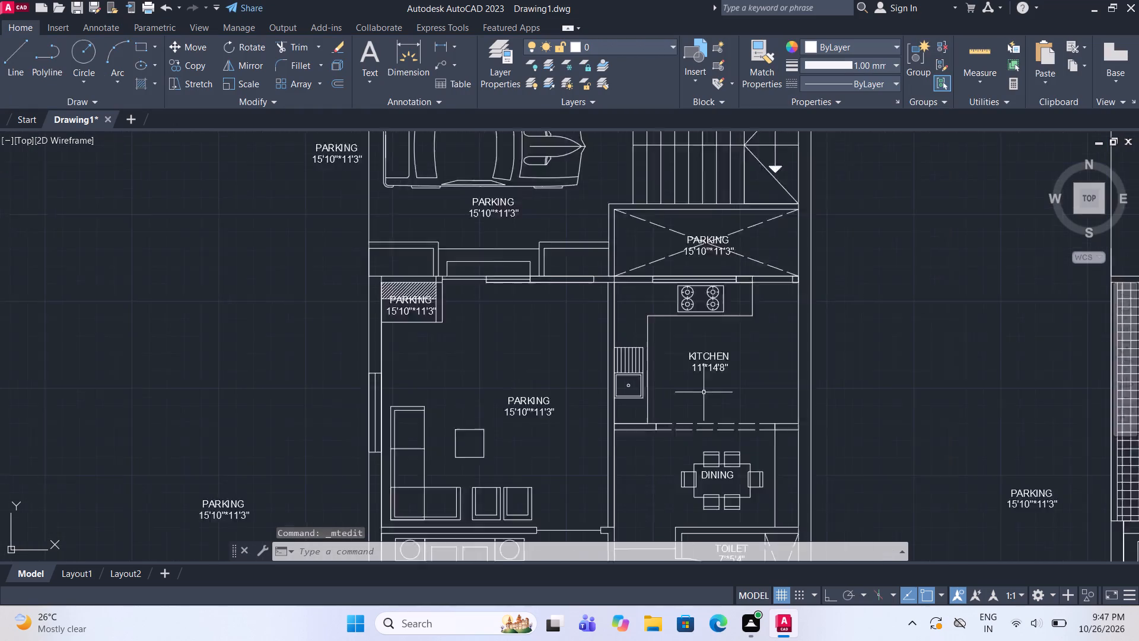
scroll(605, 410, "up", 2)
left_click(583, 392)
right_click(583, 392)
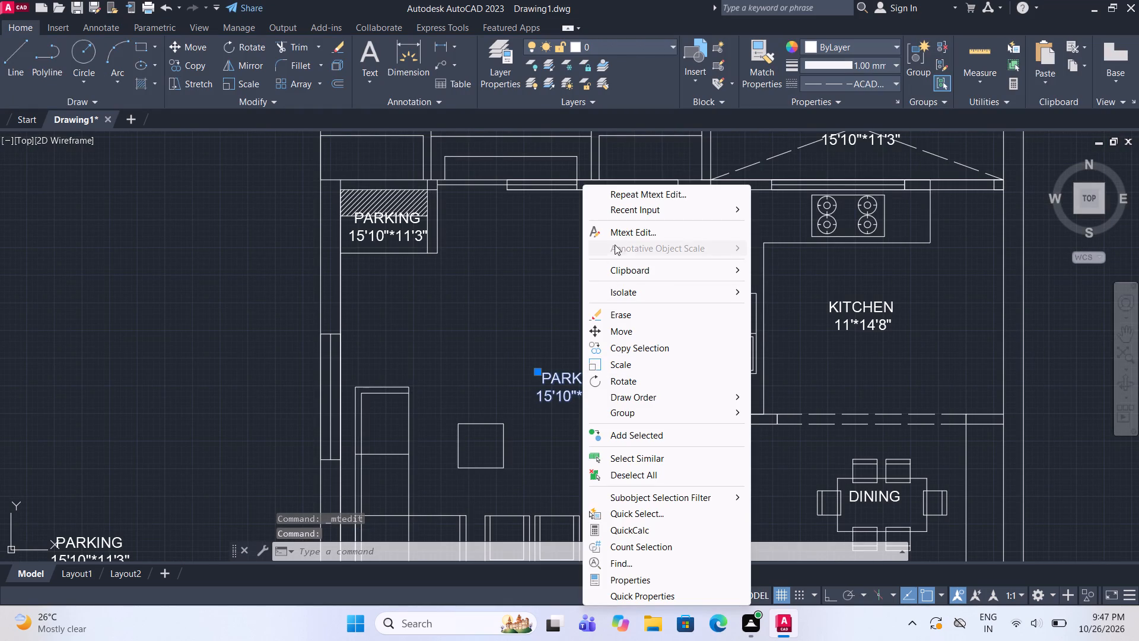
left_click(633, 230)
scroll(611, 391, "up", 1)
left_click(626, 405)
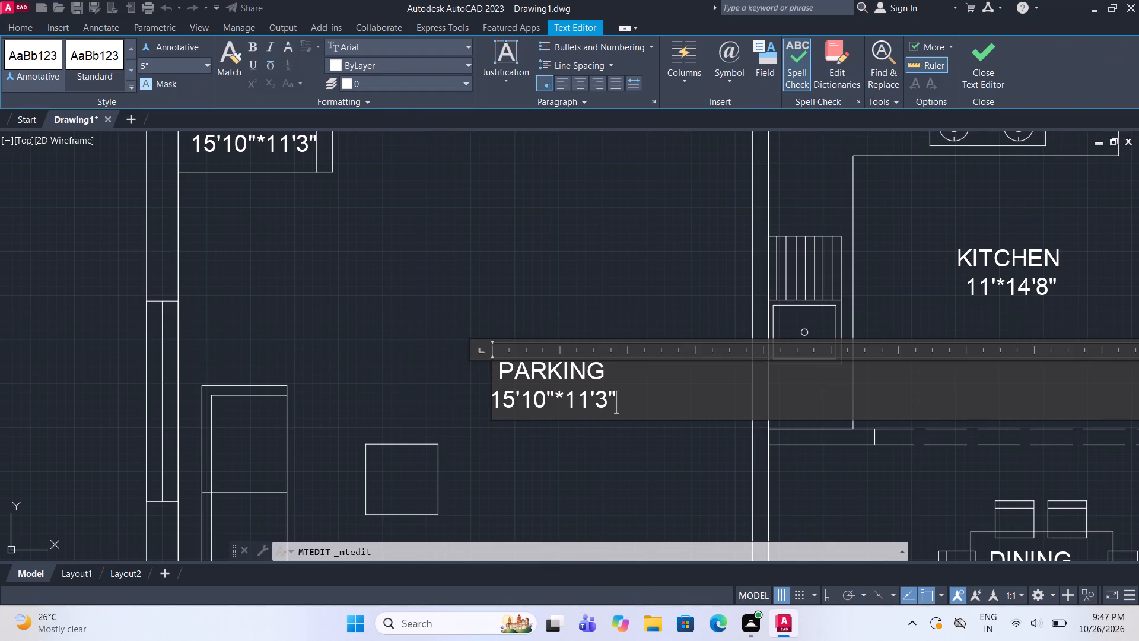
key("BackSpace")
key("BackSpace")
key("BackSpace")
key("BackSpace")
key("BackSpace")
key("BackSpace")
key("BackSpace")
key("BackSpace")
key("BackSpace")
key("BackSpace")
key("BackSpace")
key("BackSpace")
key("BackSpace")
key("BackSpace")
key("BackSpace")
key("BackSpace")
key("BackSpace")
key("BackSpace")
key("BackSpace")
key("BackSpace")
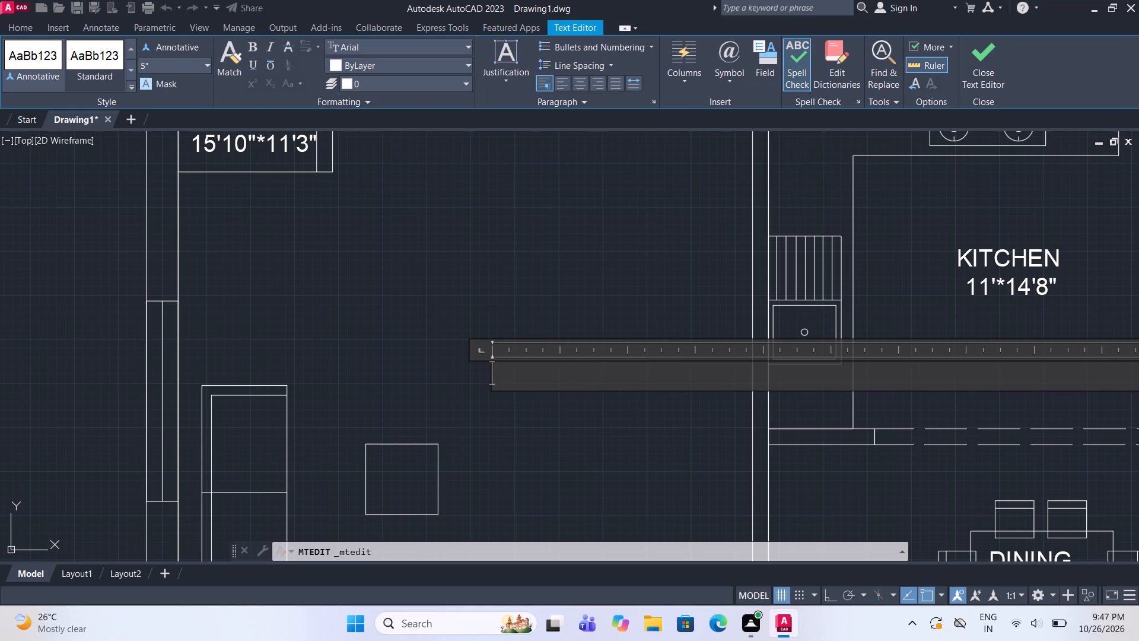
type("LIVING")
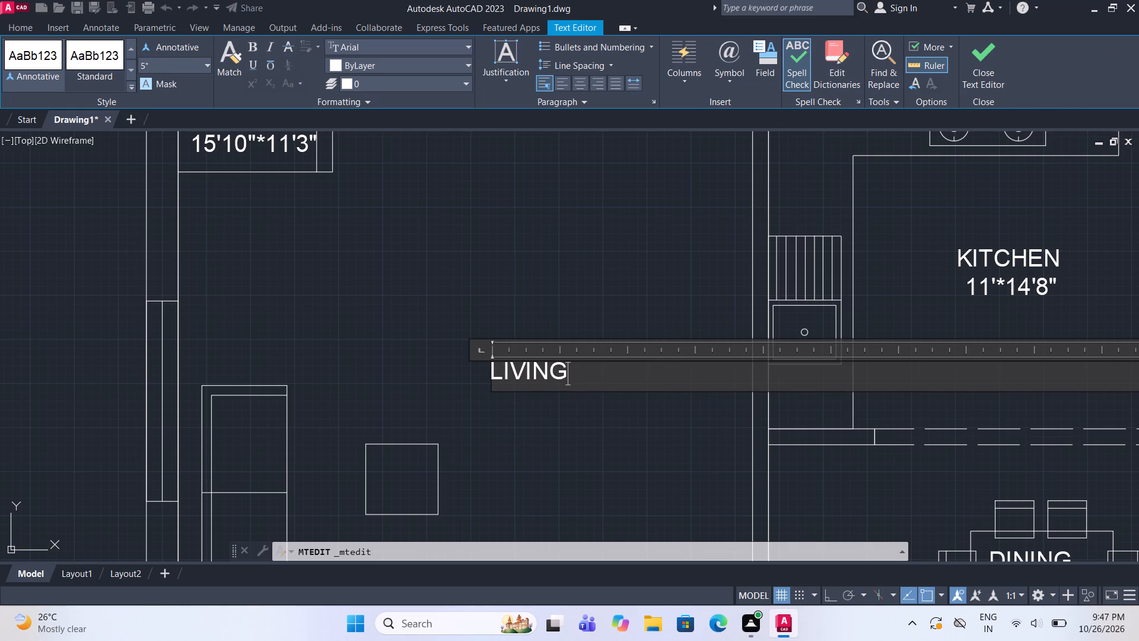
key("Return")
type("13")
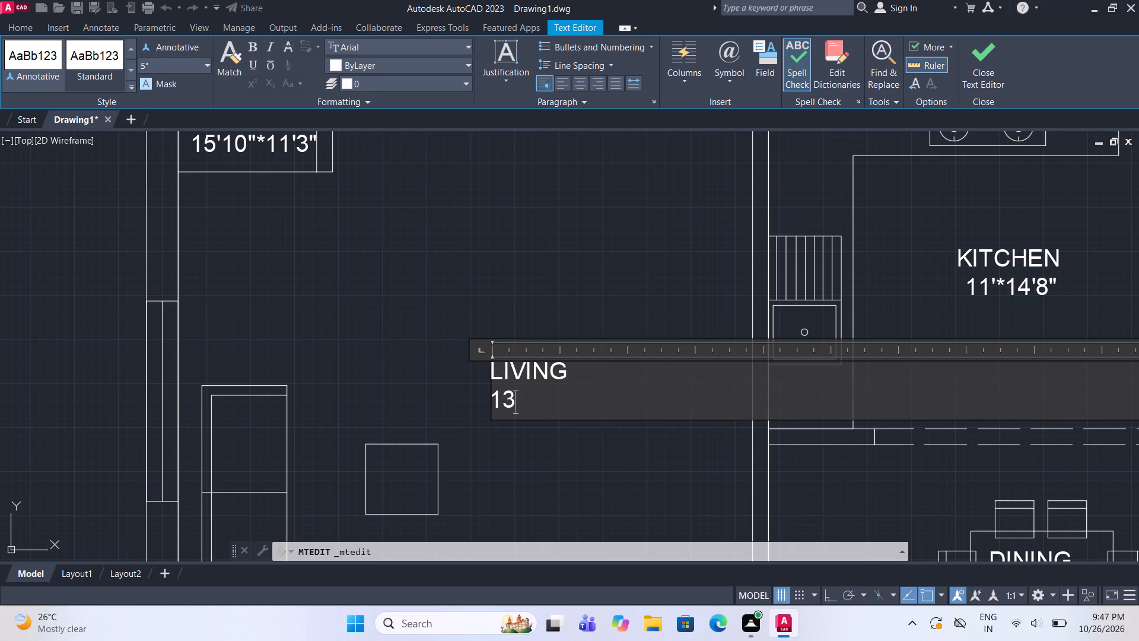
key("apostrophe")
type("7\"")
key("shift+asterisk")
type("14'")
key("8")
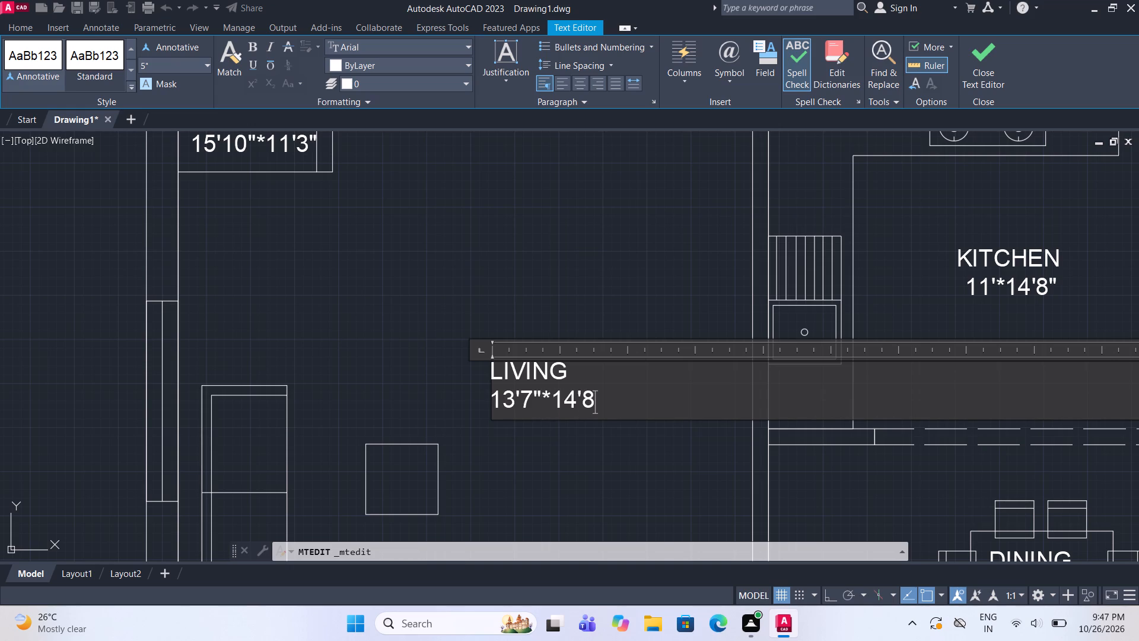
key("shift+quotedbl")
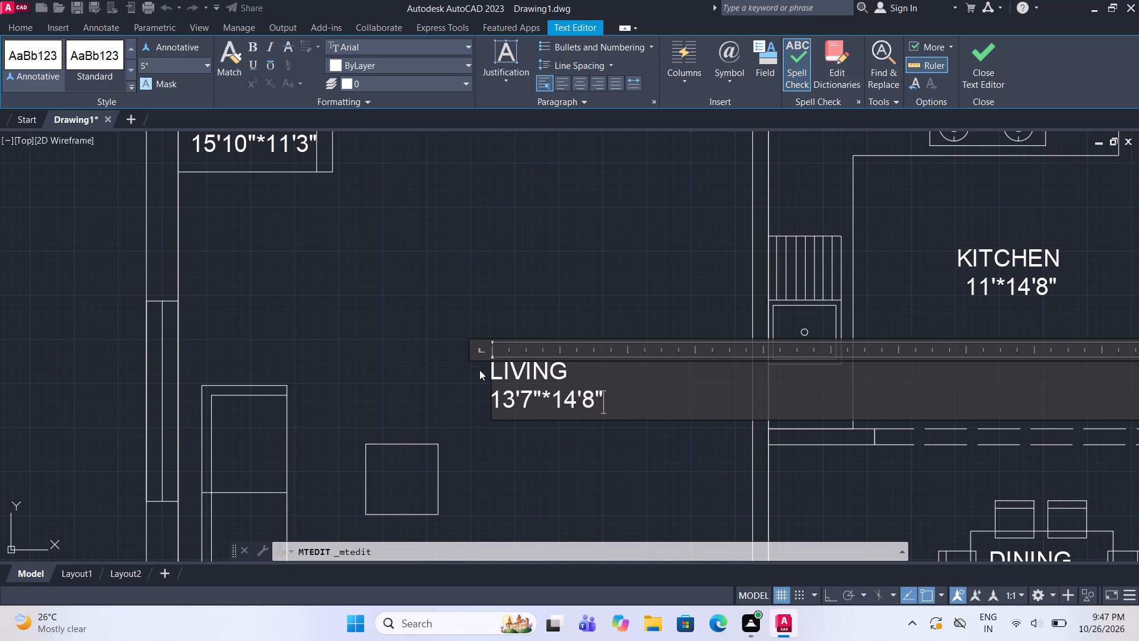
left_click(494, 368)
key("space")
key("space")
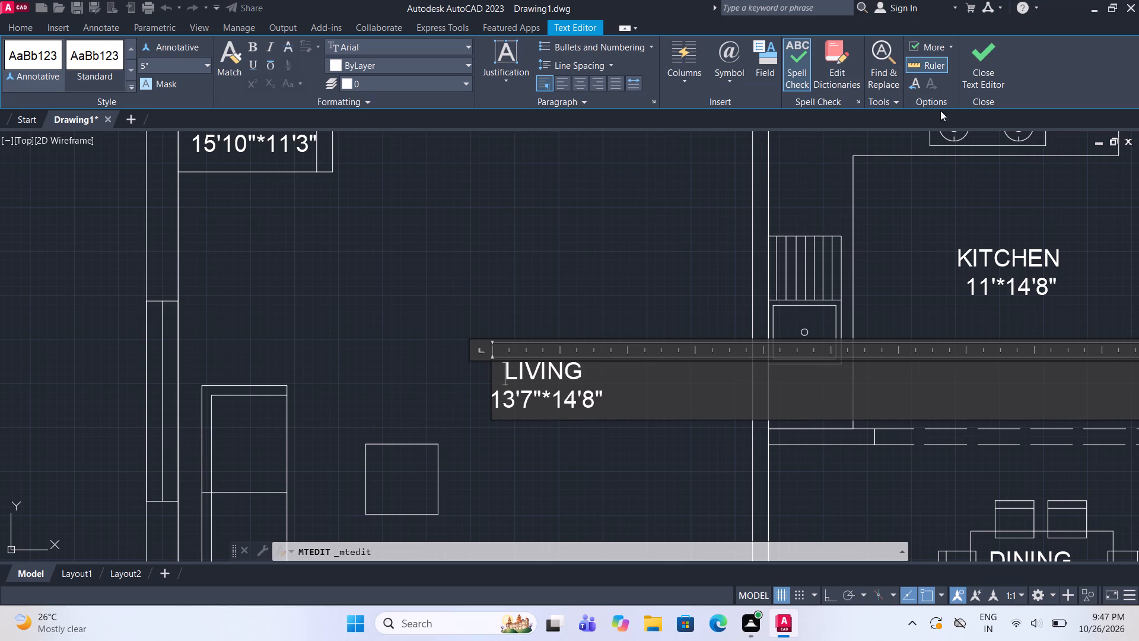
left_click(988, 49)
Change the PARKING label in the small hatched enclosure at the living room's corner to POOJA, without any dimensions.
scroll(615, 409, "down", 2)
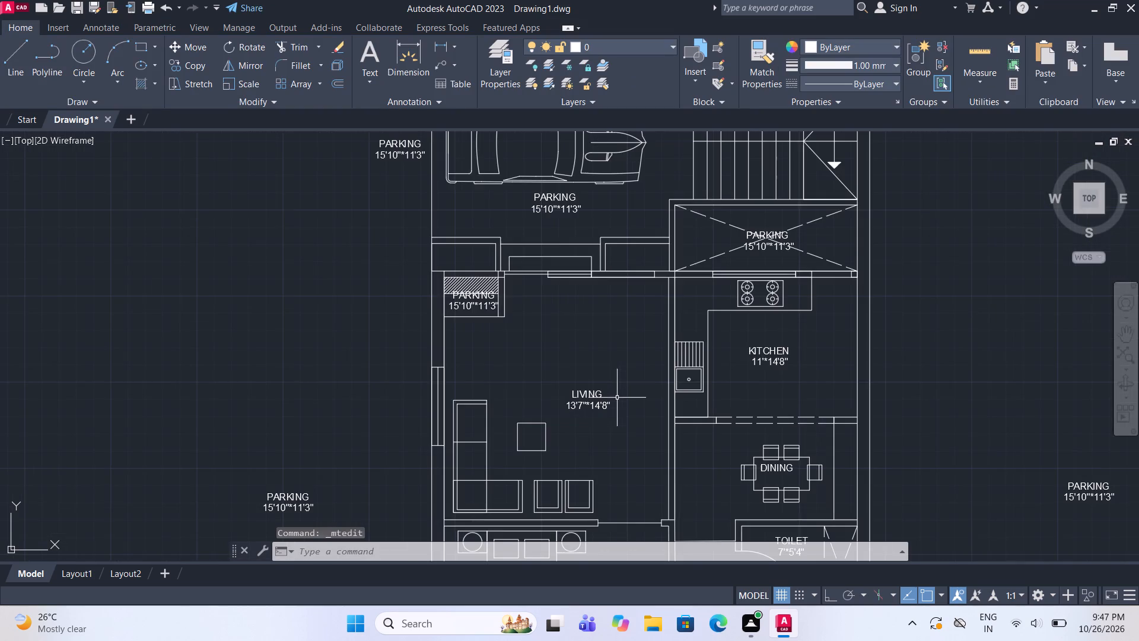
scroll(471, 300, "up", 3)
left_click(469, 315)
right_click(469, 315)
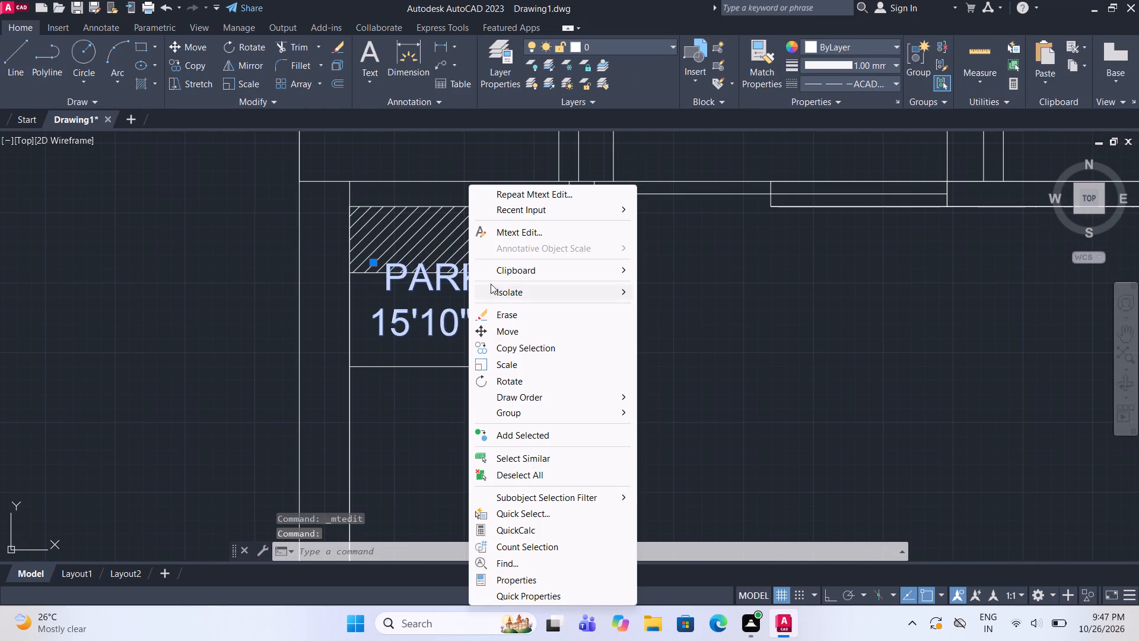
left_click(520, 235)
left_click(575, 324)
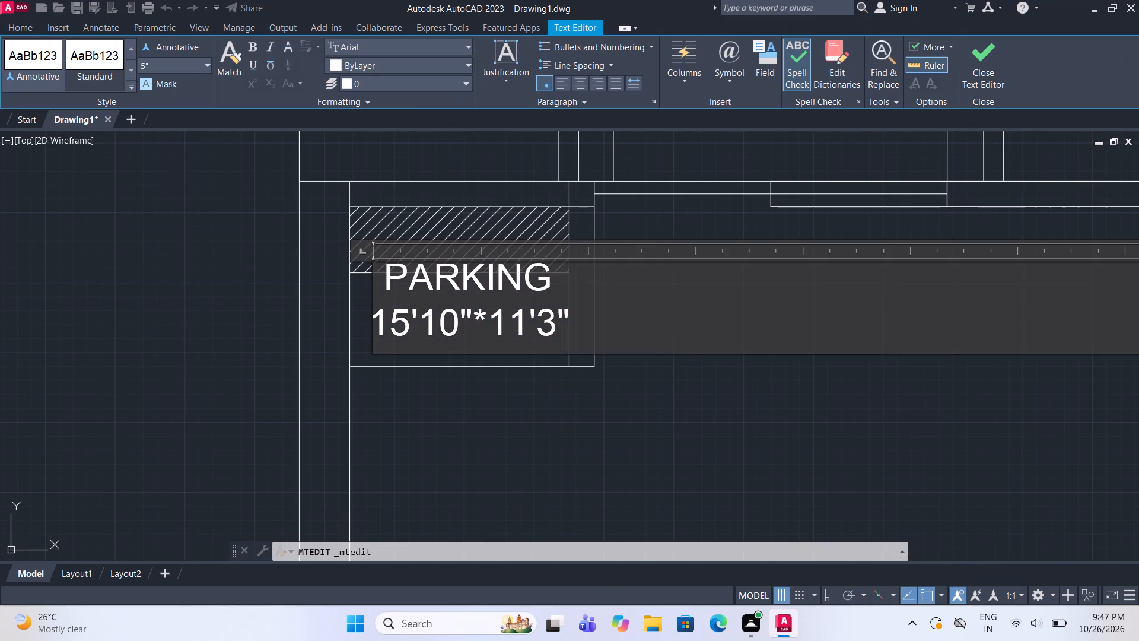
key("BackSpace")
key("BackSpace")
key("BackSpace")
key("BackSpace")
key("BackSpace")
key("BackSpace")
key("BackSpace")
key("BackSpace")
key("BackSpace")
key("BackSpace")
key("BackSpace")
key("BackSpace")
key("BackSpace")
key("BackSpace")
key("BackSpace")
key("BackSpace")
key("BackSpace")
key("BackSpace")
key("BackSpace")
key("BackSpace")
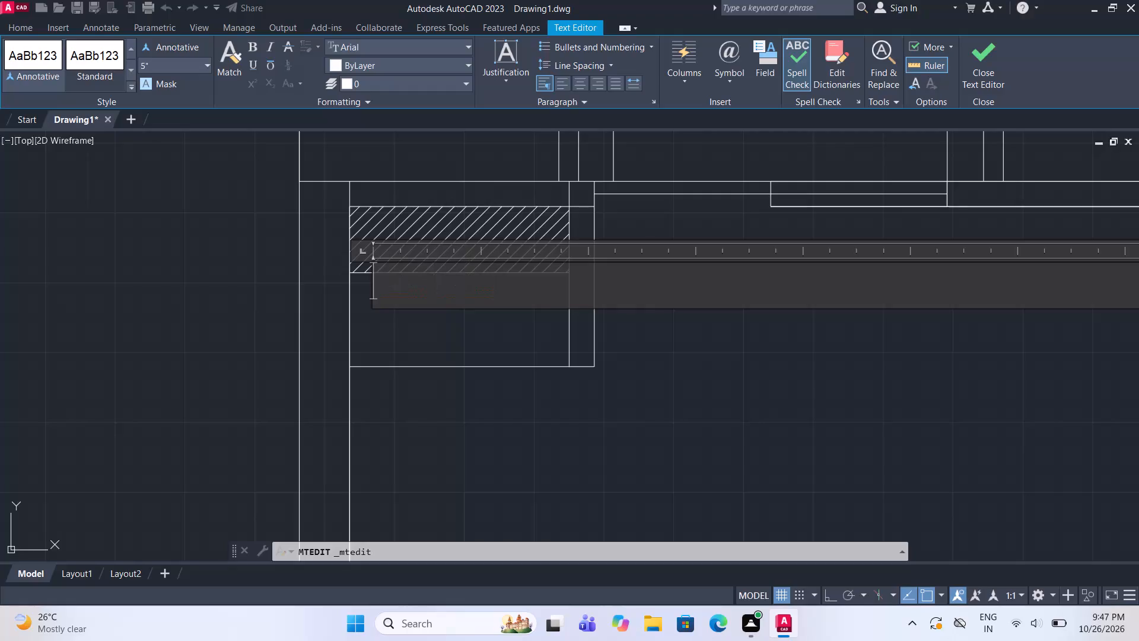
type("POOA")
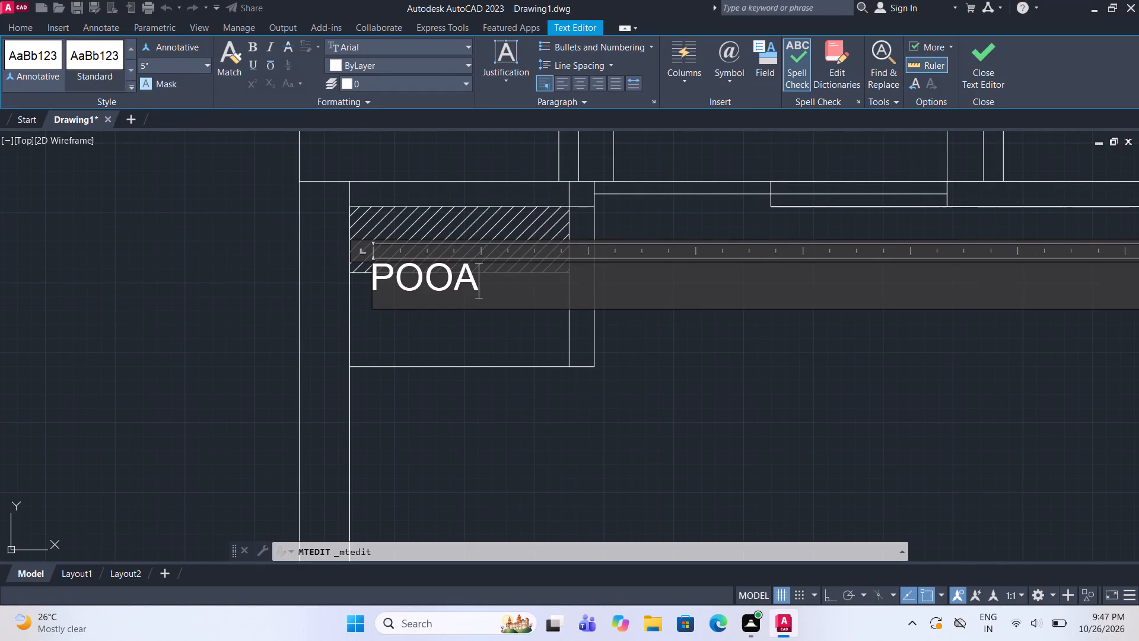
key("BackSpace")
key("a")
key("BackSpace")
key("j")
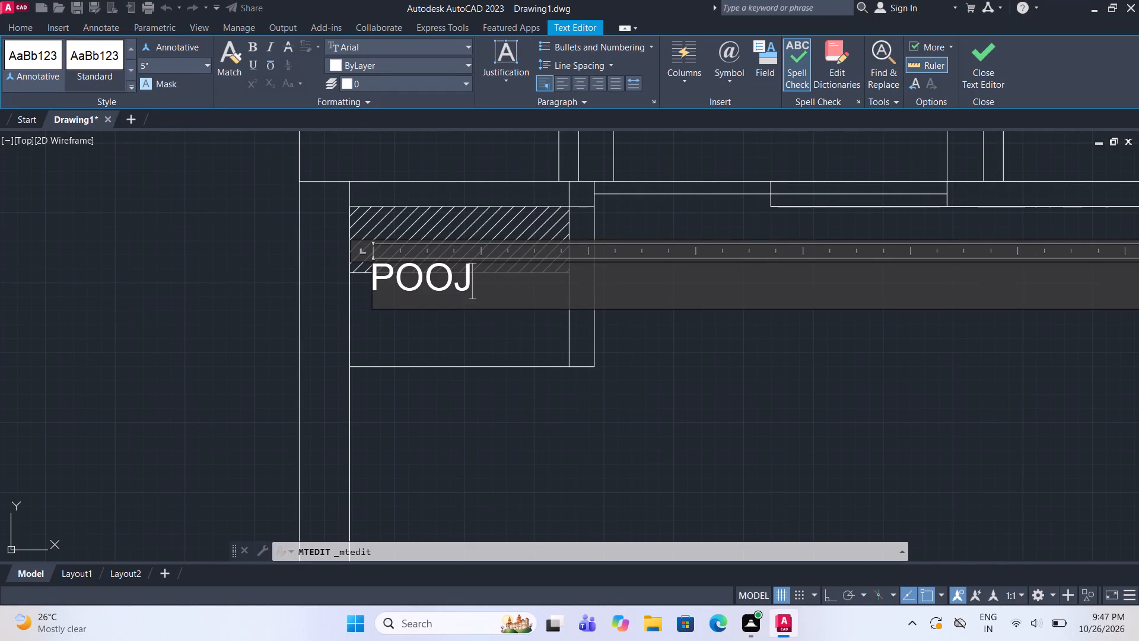
key("a")
left_click(992, 82)
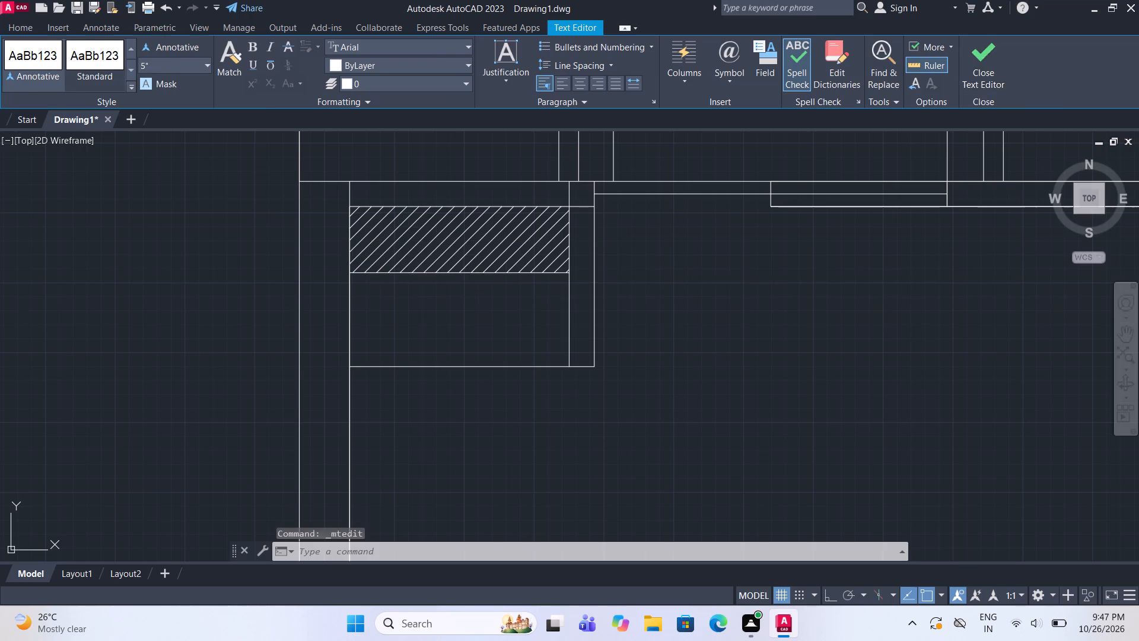
Change the PARKING label in the dashed-cross area below the stairs to WASH, with 11'*4' on a second line indented one space.
scroll(527, 354, "down", 3)
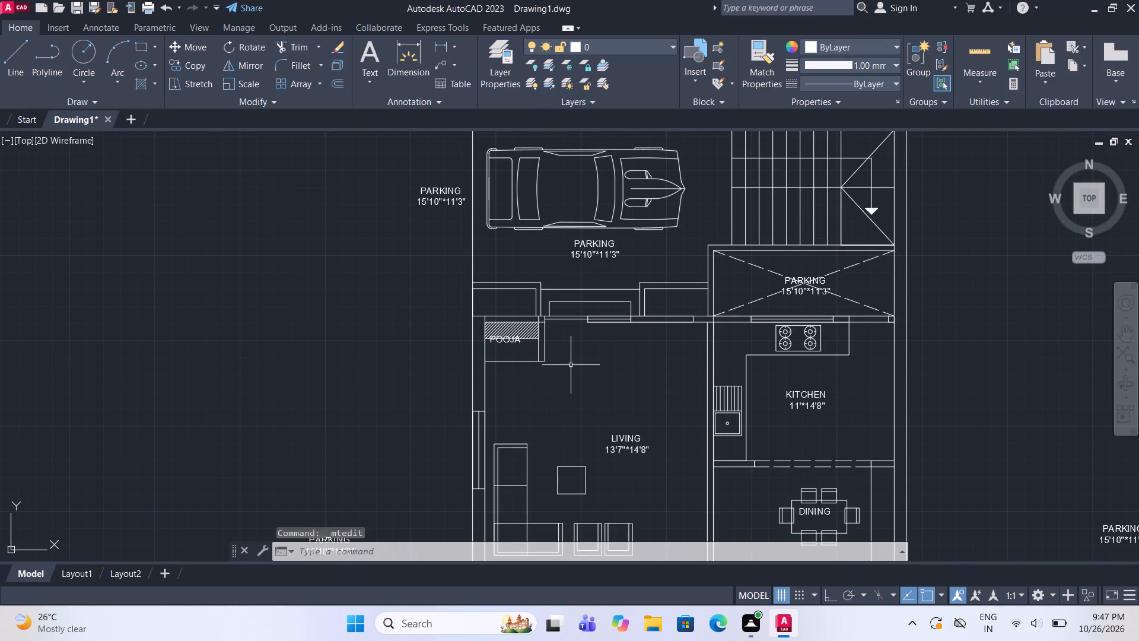
middle_click_drag(670, 367, 630, 398)
middle_click_drag(622, 389, 610, 372)
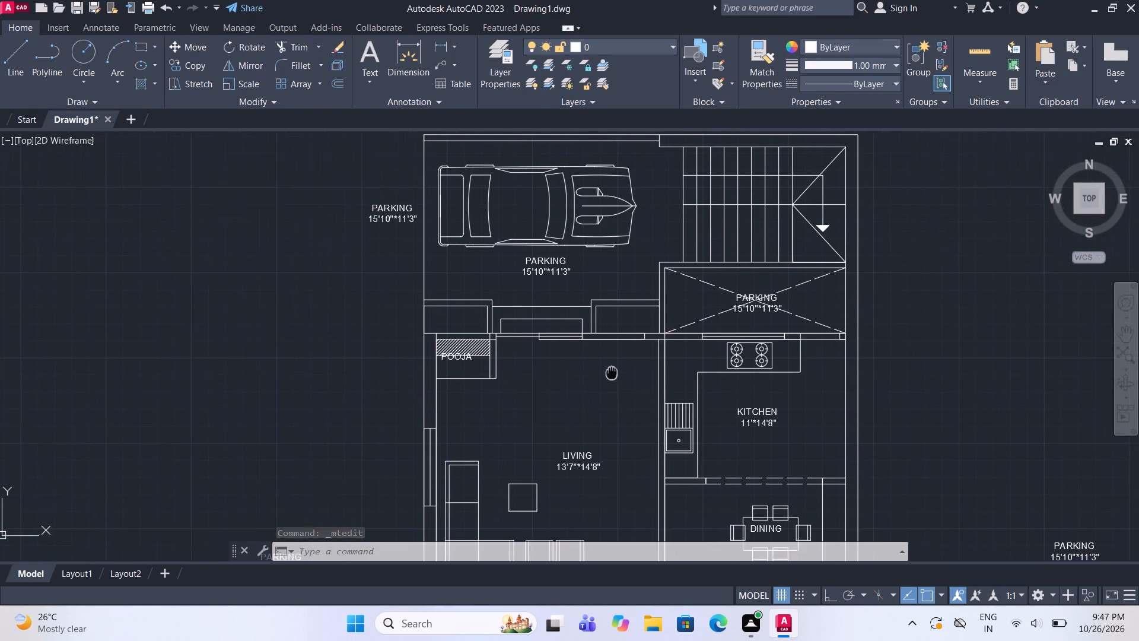
middle_click_drag(610, 372, 607, 366)
scroll(775, 277, "up", 1)
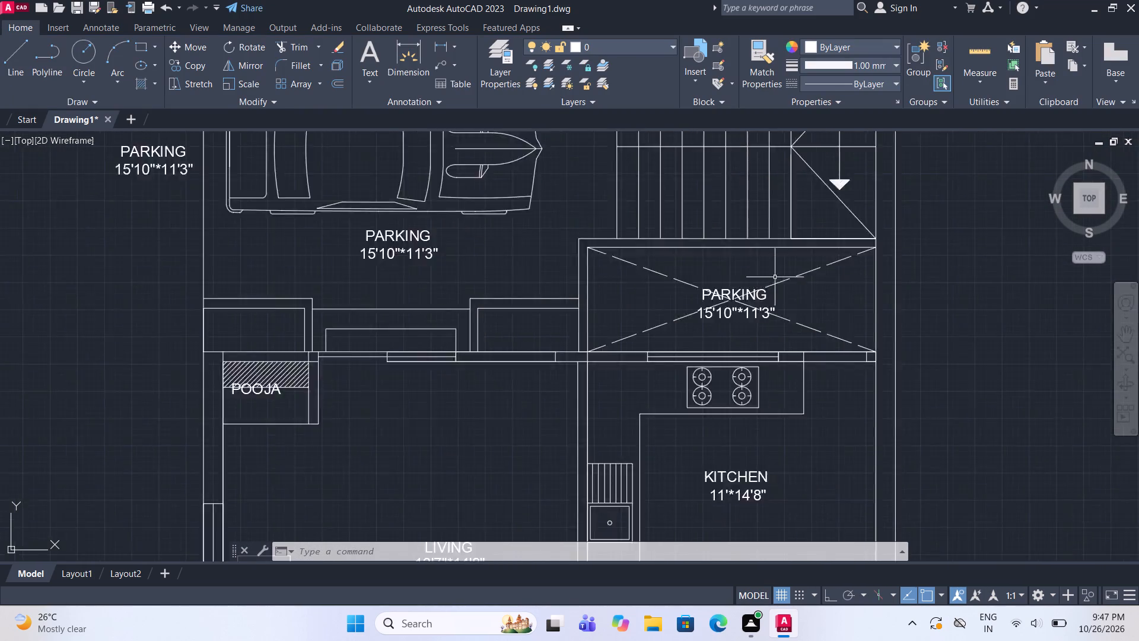
scroll(775, 277, "up", 2)
left_click(736, 326)
left_click(714, 325)
right_click(710, 328)
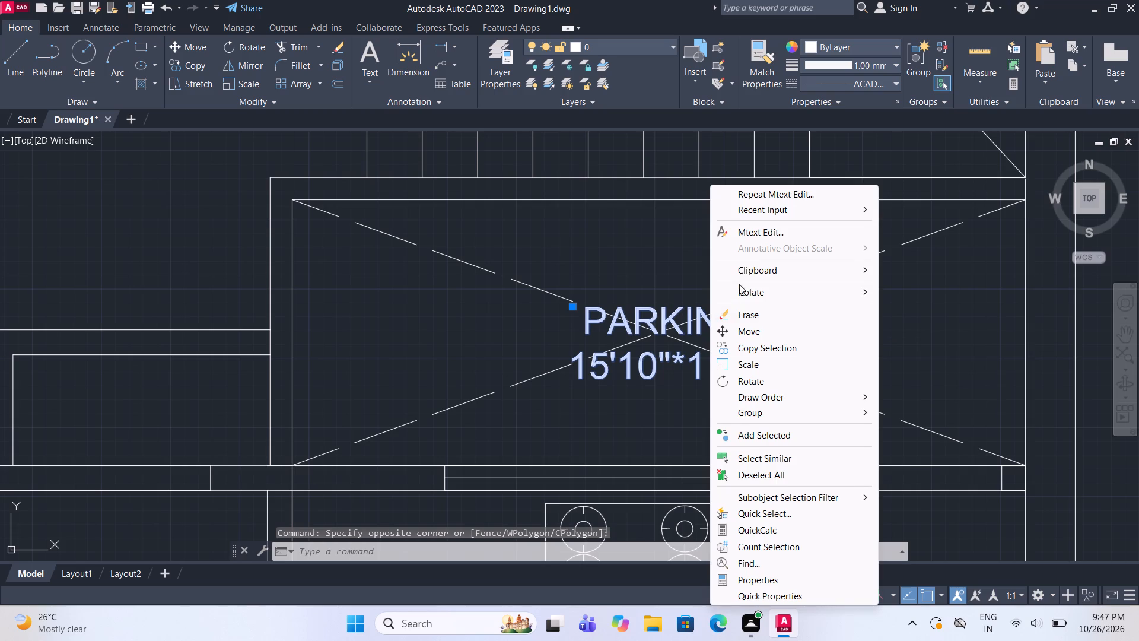
left_click(763, 235)
left_click(778, 368)
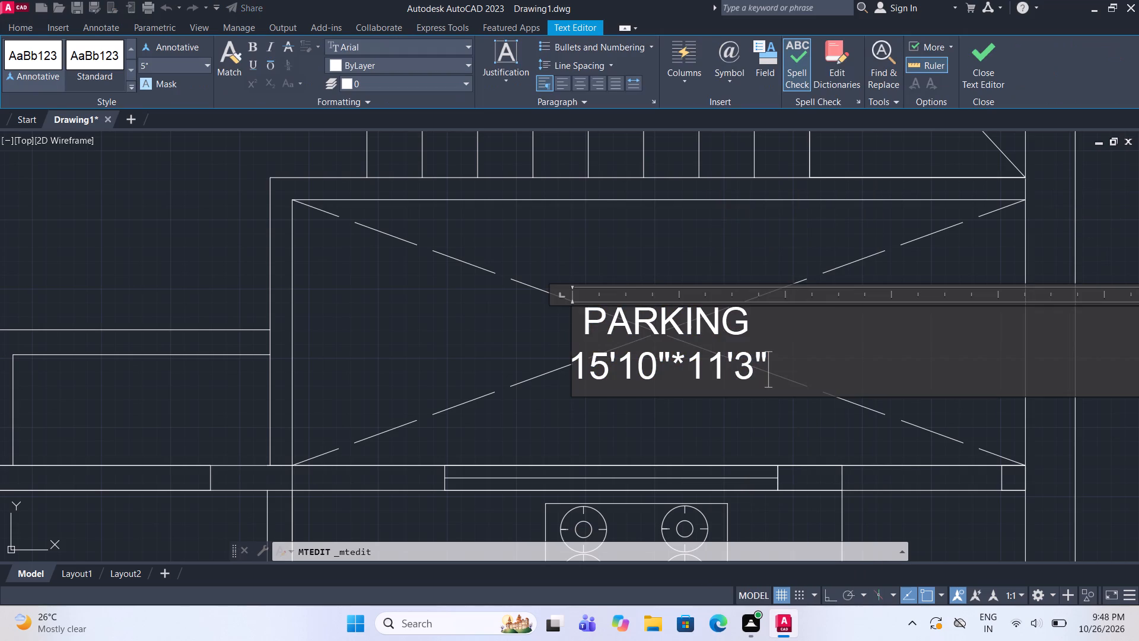
key("BackSpace")
key("BackSpace")
key("BackSpace")
key("BackSpace")
key("BackSpace")
key("BackSpace")
key("BackSpace")
key("BackSpace")
key("BackSpace")
key("BackSpace")
key("BackSpace")
key("BackSpace")
key("BackSpace")
key("BackSpace")
key("BackSpace")
key("BackSpace")
key("BackSpace")
key("BackSpace")
key("BackSpace")
key("BackSpace")
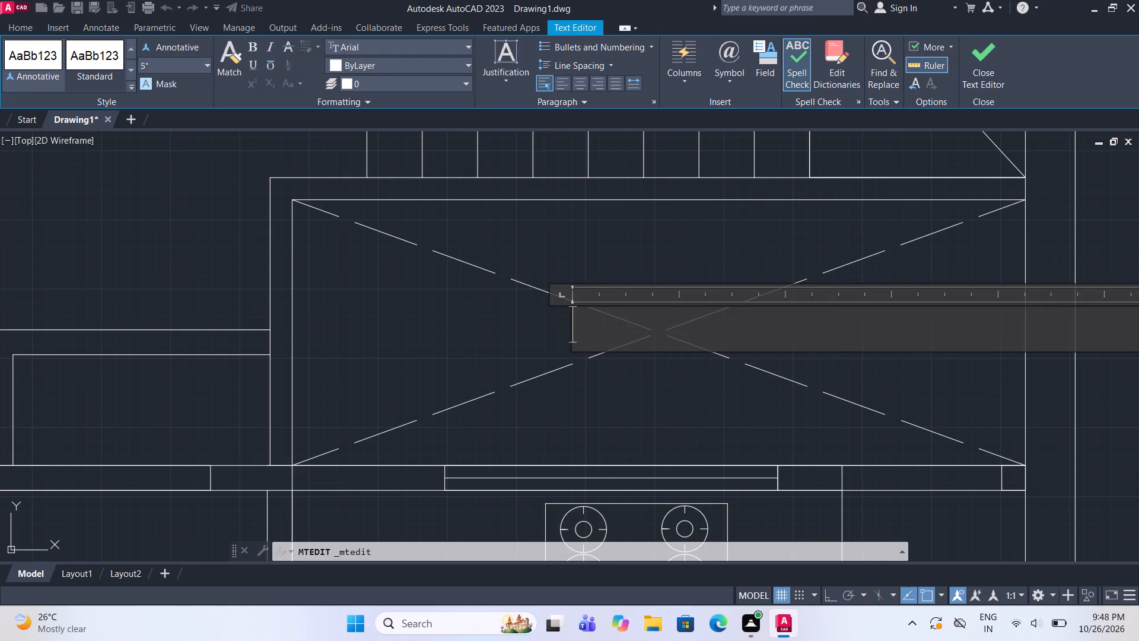
type("WASH")
key("Return")
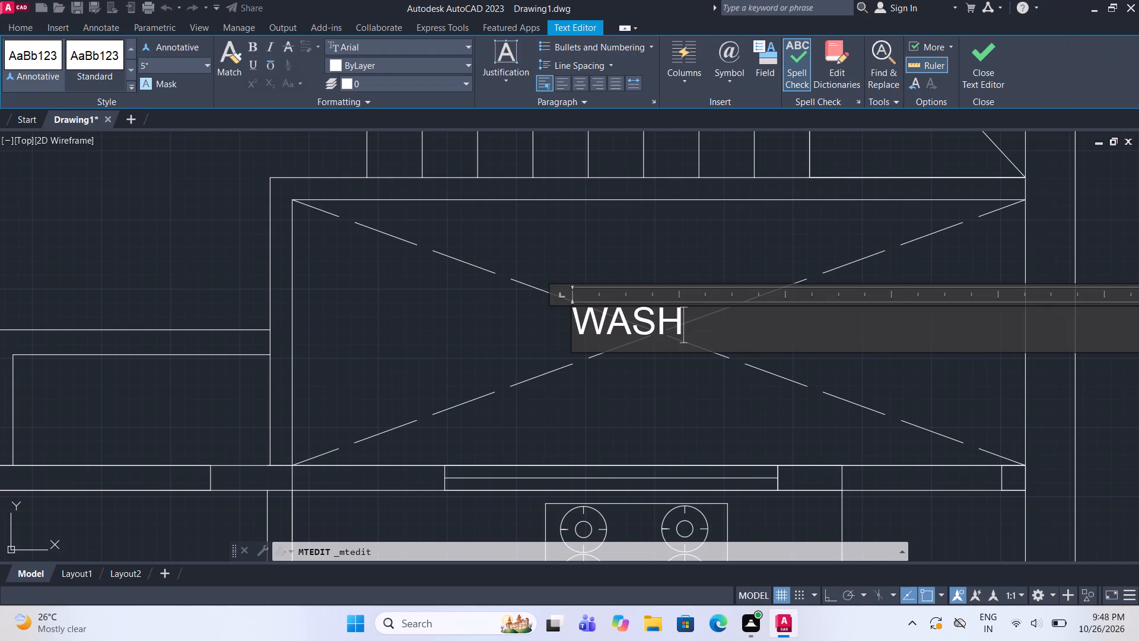
type("11'")
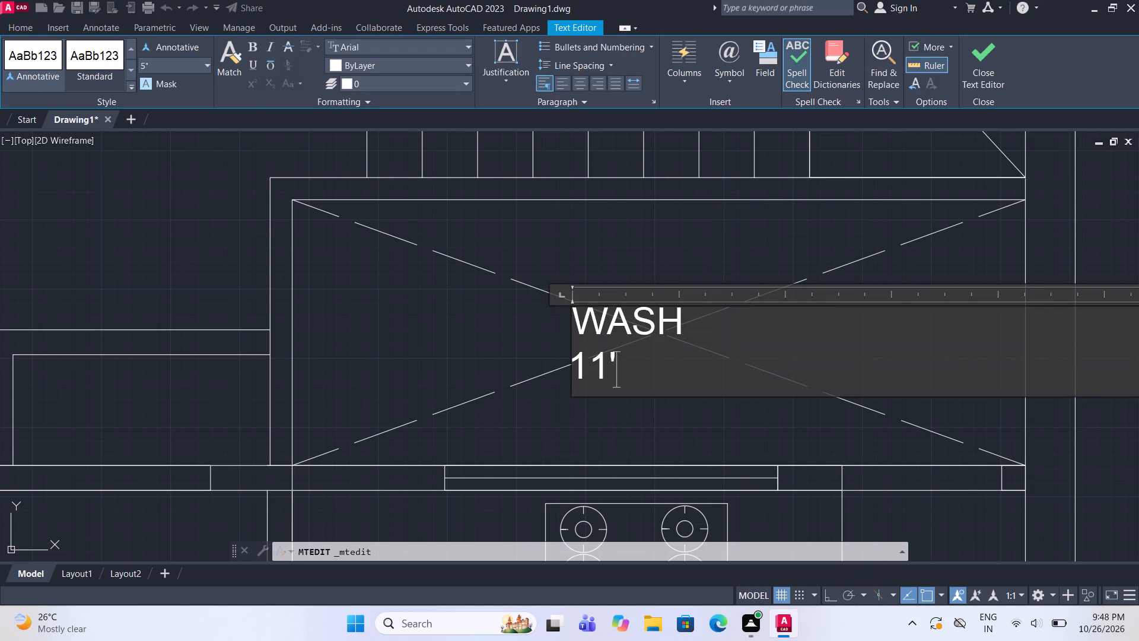
key("shift+asterisk")
key("4")
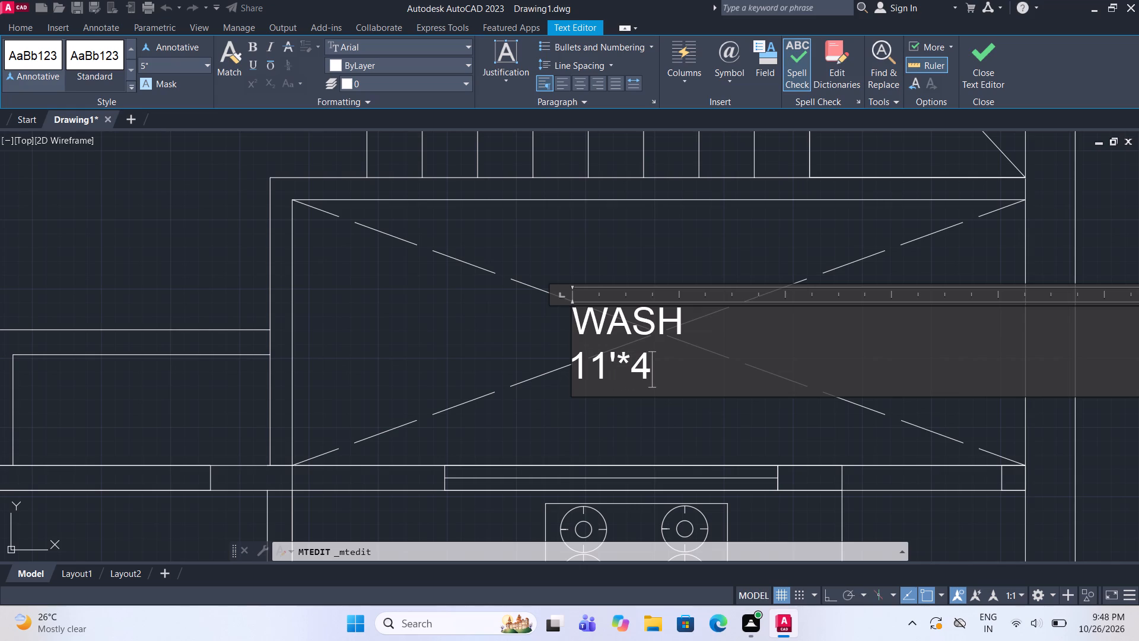
key("apostrophe")
left_click(582, 367)
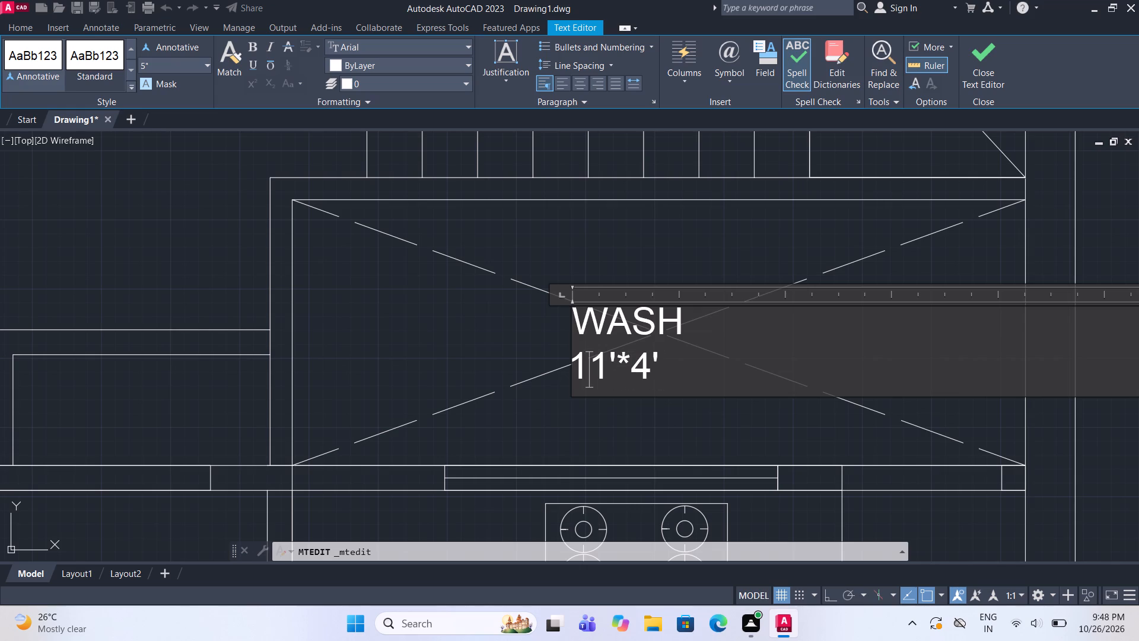
left_click(575, 364)
key("space")
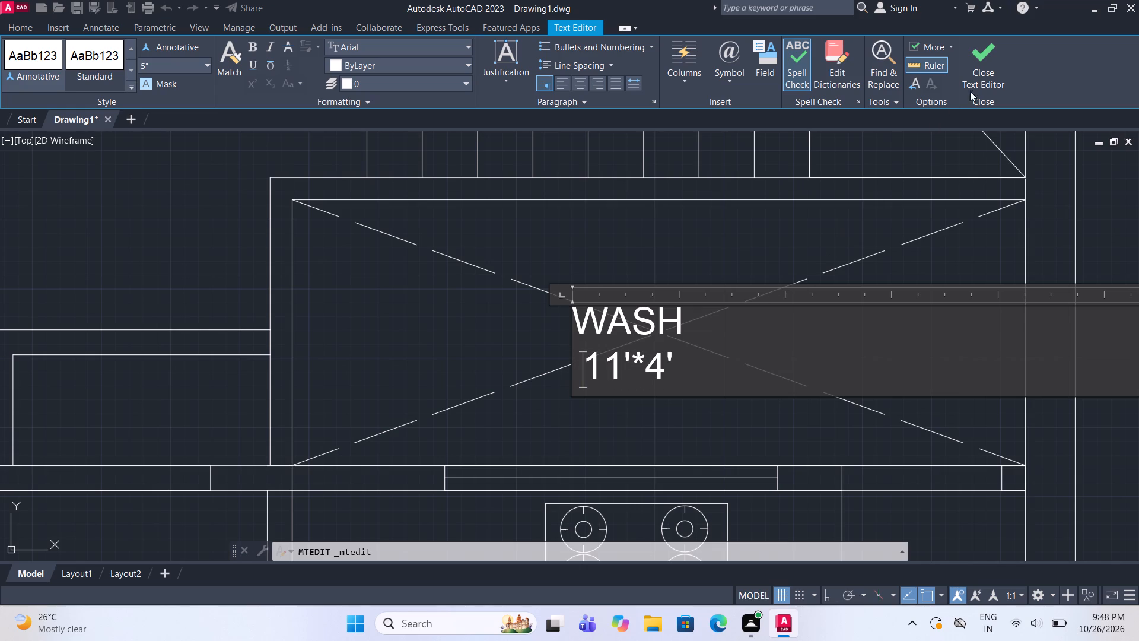
left_click(973, 84)
Copy the WASH label into the gap between the car's nose and the staircase.
scroll(739, 347, "down", 3)
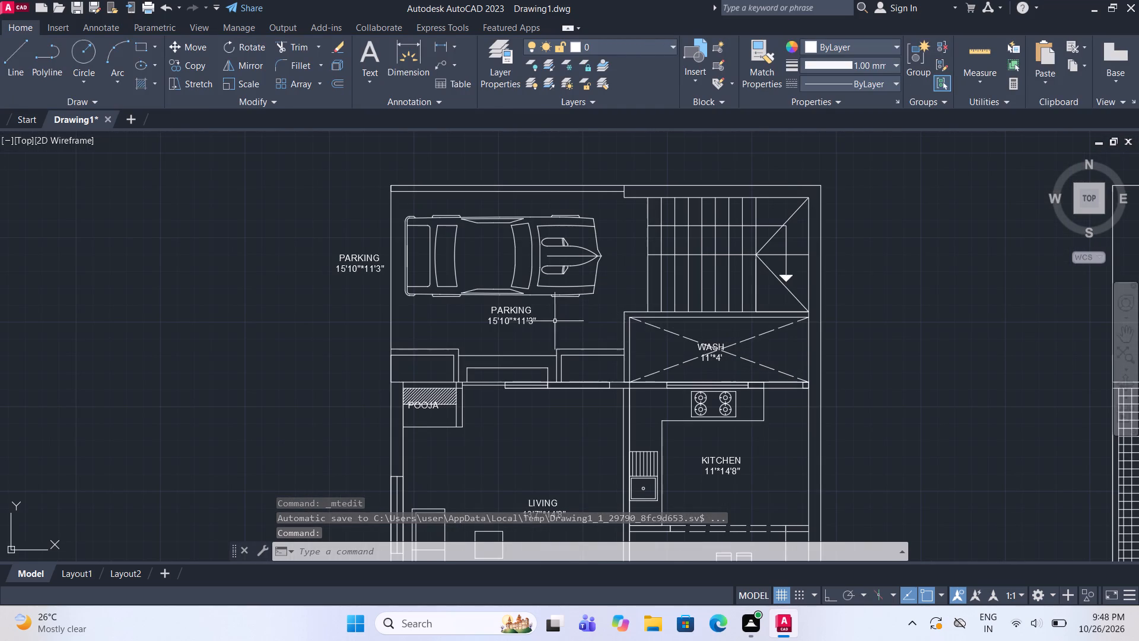
left_click(698, 350)
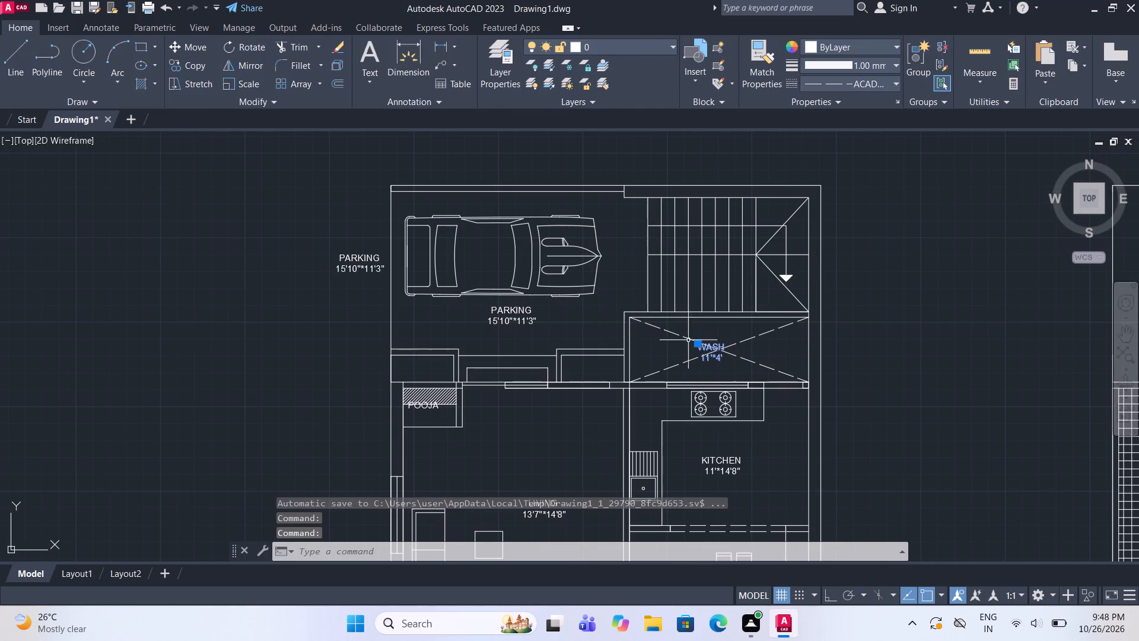
left_click(198, 66)
left_click(711, 349)
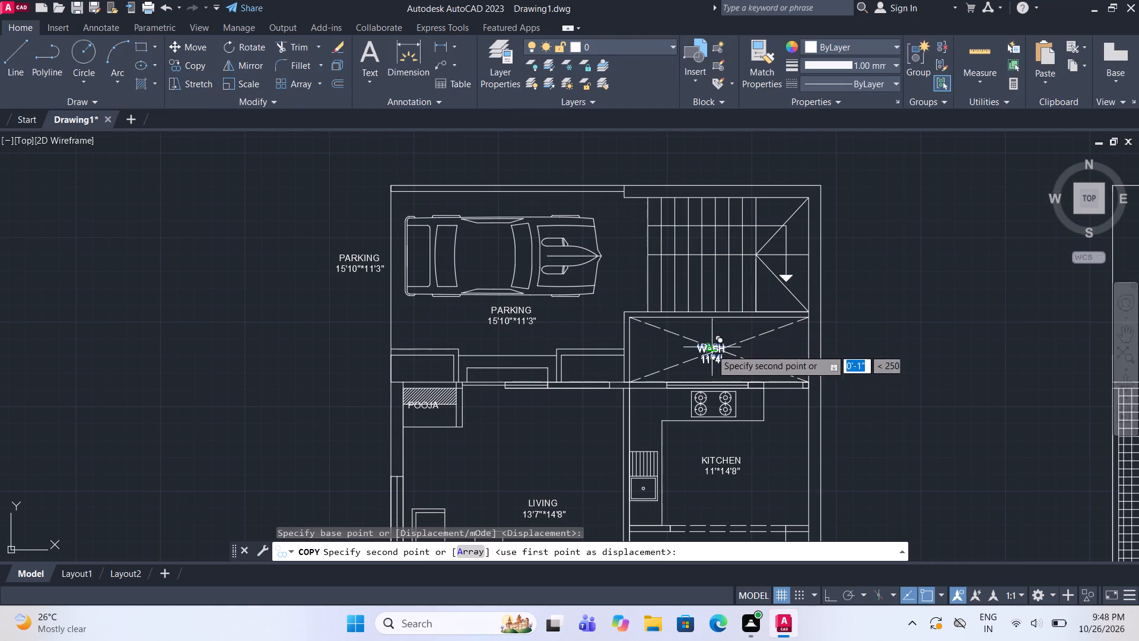
scroll(642, 222, "up", 3)
left_click(591, 226)
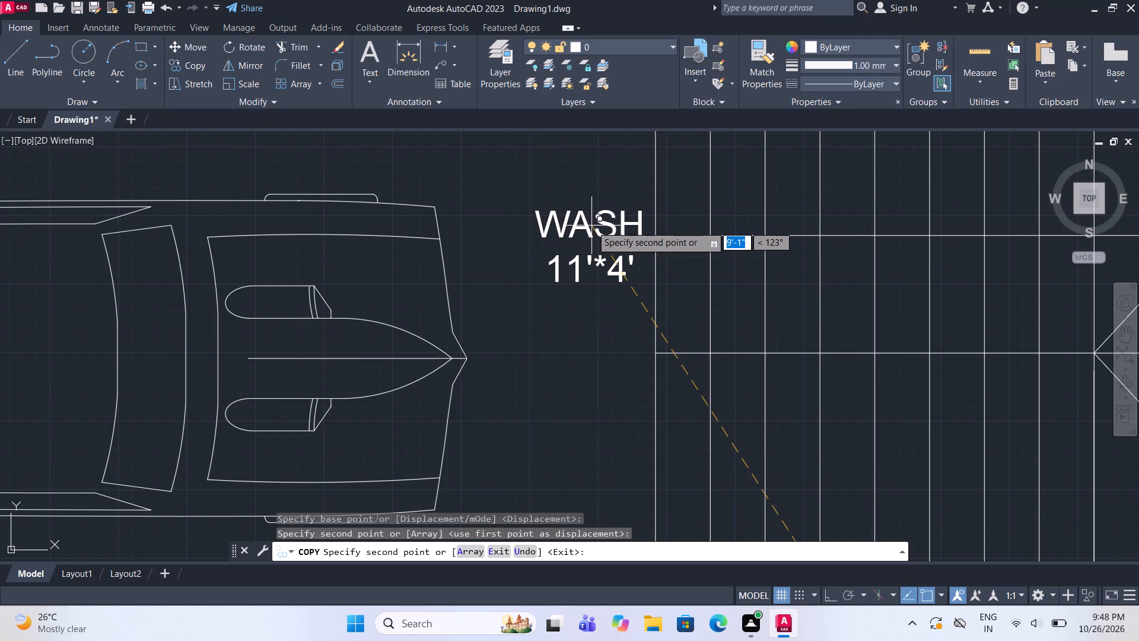
key("Escape")
Change the copied WASH label between the car's nose and the staircase to UP, without any dimensions.
left_click(604, 232)
right_click(604, 232)
left_click(653, 230)
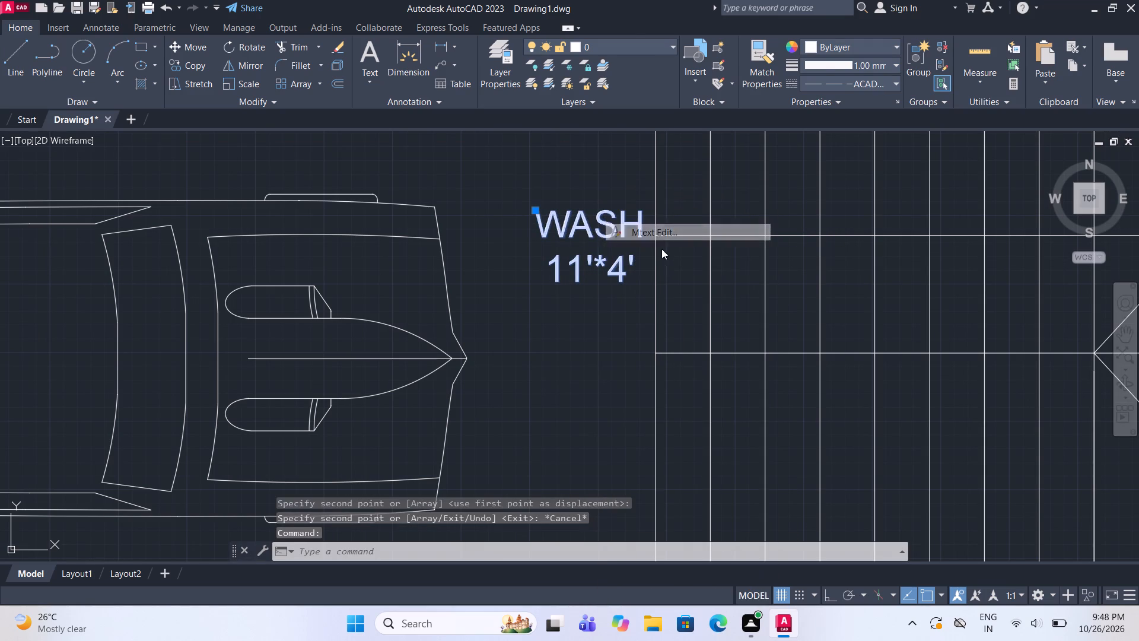
left_click(667, 283)
left_click(650, 275)
key("BackSpace")
key("BackSpace")
key("BackSpace")
key("BackSpace")
key("BackSpace")
key("BackSpace")
key("BackSpace")
key("BackSpace")
key("BackSpace")
key("BackSpace")
key("BackSpace")
key("BackSpace")
key("BackSpace")
key("BackSpace")
key("BackSpace")
key("BackSpace")
key("BackSpace")
key("BackSpace")
key("BackSpace")
key("BackSpace")
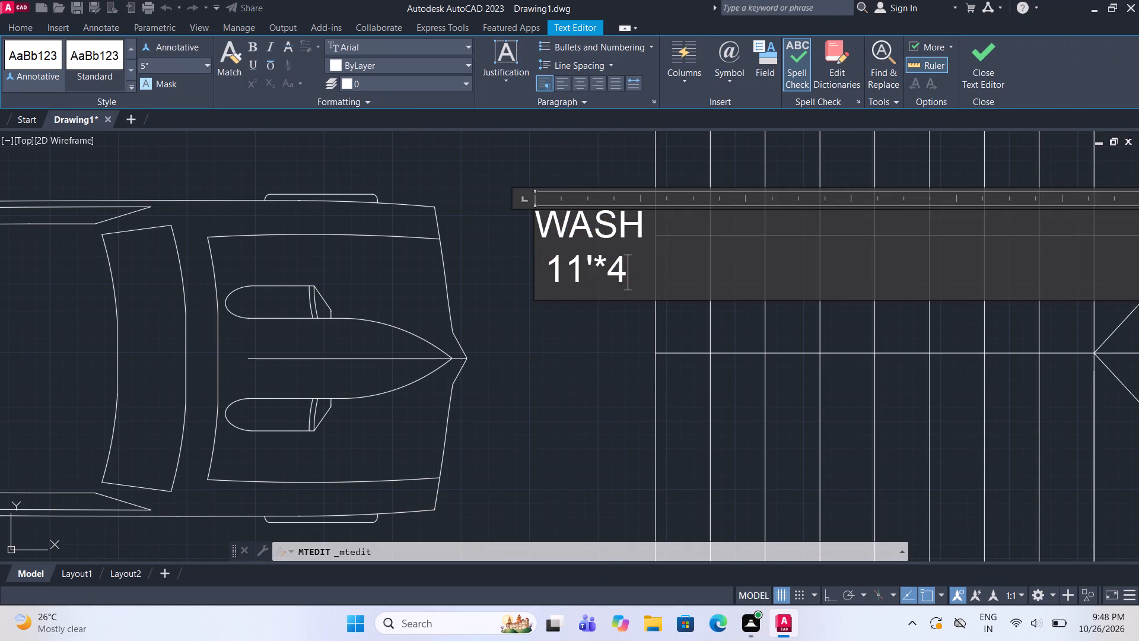
type("UP")
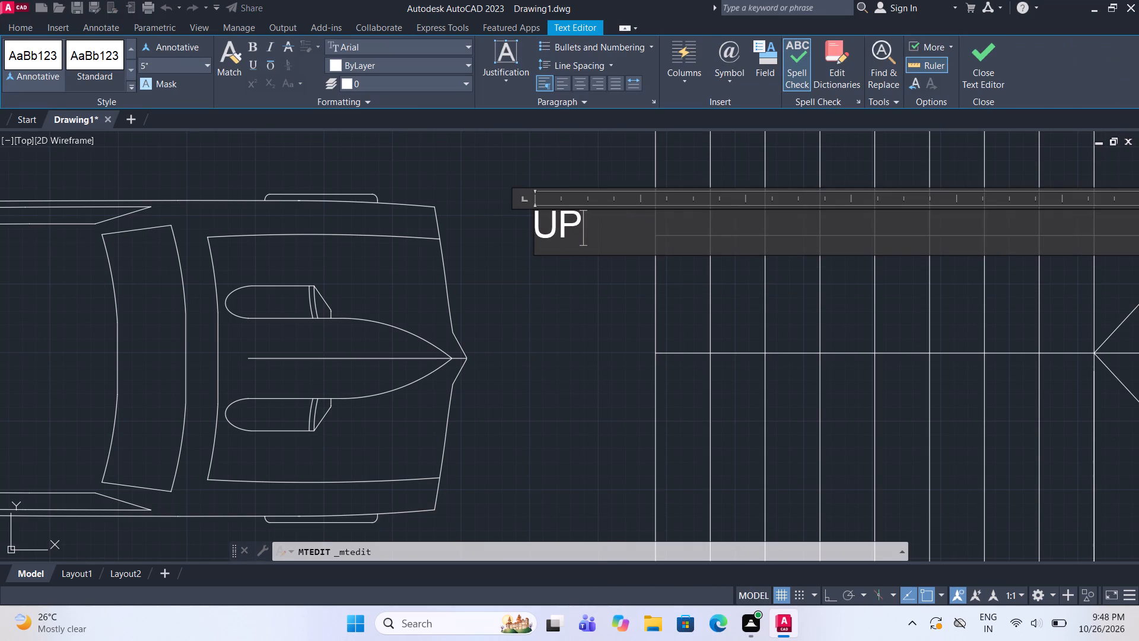
left_click(966, 71)
Move the UP label slightly closer to the staircase, level with the upper flight's centre line.
scroll(635, 270, "down", 2)
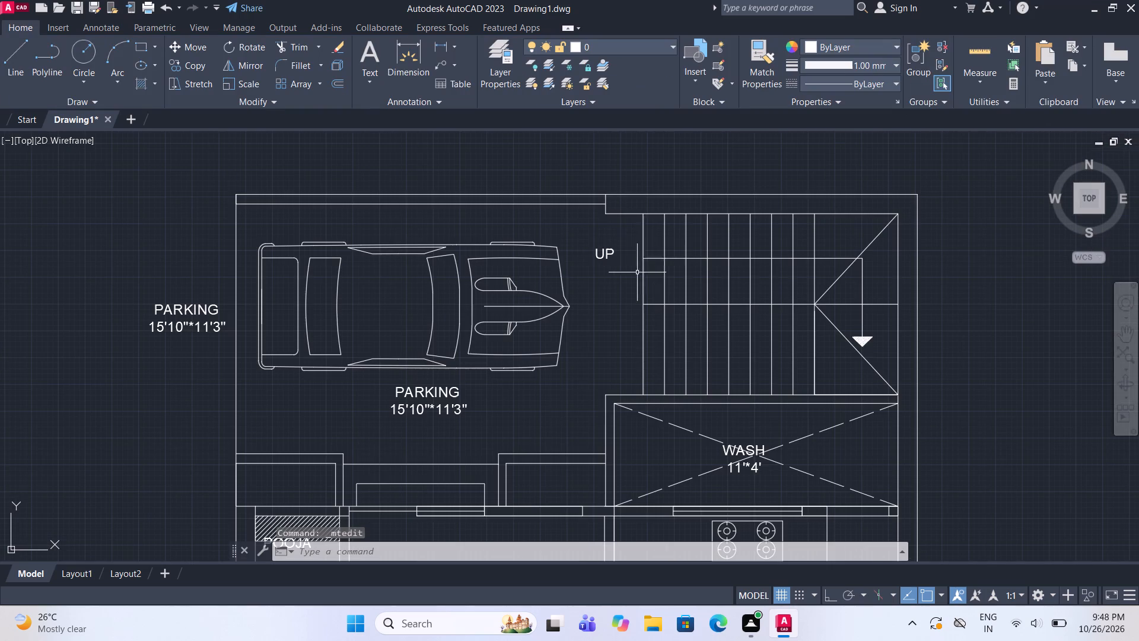
left_click(614, 245)
left_click(606, 256)
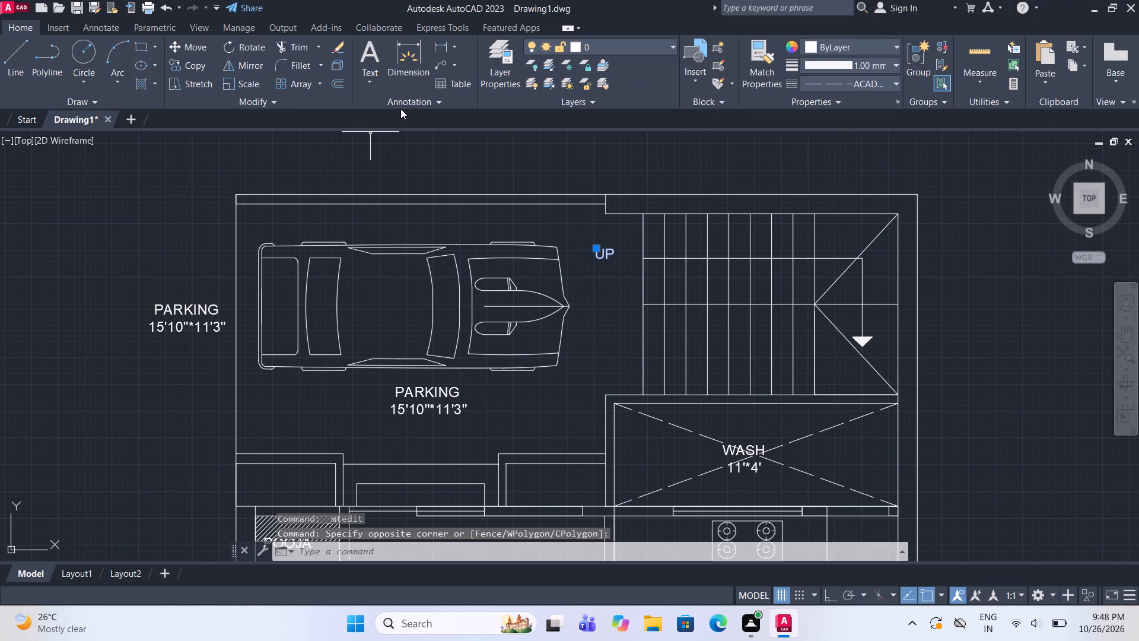
left_click(186, 47)
scroll(531, 268, "up", 2)
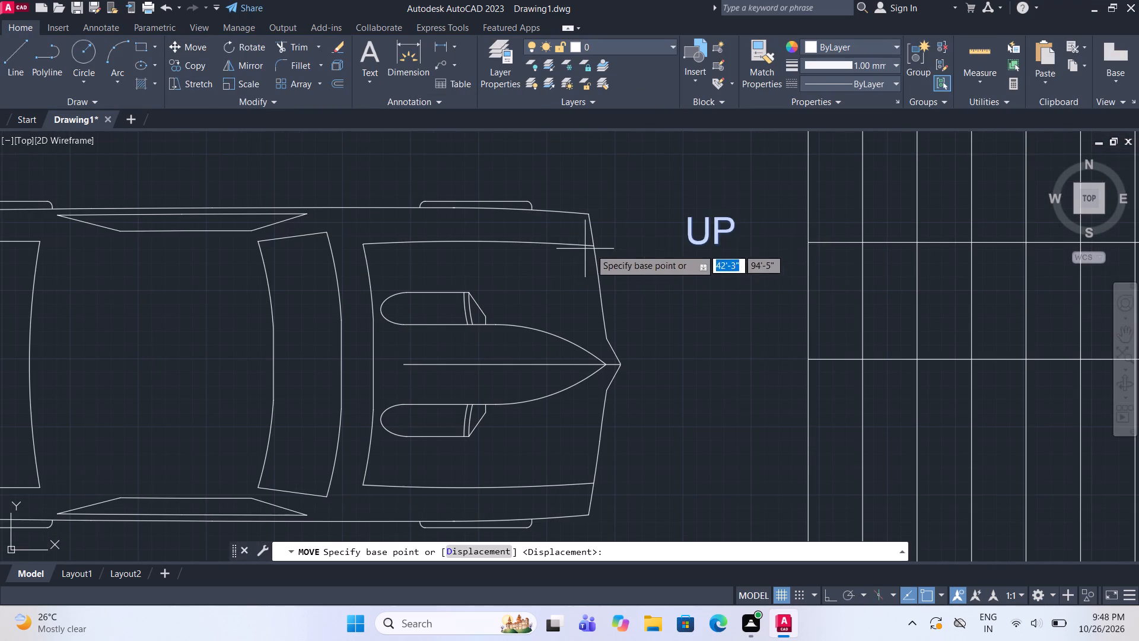
left_click(667, 236)
left_click(715, 254)
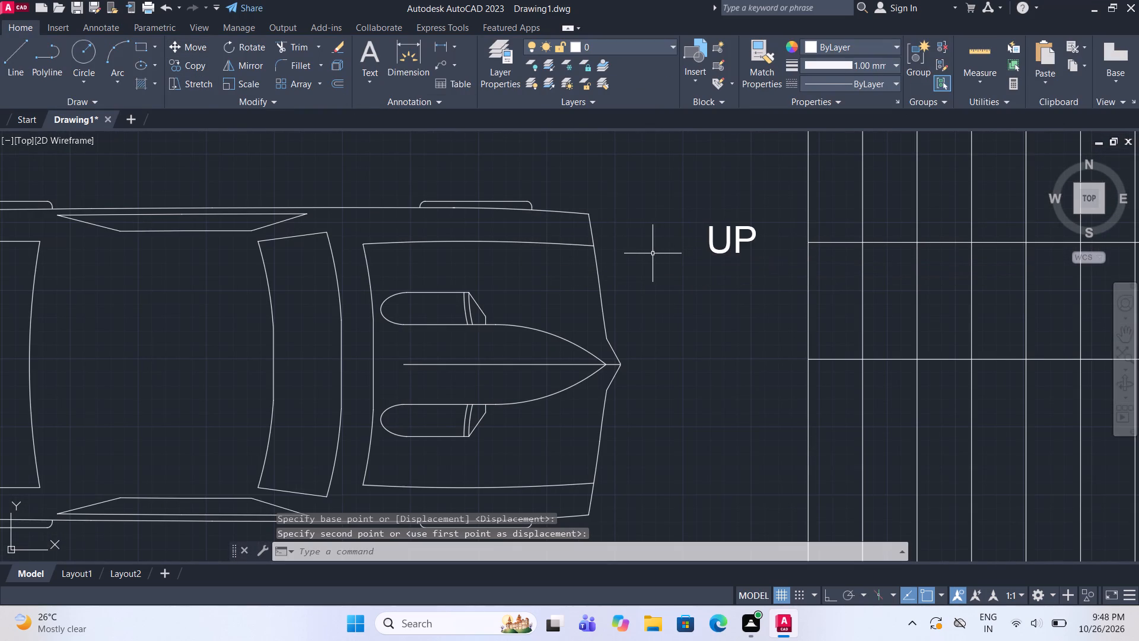
Copy the UP label to just above the entrance steps, below the PARKING label under the car.
scroll(603, 264, "down", 4)
scroll(539, 376, "up", 2)
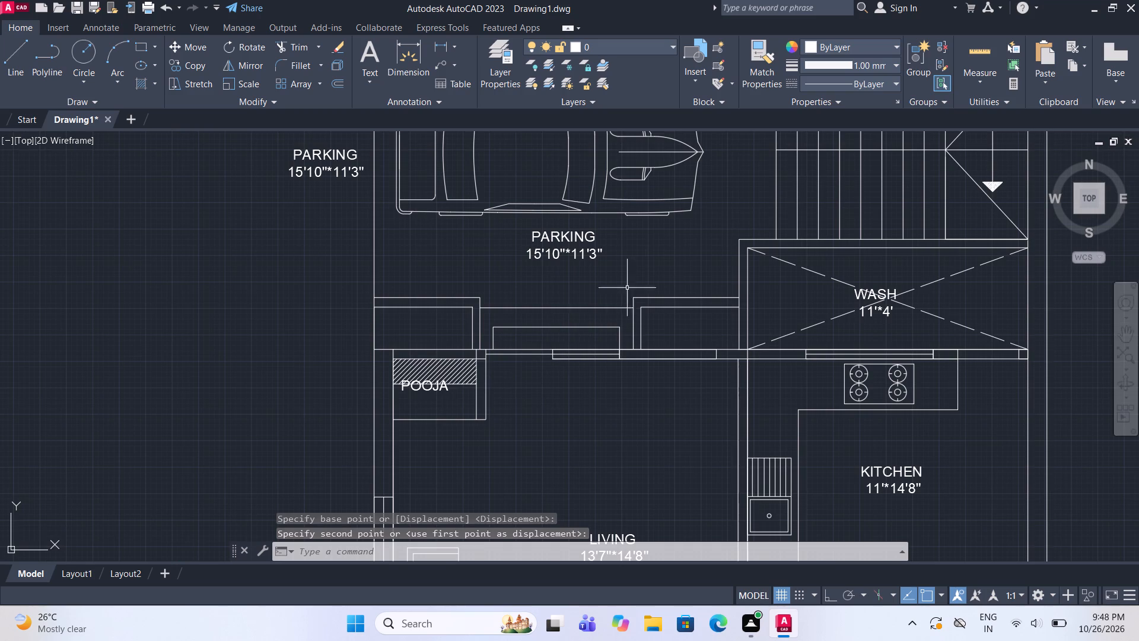
middle_click_drag(650, 275, 616, 346)
left_click(707, 172)
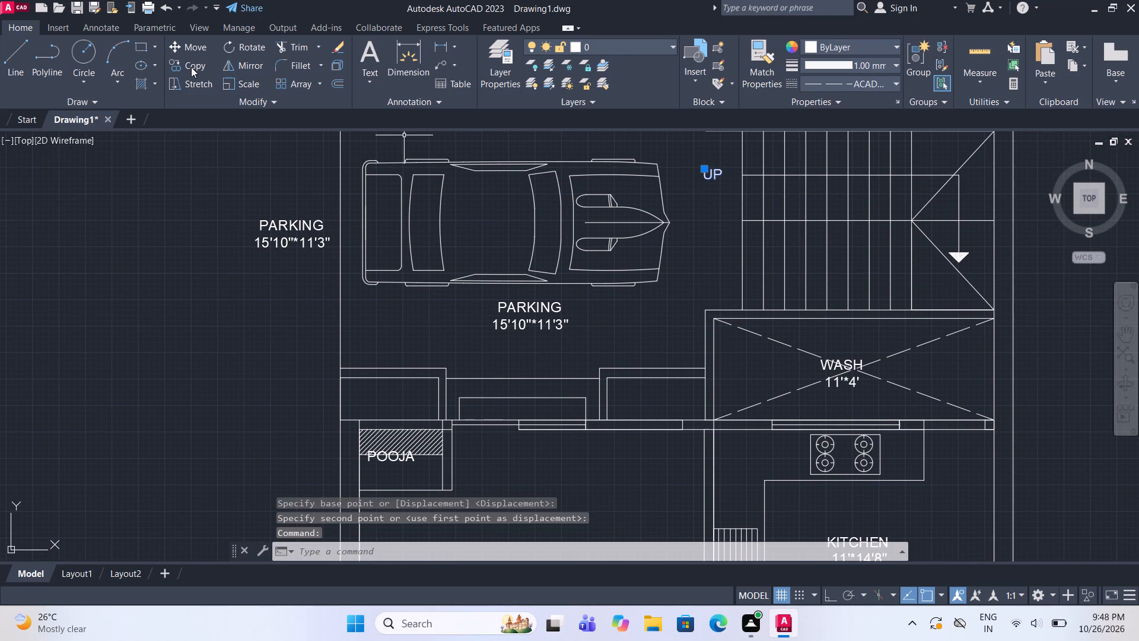
left_click(191, 67)
left_click(717, 174)
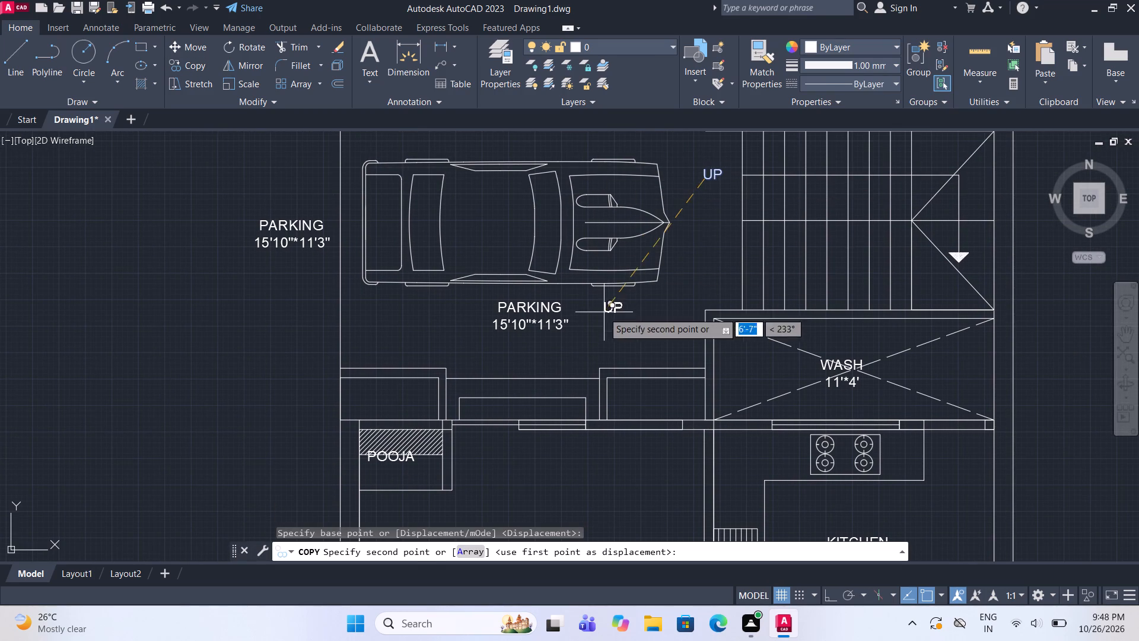
scroll(507, 395, "up", 2)
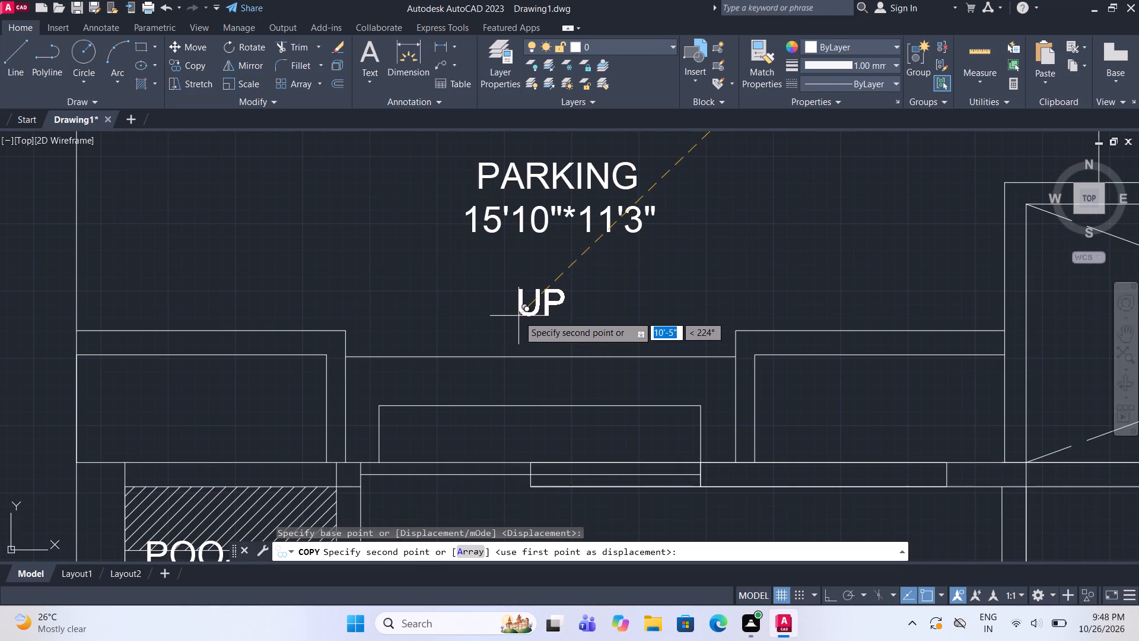
left_click(518, 316)
Draw a vertical line from the entrance door threshold up through the steps to just below the copied UP label.
left_click(15, 56)
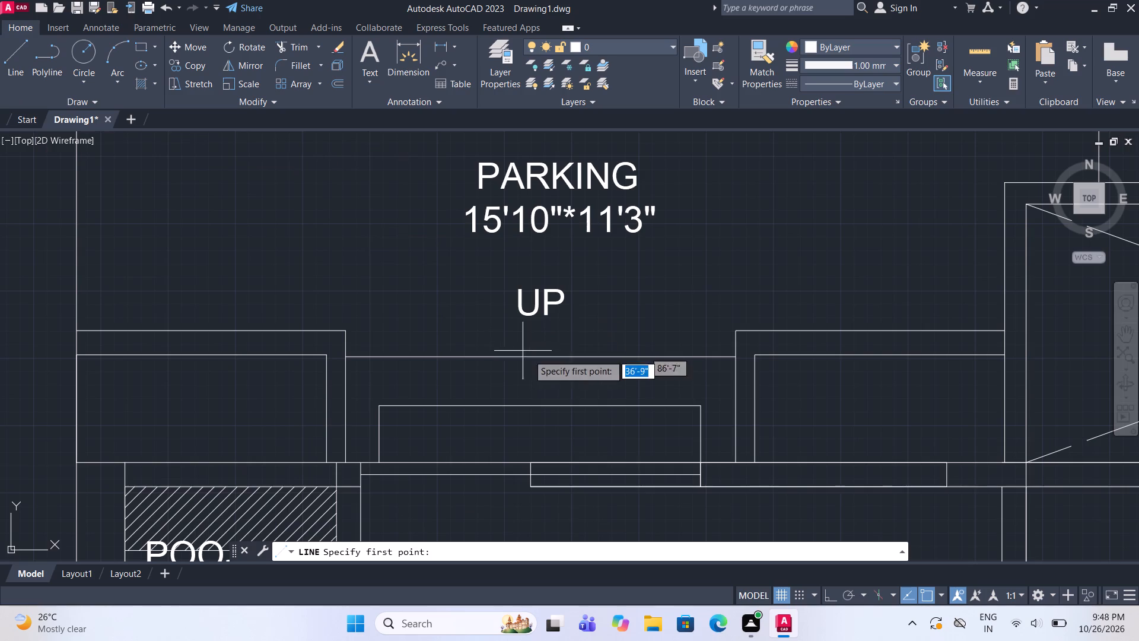
left_click(529, 459)
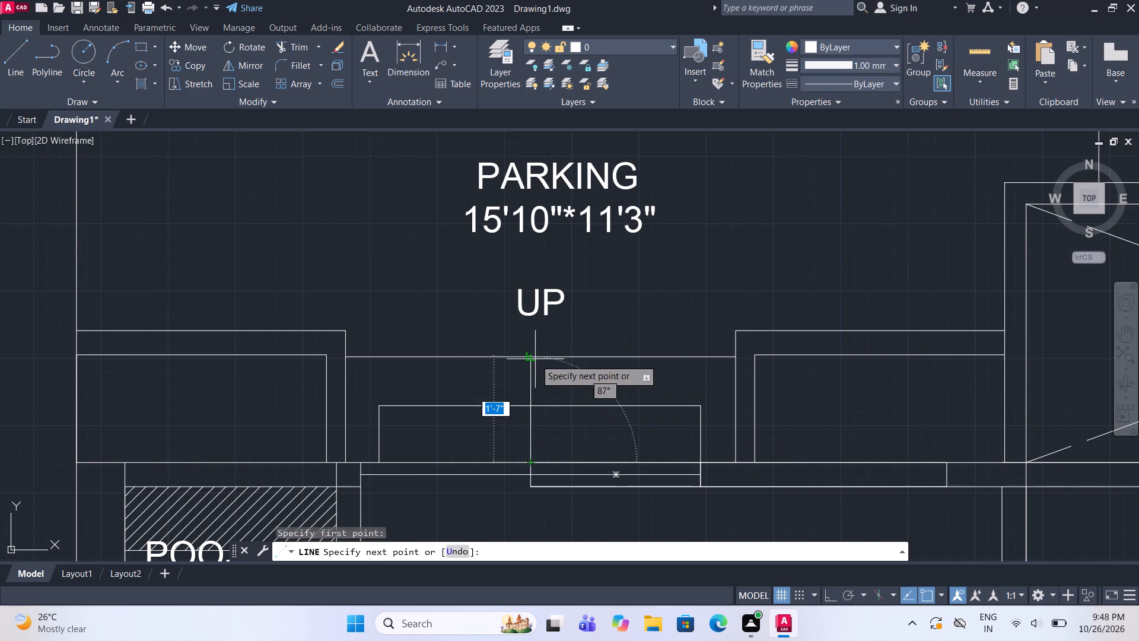
left_click(528, 358)
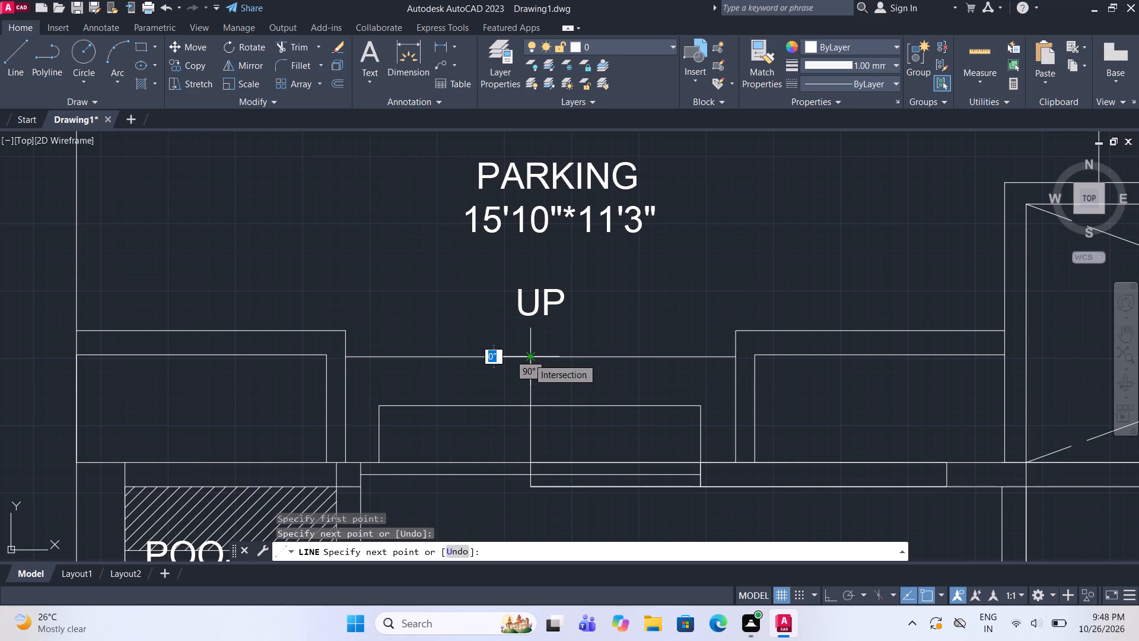
left_click(527, 339)
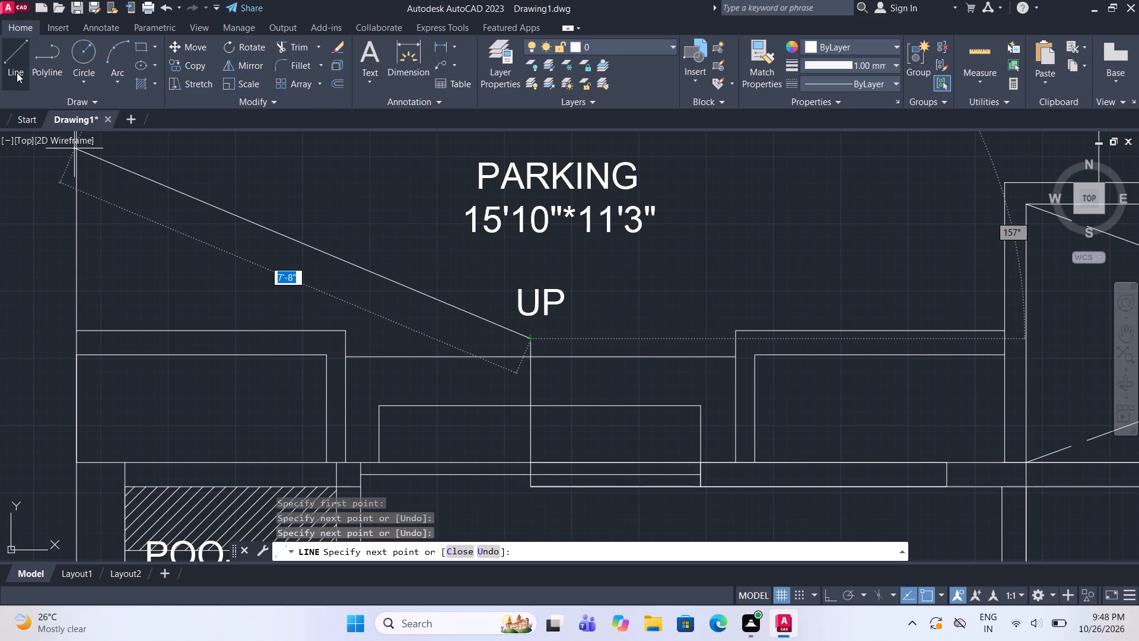
Draw a diagonal arrowhead stroke about 8" long, up and to the left from the vertical line's lower end.
left_click(17, 72)
left_click(526, 461)
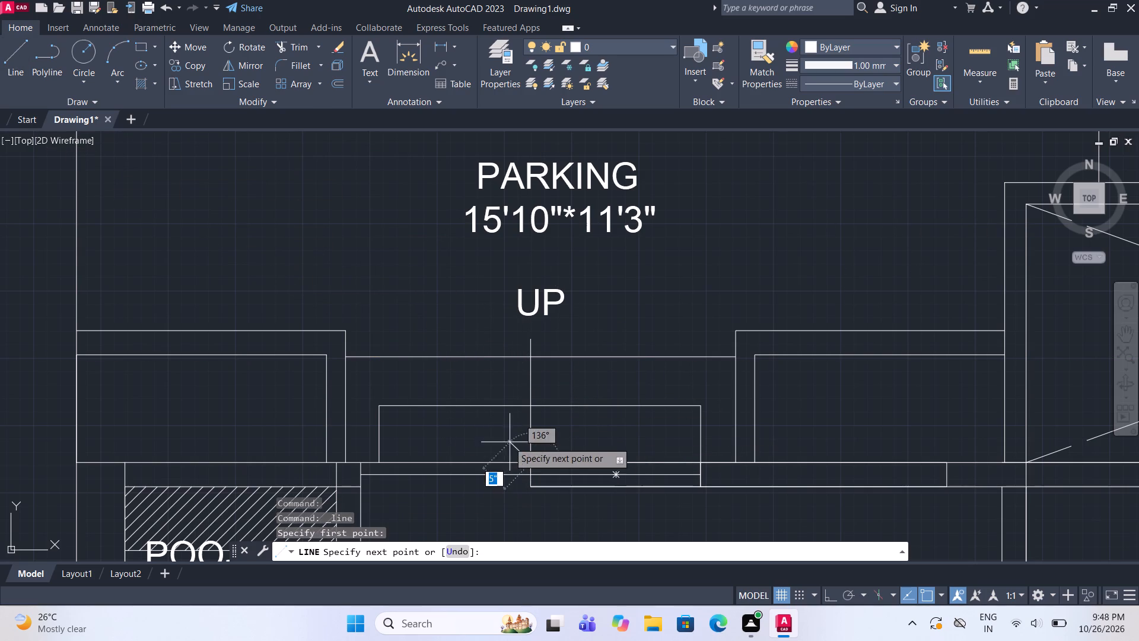
left_click(503, 431)
key("Escape")
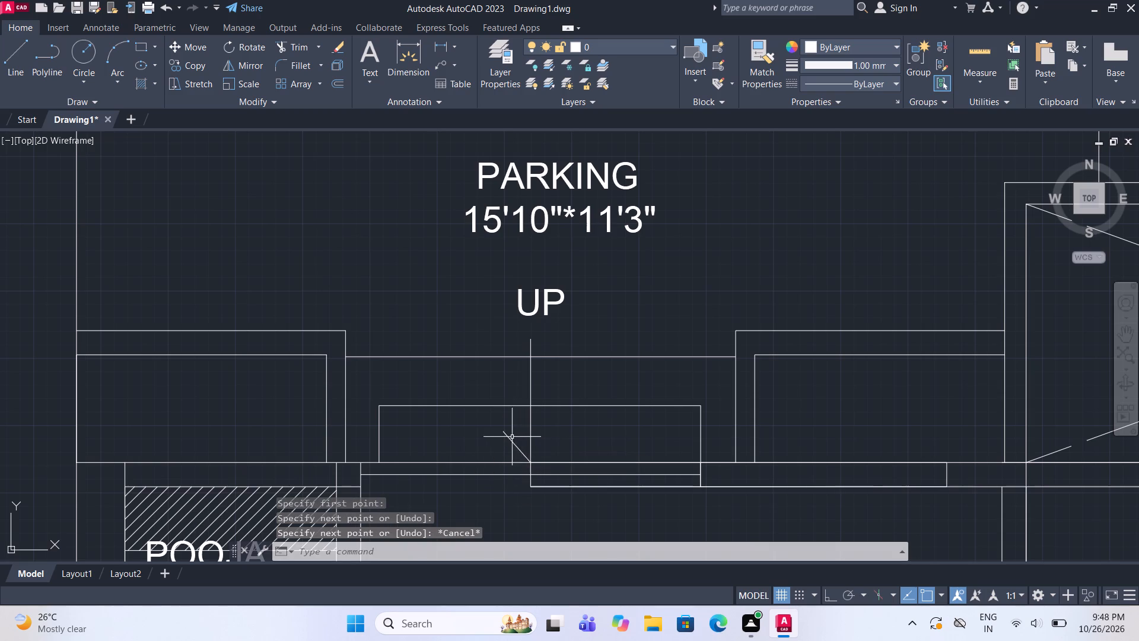
With ortho on, mirror the diagonal stroke about the vertical line and keep the original to complete the arrowhead.
double_click(509, 437)
key("F8")
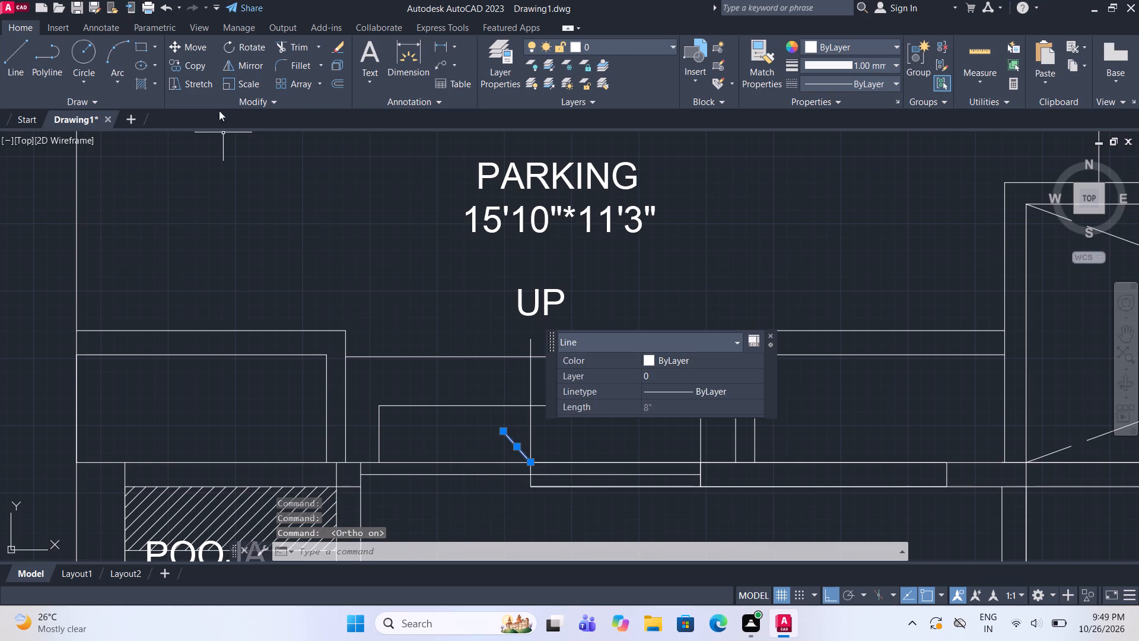
left_click(263, 62)
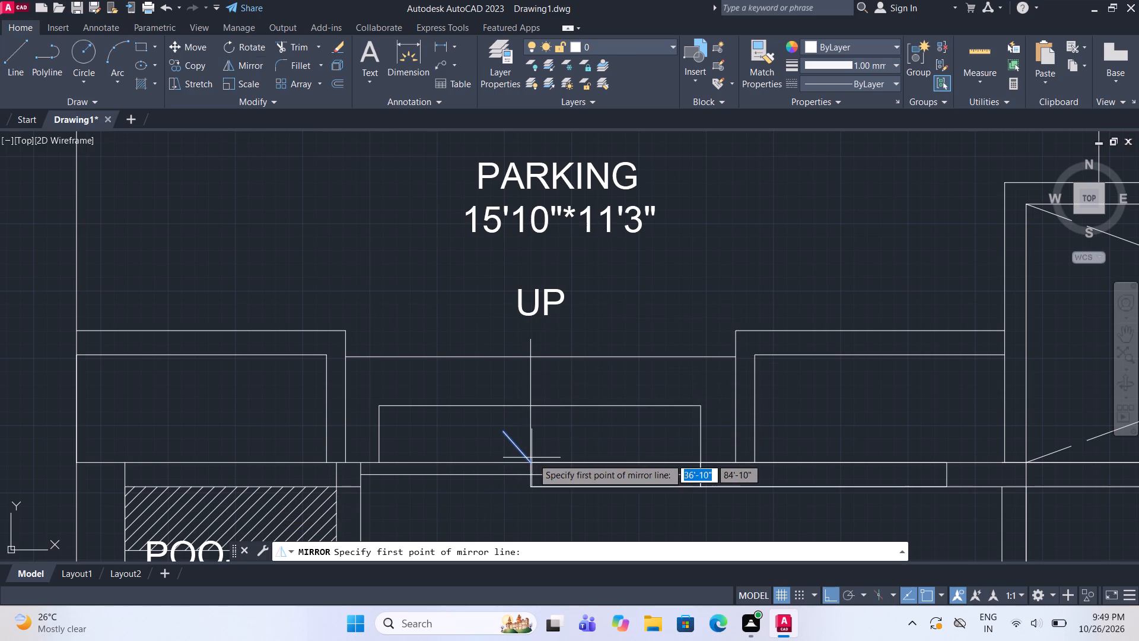
left_click(534, 459)
left_click(562, 378)
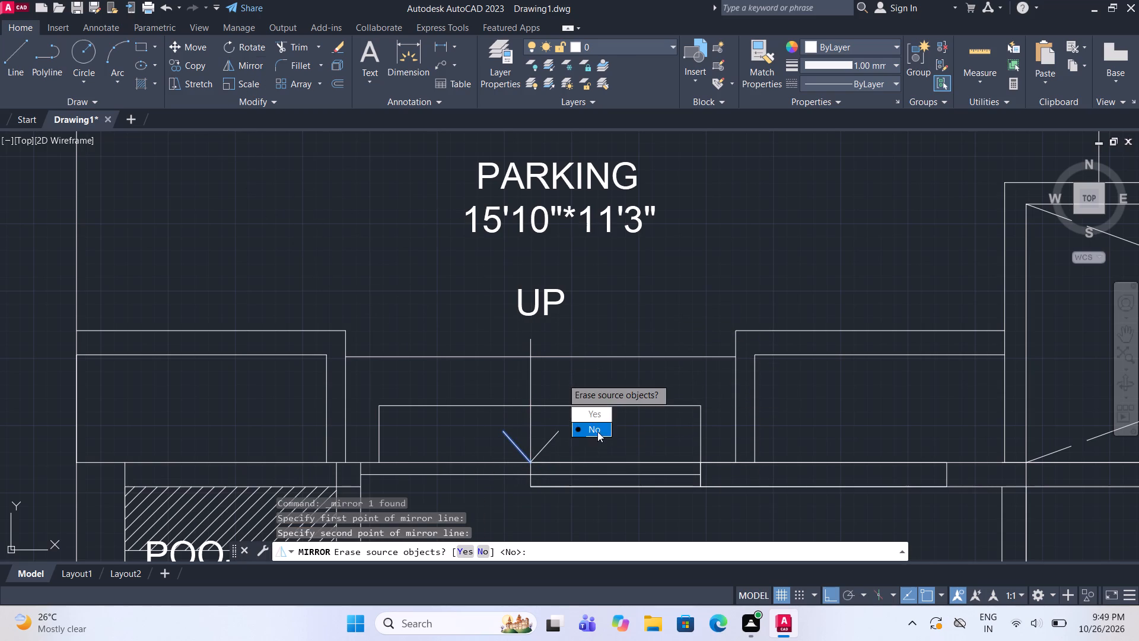
left_click_drag(597, 431, 562, 378)
Change the PARKING label outside the wall behind the car to MAIN GATE, without any dimensions.
scroll(555, 369, "down", 3)
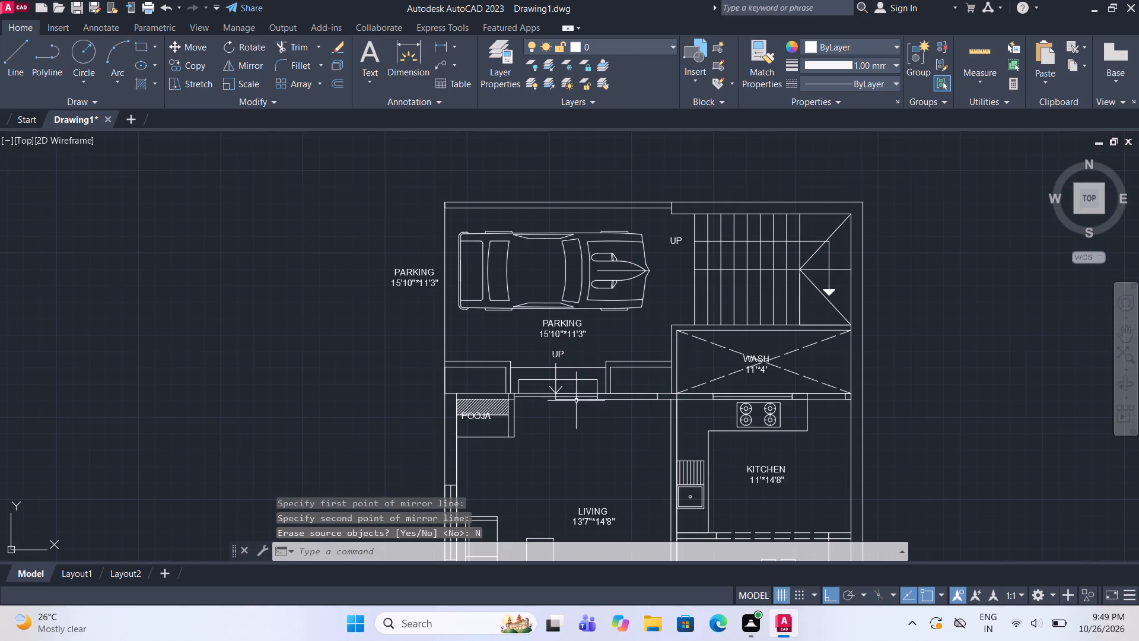
scroll(590, 399, "down", 1)
middle_click_drag(621, 482, 611, 441)
scroll(462, 268, "up", 2)
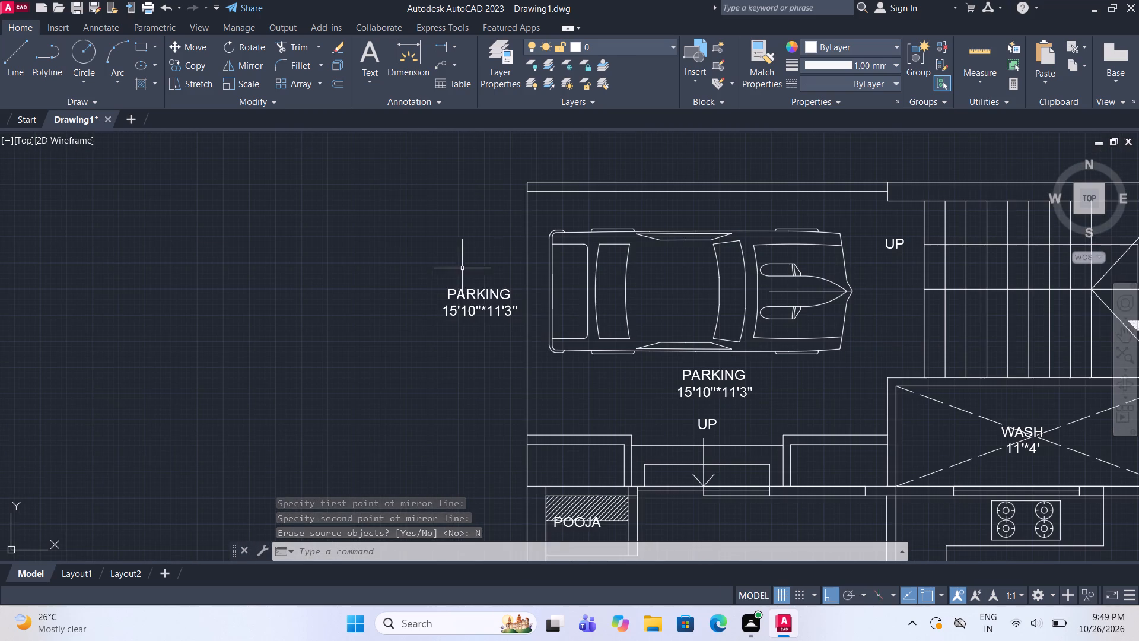
left_click(461, 285)
left_click(455, 305)
right_click(475, 294)
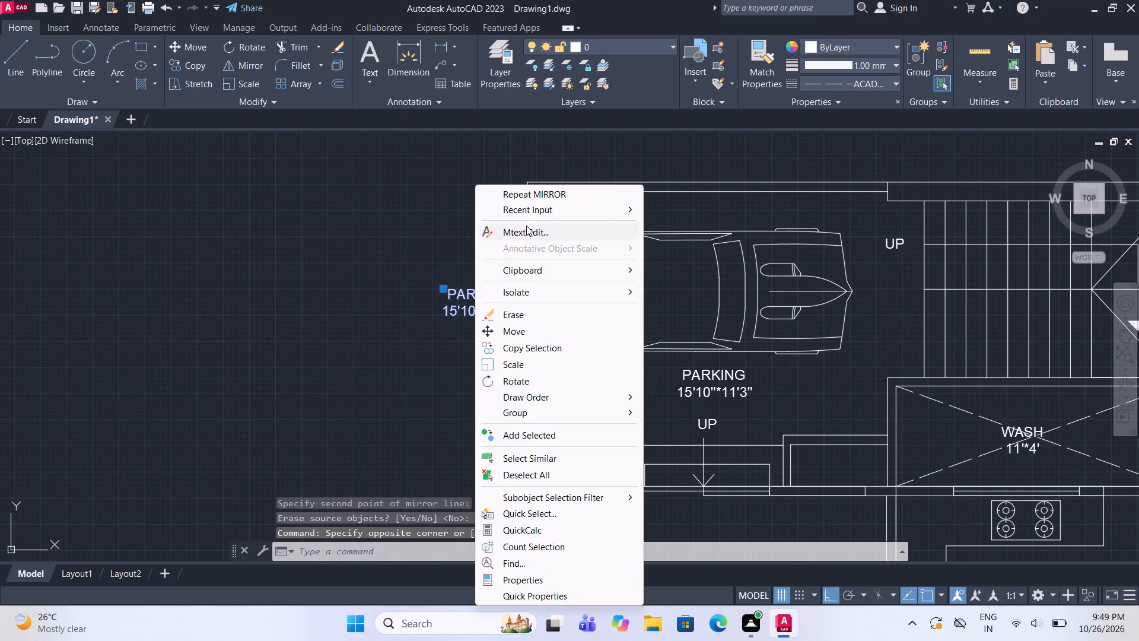
left_click(526, 226)
left_click(523, 315)
key("BackSpace")
key("BackSpace")
key("BackSpace")
key("BackSpace")
key("BackSpace")
key("BackSpace")
key("BackSpace")
key("BackSpace")
key("BackSpace")
key("BackSpace")
key("BackSpace")
key("BackSpace")
key("BackSpace")
key("BackSpace")
key("BackSpace")
key("BackSpace")
key("BackSpace")
key("BackSpace")
key("BackSpace")
key("BackSpace")
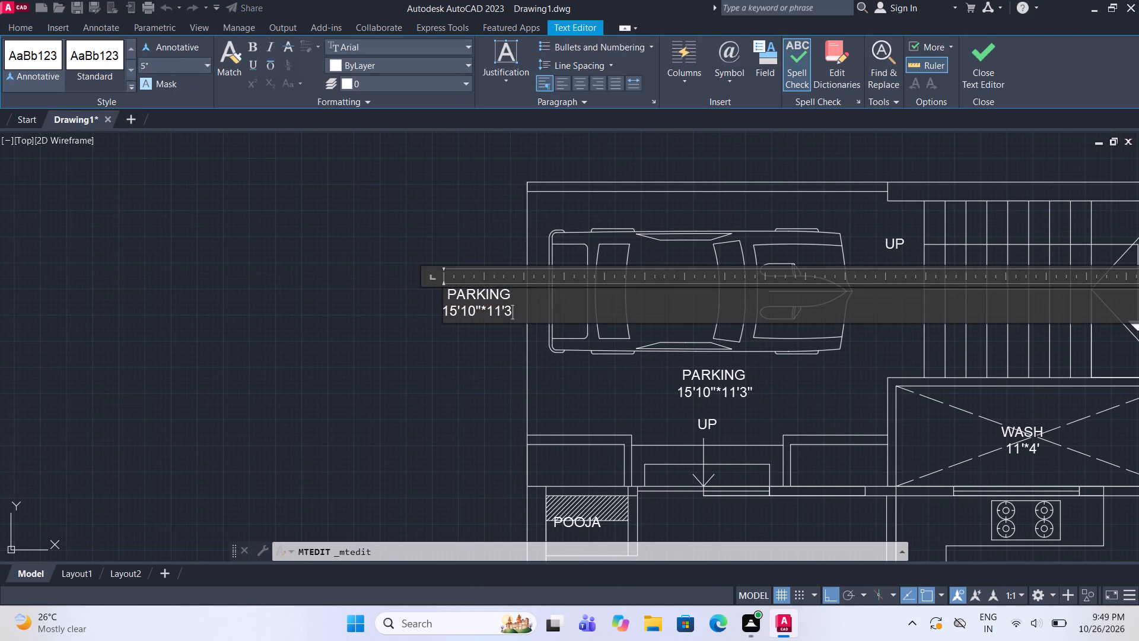
type("MAIN GATE")
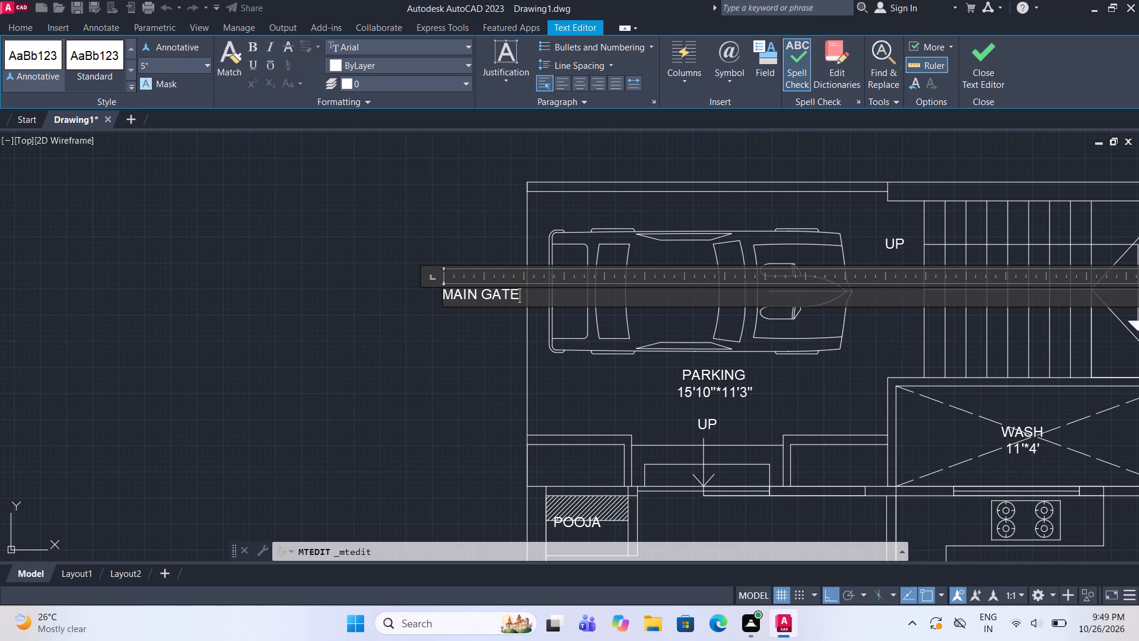
left_click(986, 58)
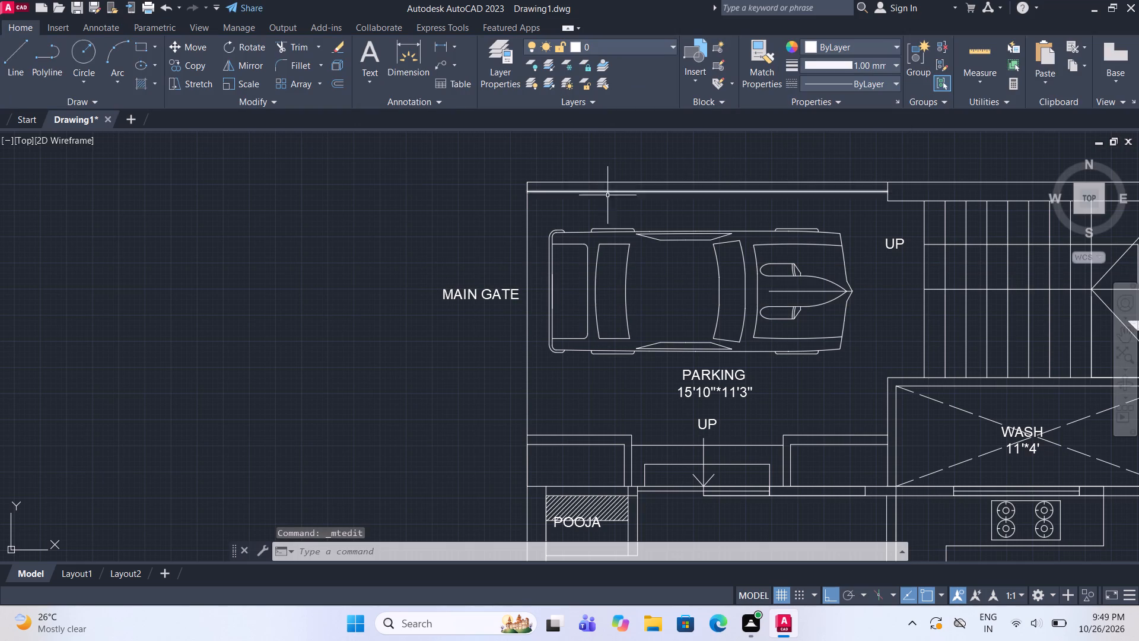
Rotate the MAIN GATE label to 270° so it reads vertically, using a base point on the adjacent outer wall.
left_click(482, 300)
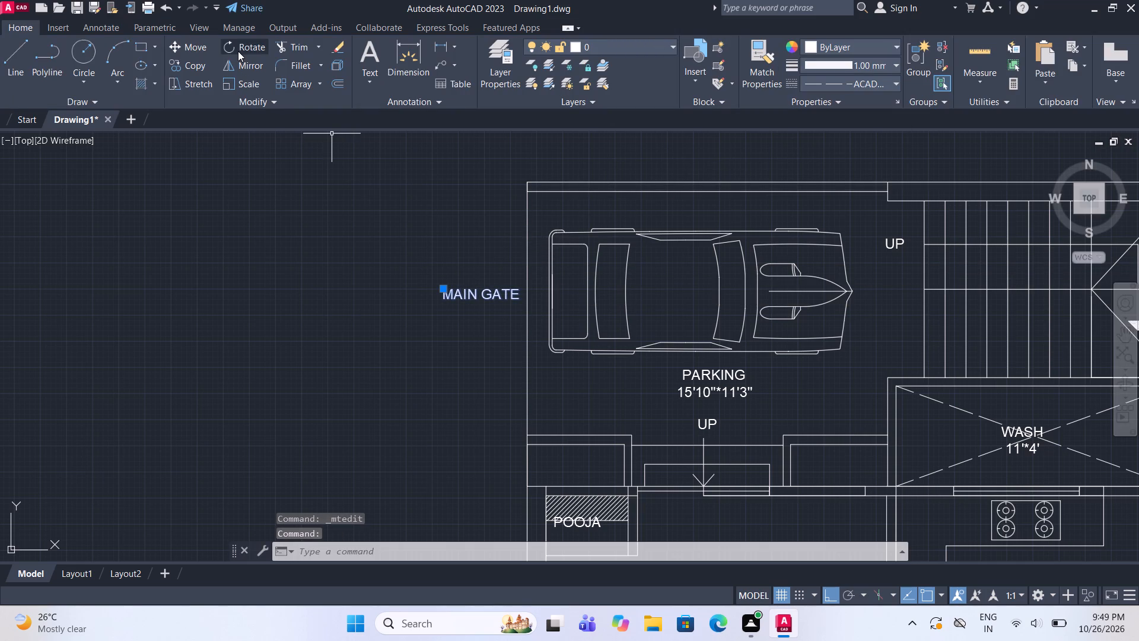
left_click(238, 51)
left_click(525, 313)
left_click(506, 366)
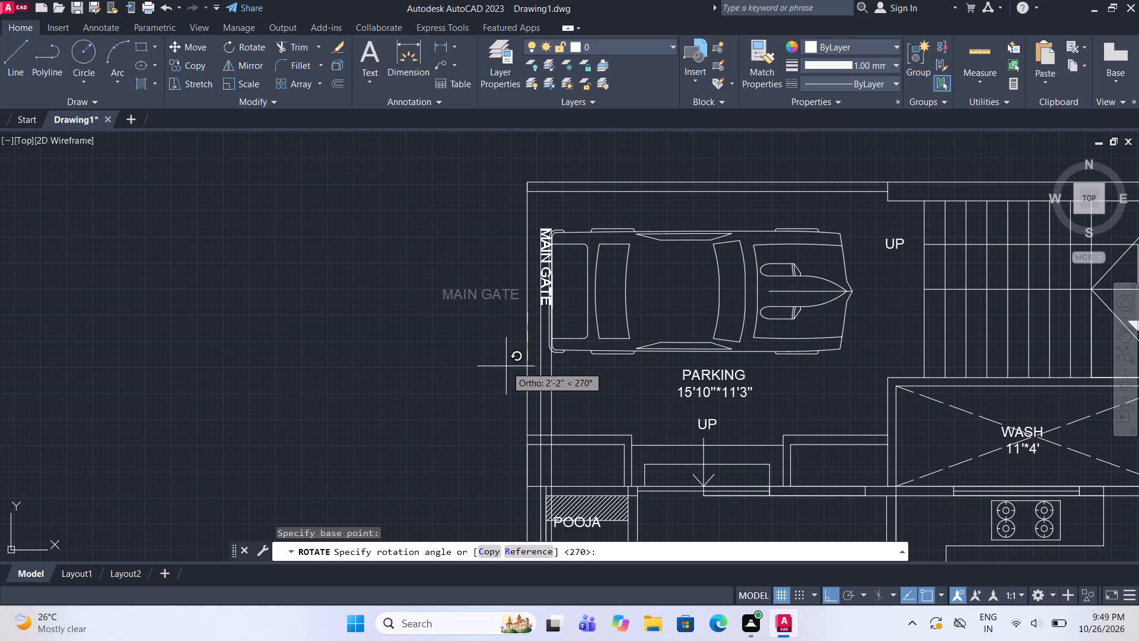
With ortho off, move the vertical MAIN GATE label just outside the parking wall, centred behind the car.
left_click(545, 256)
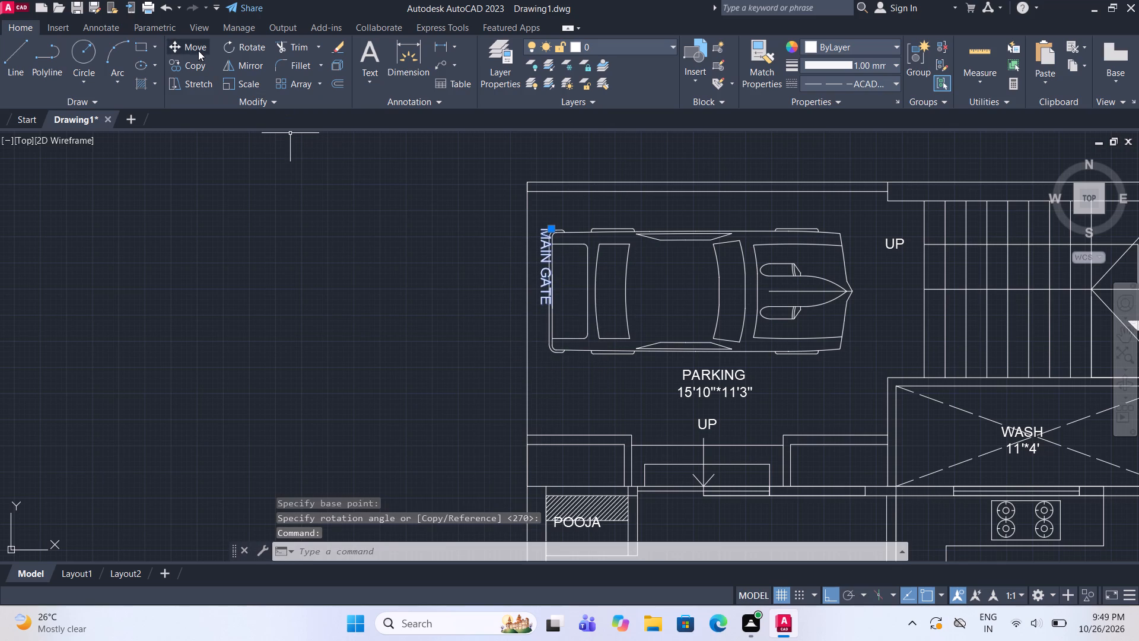
left_click(194, 48)
left_click(540, 269)
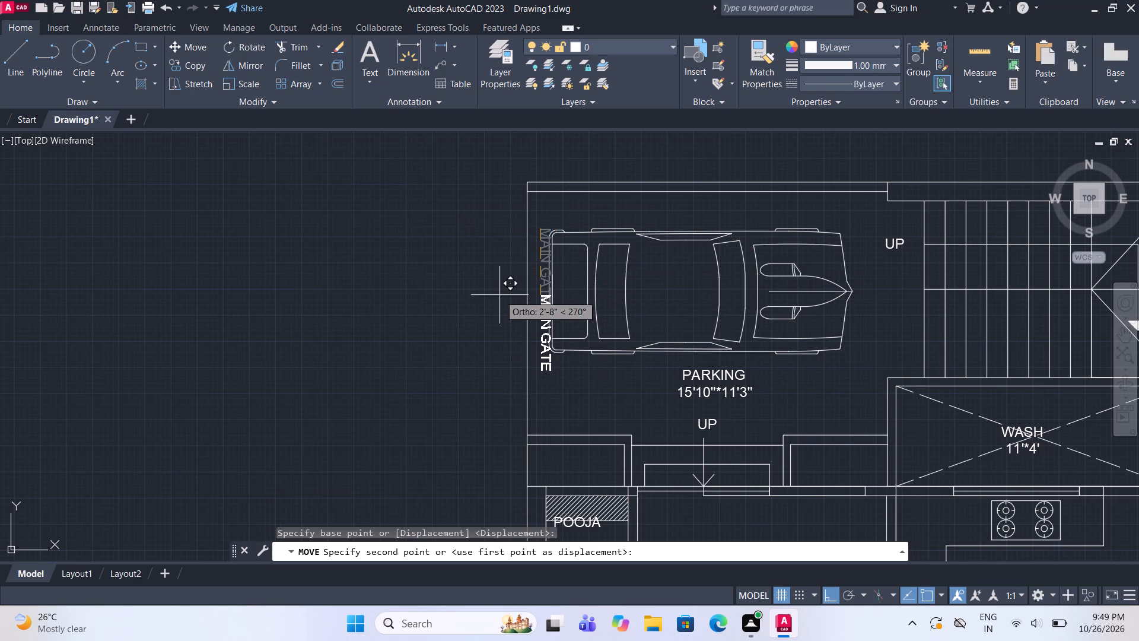
key("F8")
scroll(489, 289, "up", 1)
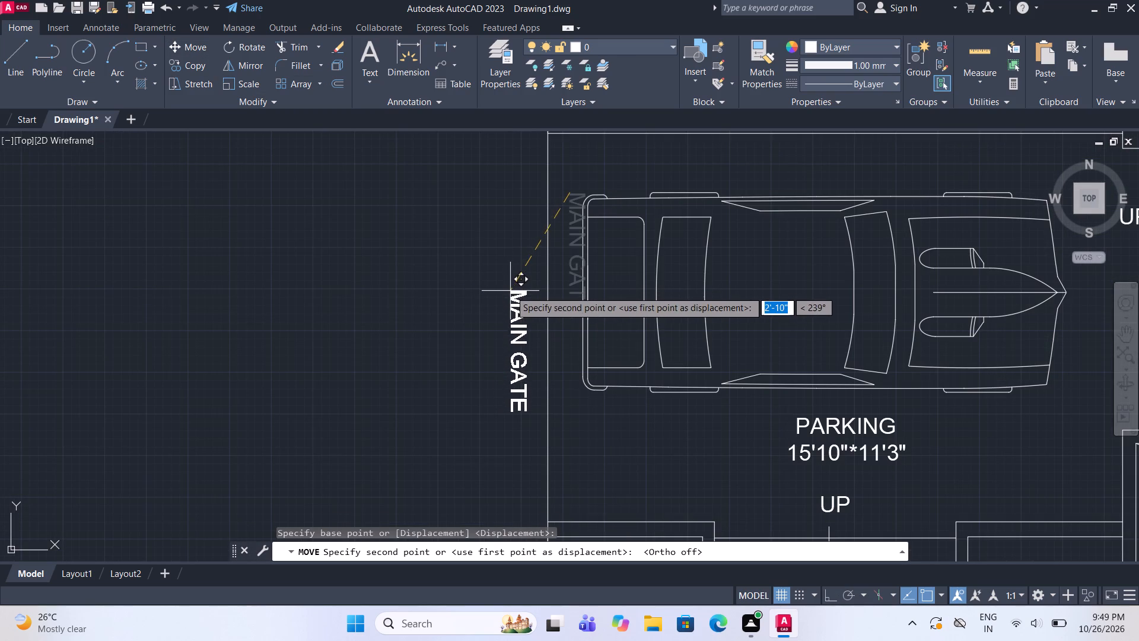
left_click(510, 291)
Delete the stray PARKING label outside the ground floor plan, to the left of the living room and bedroom.
scroll(508, 268, "down", 3)
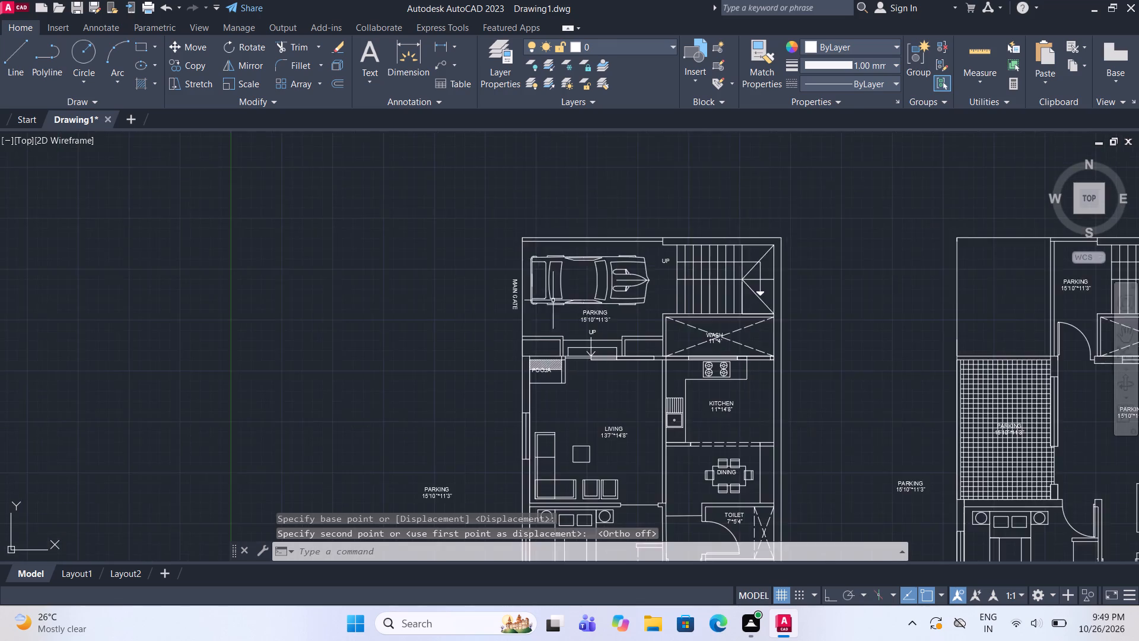
scroll(560, 302, "down", 1)
scroll(608, 326, "up", 2)
middle_click_drag(608, 326, 521, 288)
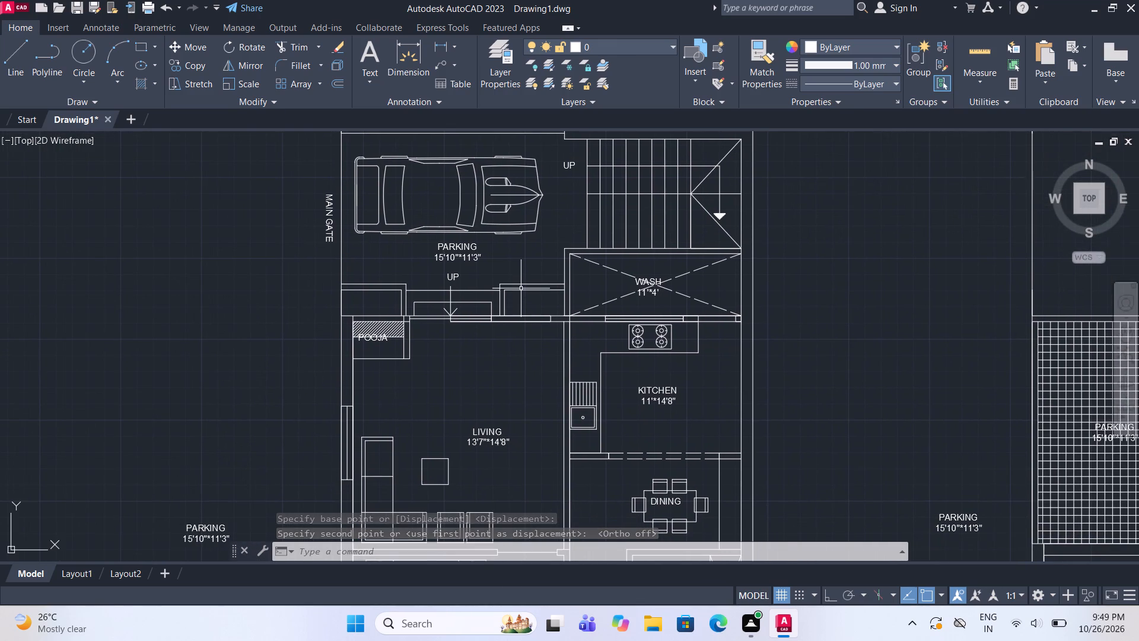
scroll(514, 255, "down", 2)
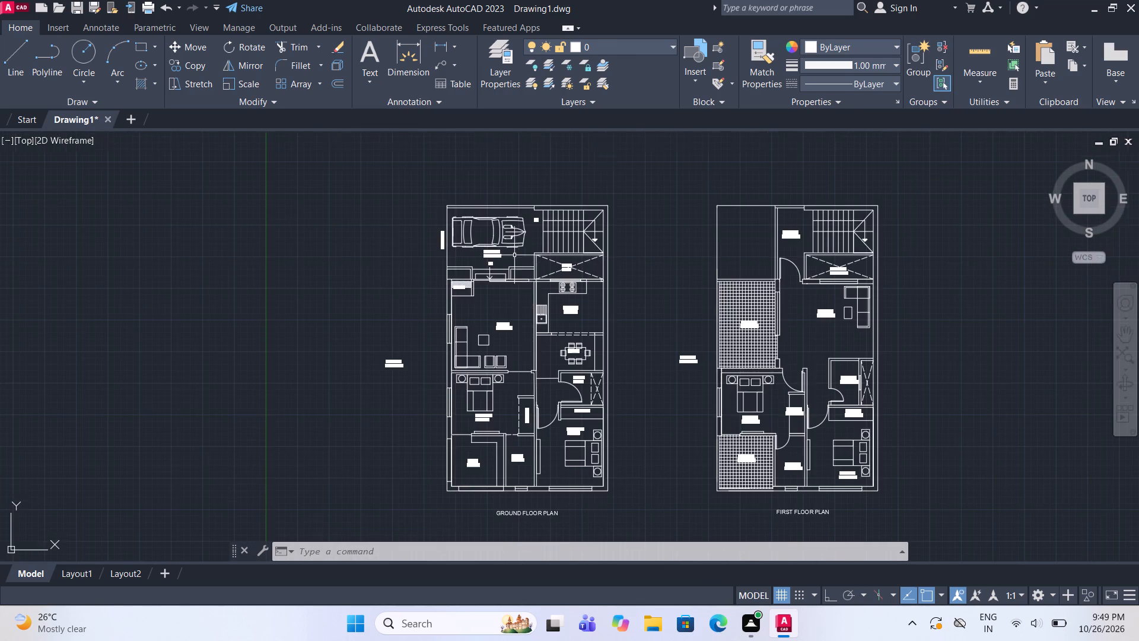
scroll(527, 342, "up", 1)
middle_click_drag(524, 323, 524, 241)
middle_click_drag(539, 432, 520, 435)
left_click(292, 296)
key("Delete")
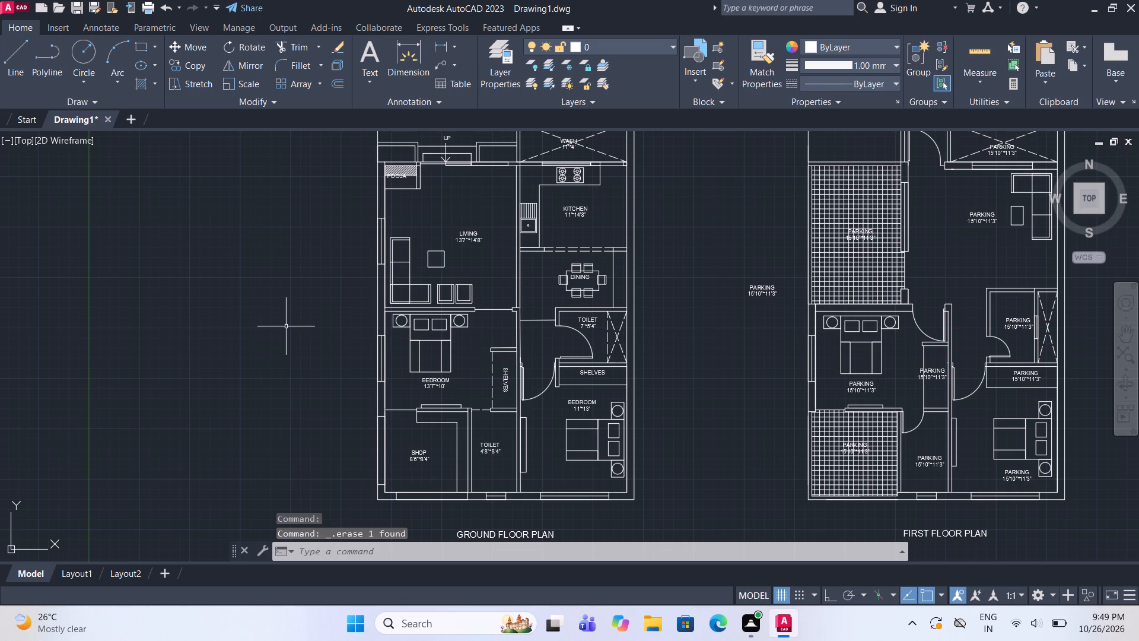
In the first floor plan, change the PARKING label beside the staircase to 5' WIDE BALCONY, without the old dimensions.
scroll(288, 331, "down", 2)
scroll(568, 238, "up", 3)
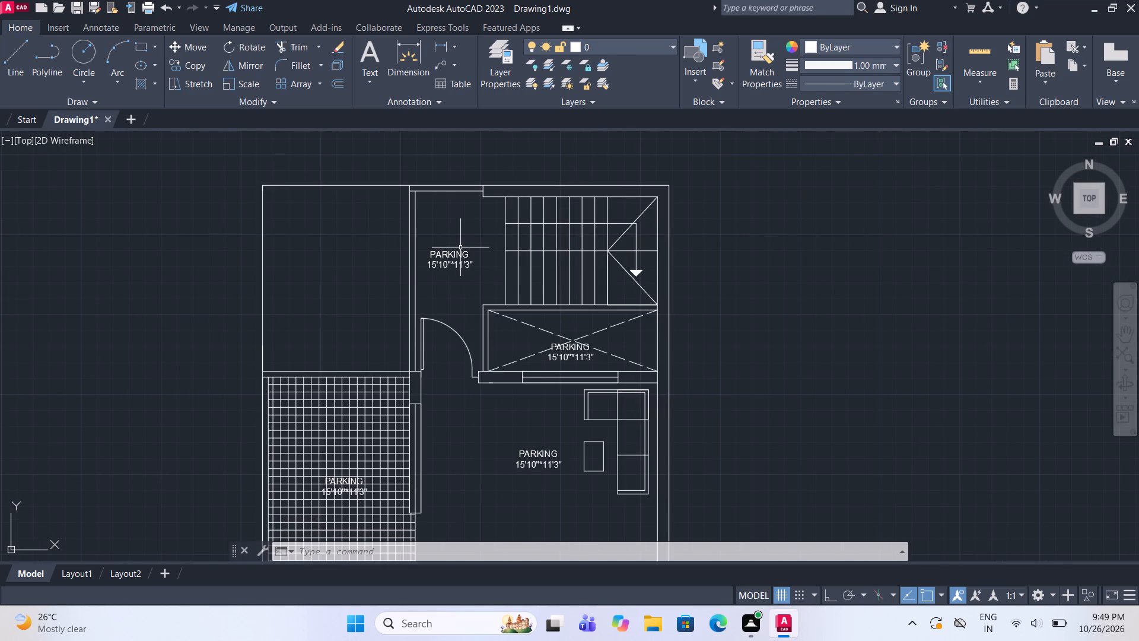
middle_click_drag(470, 252, 537, 328)
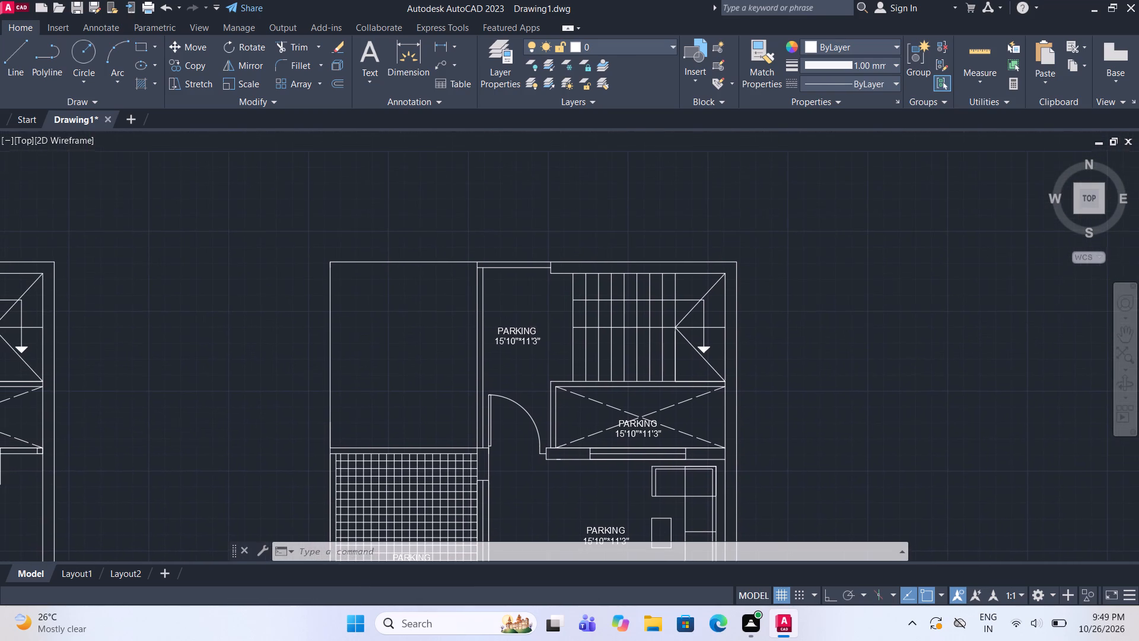
scroll(521, 335, "up", 2)
left_click(511, 336)
left_click(486, 319)
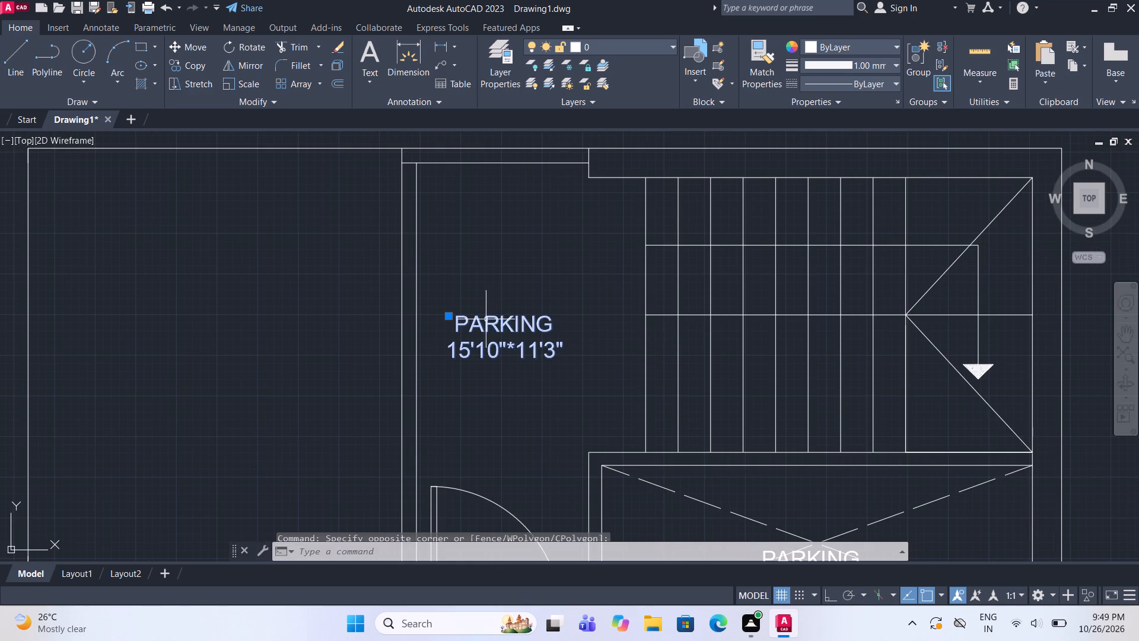
right_click(499, 326)
left_click(553, 230)
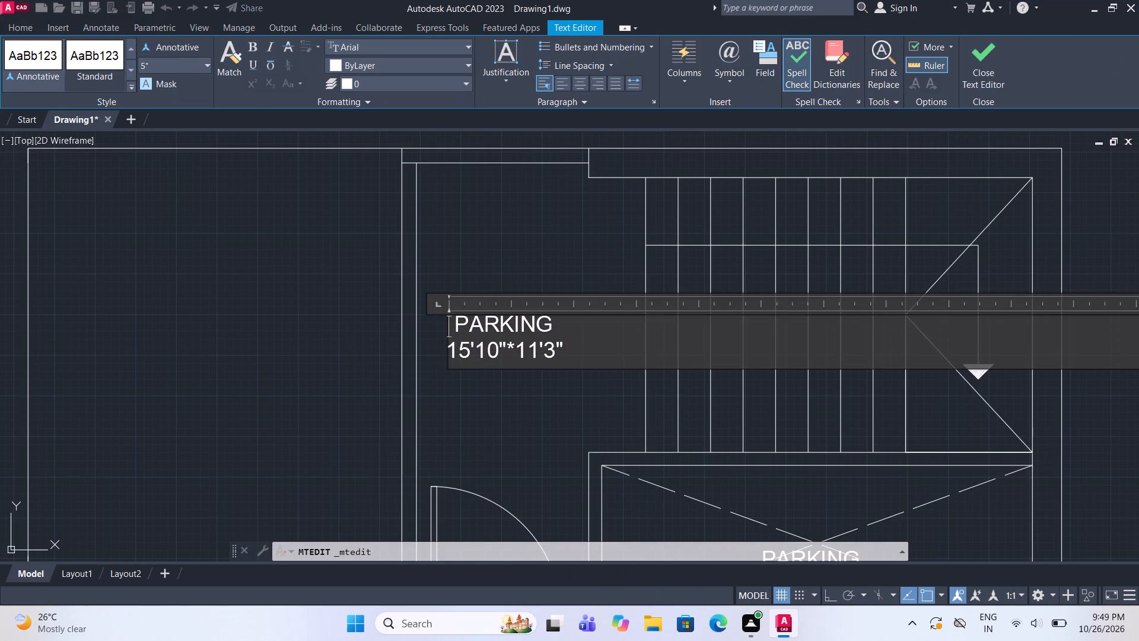
left_click(582, 357)
key("BackSpace")
key("BackSpace")
key("BackSpace")
key("BackSpace")
key("BackSpace")
key("BackSpace")
key("BackSpace")
key("BackSpace")
key("BackSpace")
key("BackSpace")
key("BackSpace")
key("BackSpace")
key("BackSpace")
key("BackSpace")
key("BackSpace")
key("BackSpace")
key("BackSpace")
key("BackSpace")
key("BackSpace")
key("BackSpace")
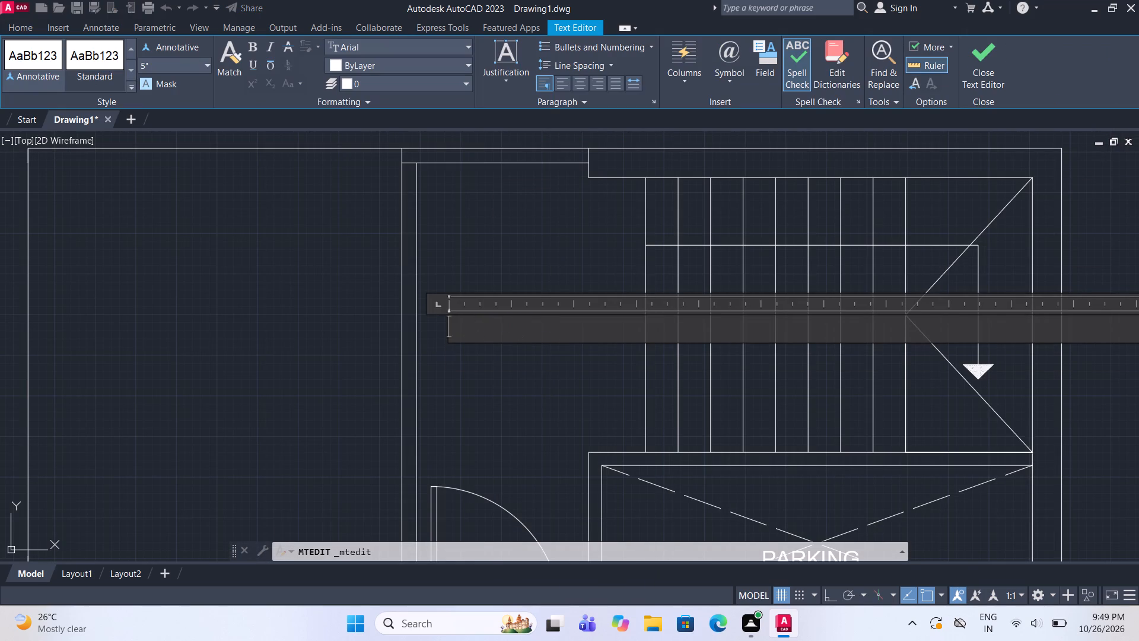
key("5")
type("' WI")
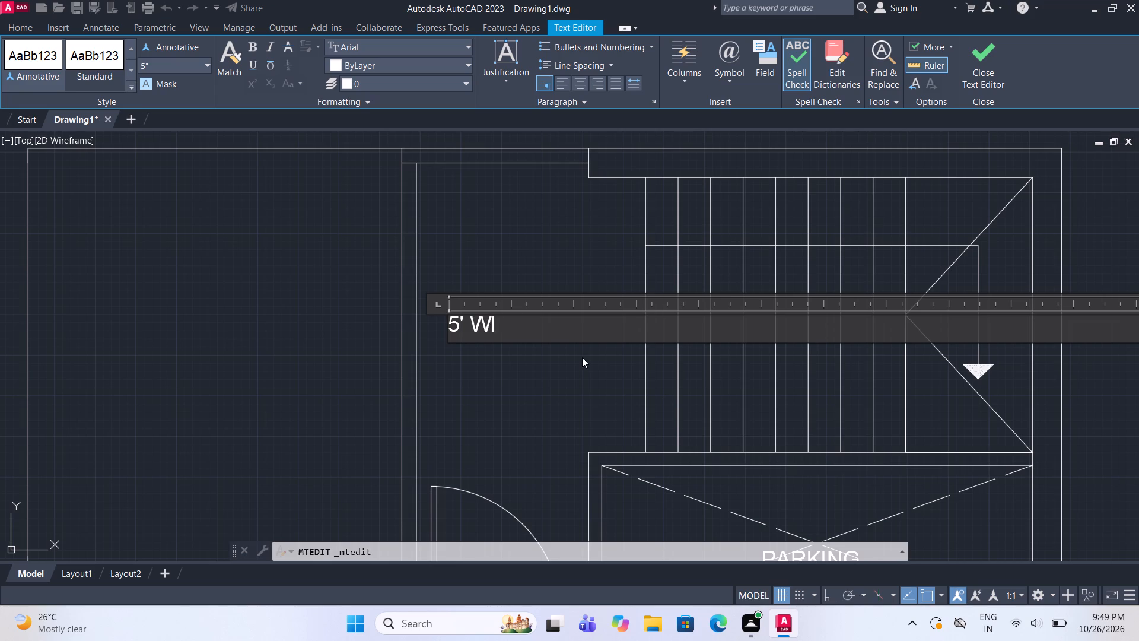
type("DE")
key("space")
type("BALCONY")
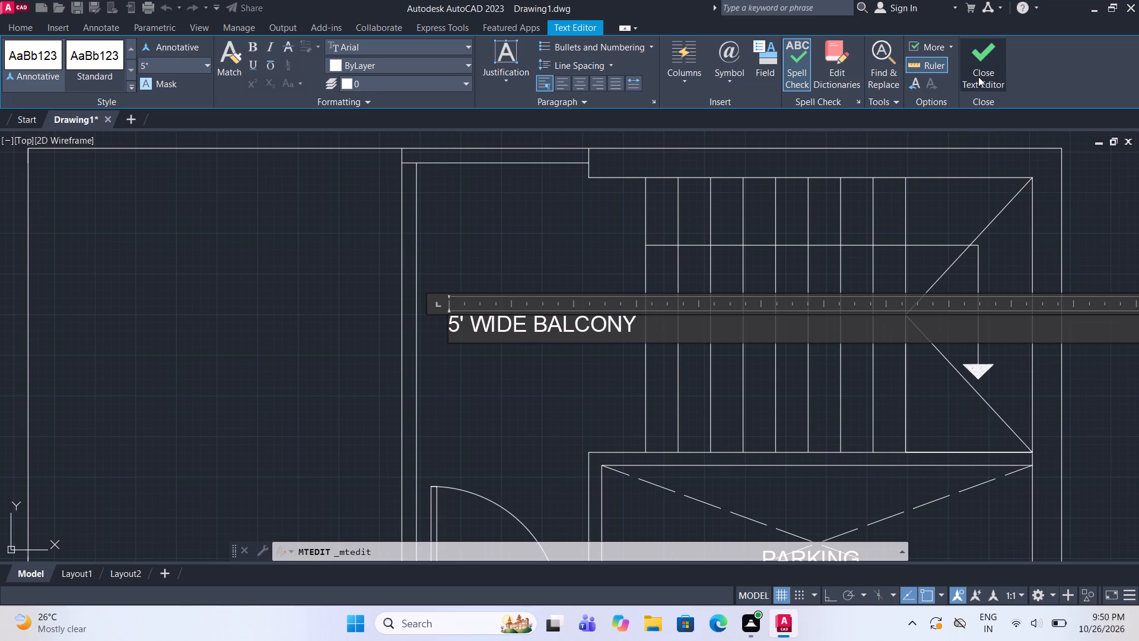
left_click(978, 77)
Change the first-floor PARKING label in the dashed-cross area below the staircase to WASH, without any dimensions.
scroll(748, 215, "down", 4)
scroll(769, 306, "up", 2)
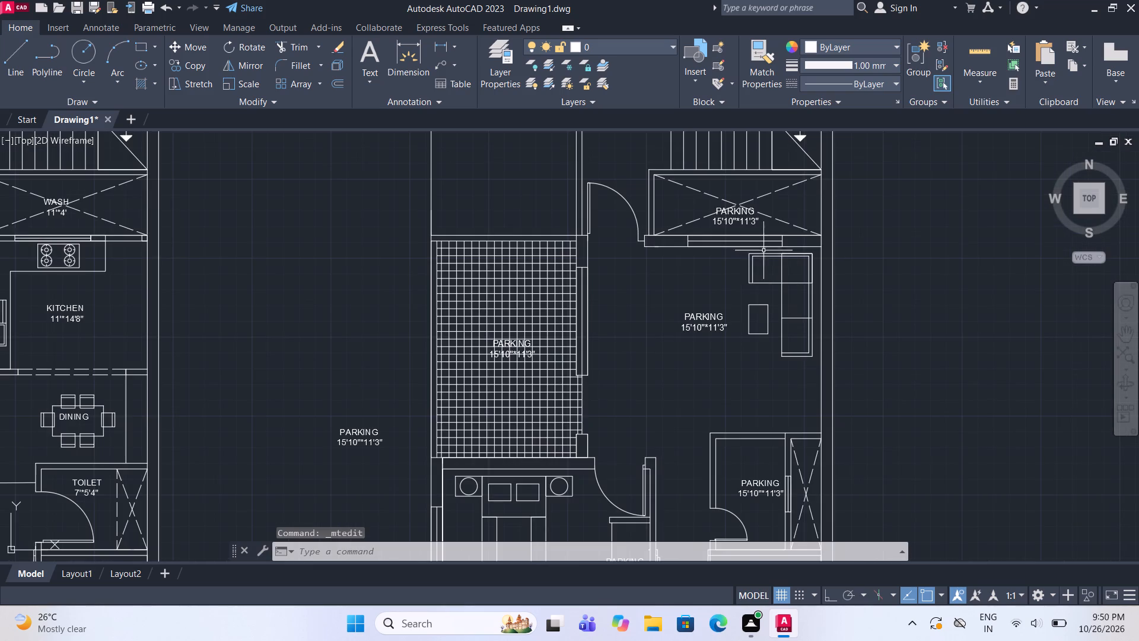
scroll(726, 204, "up", 3)
left_click(742, 235)
right_click(742, 235)
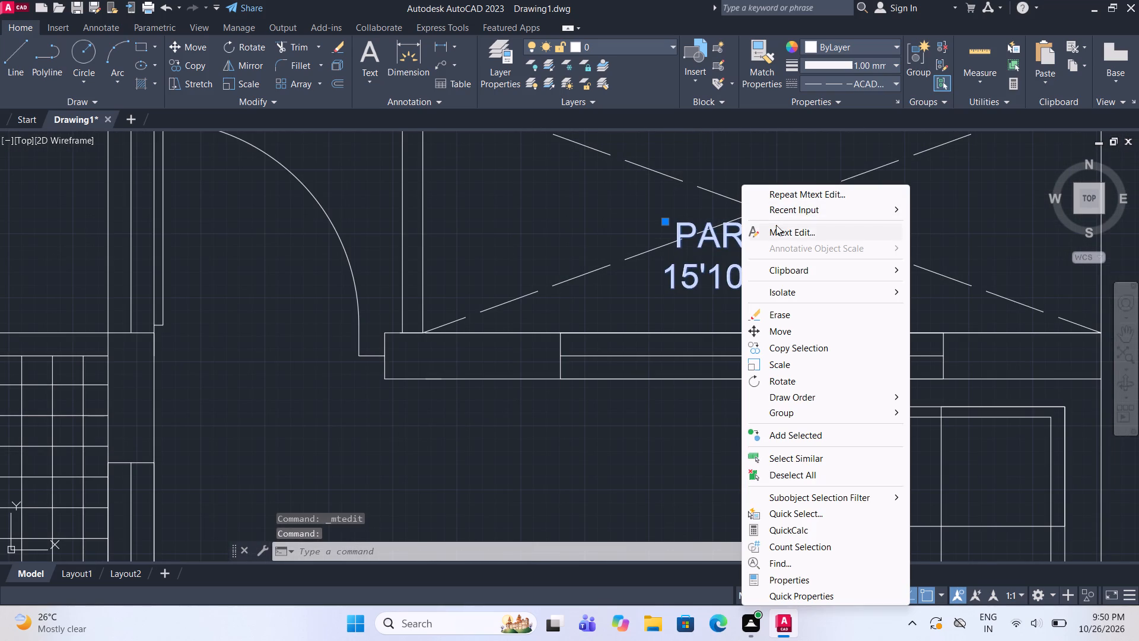
left_click(780, 229)
left_click(860, 272)
key("BackSpace")
key("BackSpace")
key("BackSpace")
key("BackSpace")
key("BackSpace")
key("BackSpace")
key("BackSpace")
key("BackSpace")
key("BackSpace")
key("BackSpace")
key("BackSpace")
key("BackSpace")
key("BackSpace")
key("BackSpace")
key("BackSpace")
key("BackSpace")
key("BackSpace")
key("BackSpace")
key("BackSpace")
key("BackSpace")
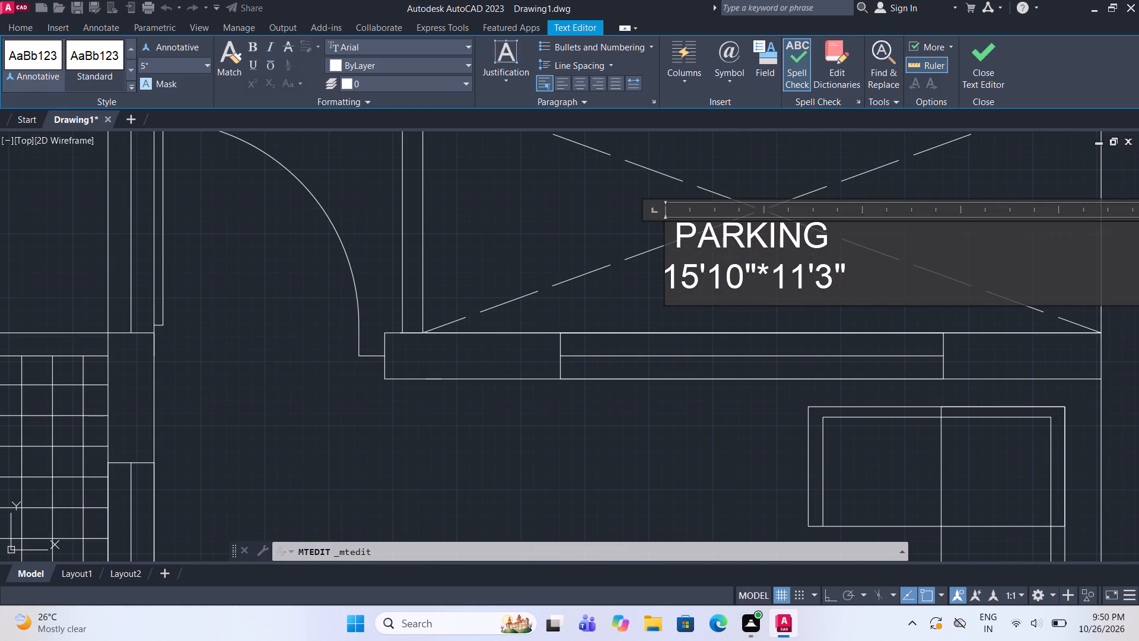
type("WASH")
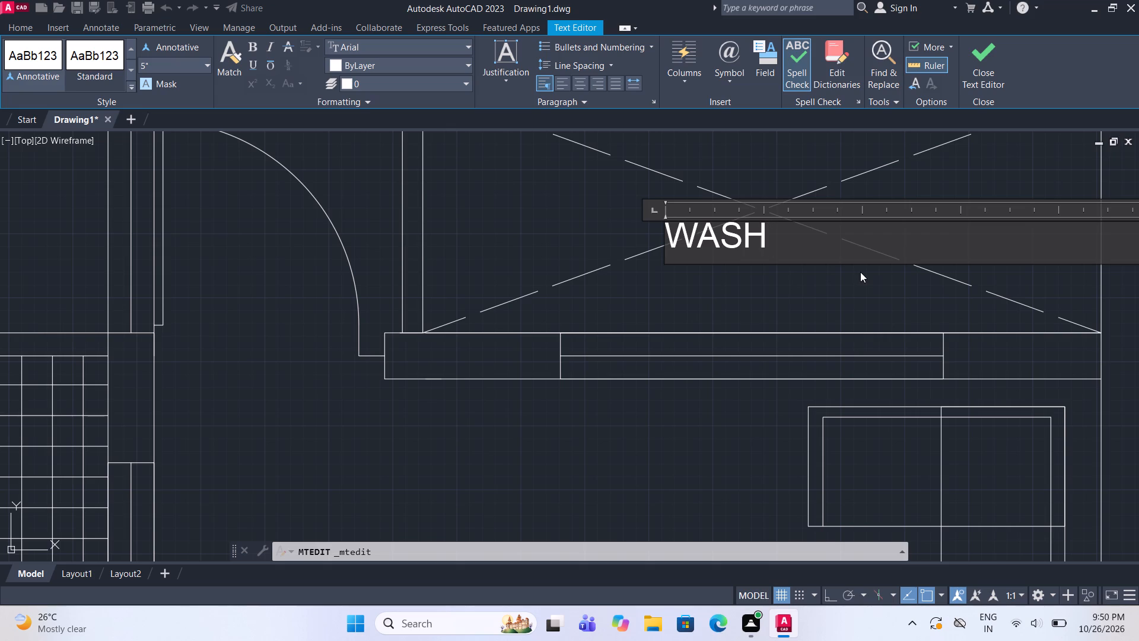
left_click(985, 81)
Change the first-floor PARKING label beside the sofa to LIVING with 15'9"*12'8" on a second line, indenting the name by one space.
scroll(777, 233, "down", 3)
middle_click_drag(784, 300, 606, 193)
scroll(564, 223, "up", 3)
left_click(552, 252)
right_click(552, 252)
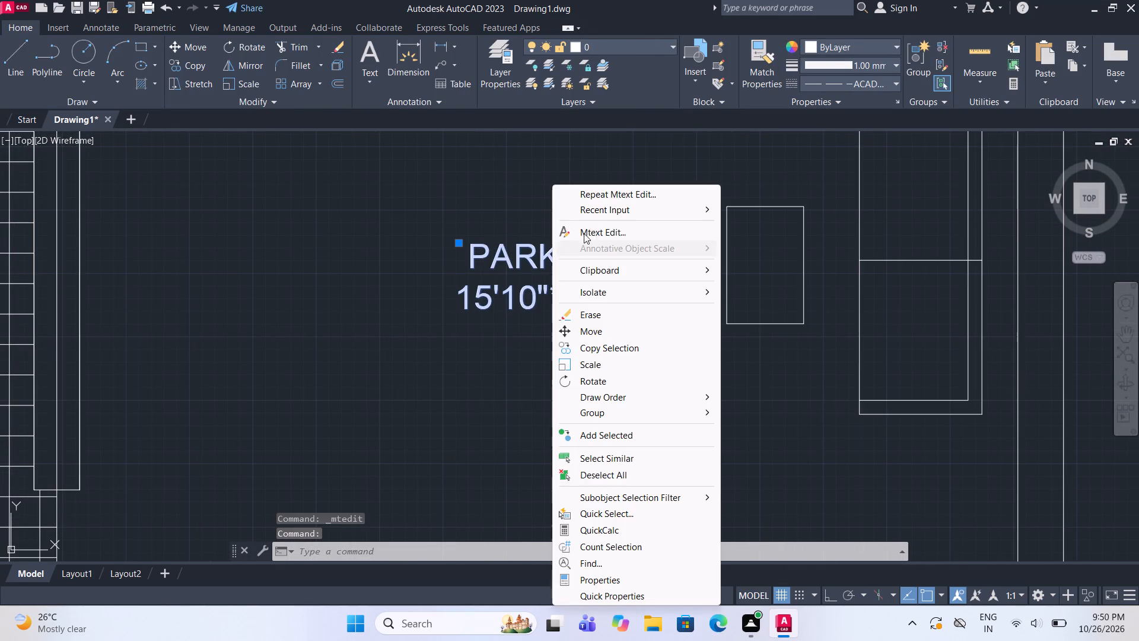
left_click(593, 230)
left_click(632, 304)
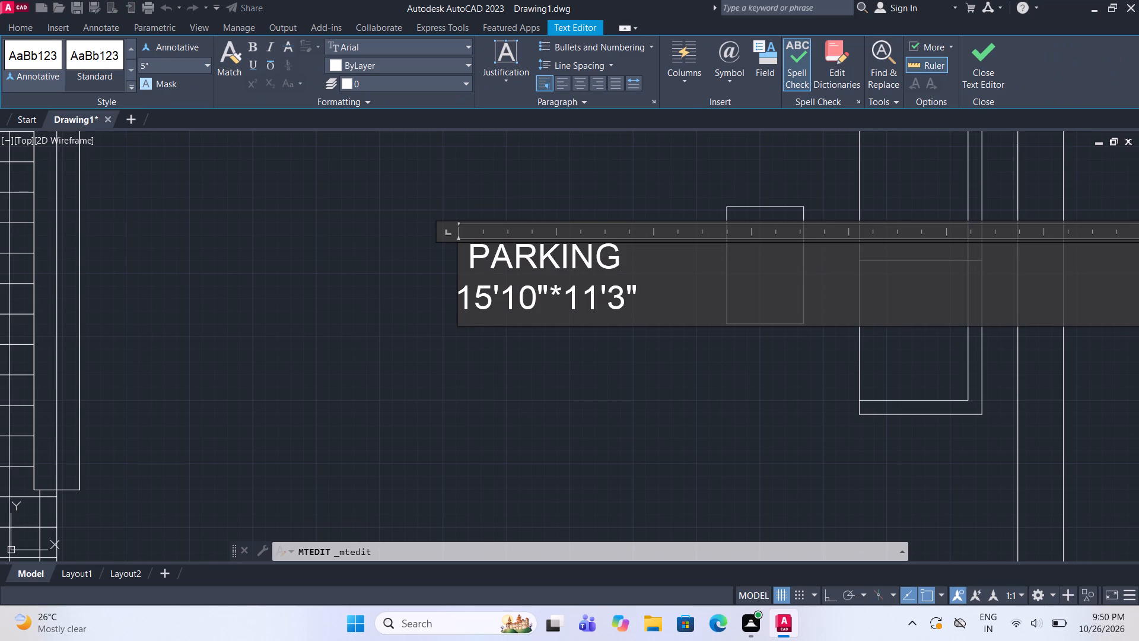
key("BackSpace")
key("BackSpace")
key("BackSpace")
key("BackSpace")
key("BackSpace")
key("BackSpace")
key("BackSpace")
key("BackSpace")
key("BackSpace")
key("BackSpace")
key("BackSpace")
key("BackSpace")
key("BackSpace")
key("BackSpace")
key("BackSpace")
key("BackSpace")
key("BackSpace")
key("BackSpace")
key("BackSpace")
key("BackSpace")
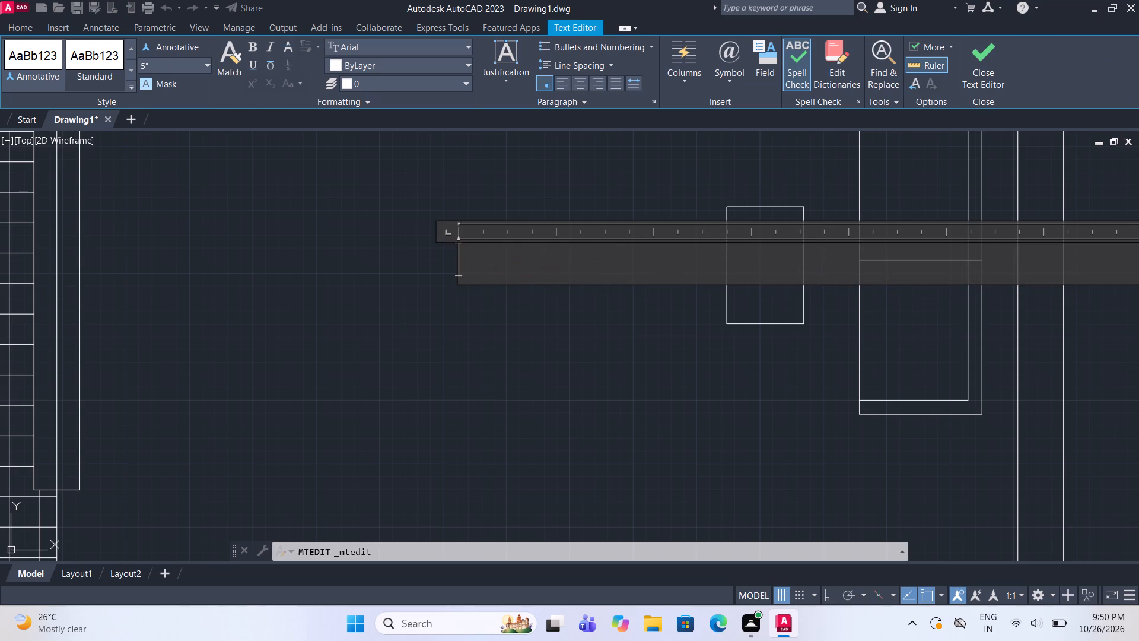
type("LIVING")
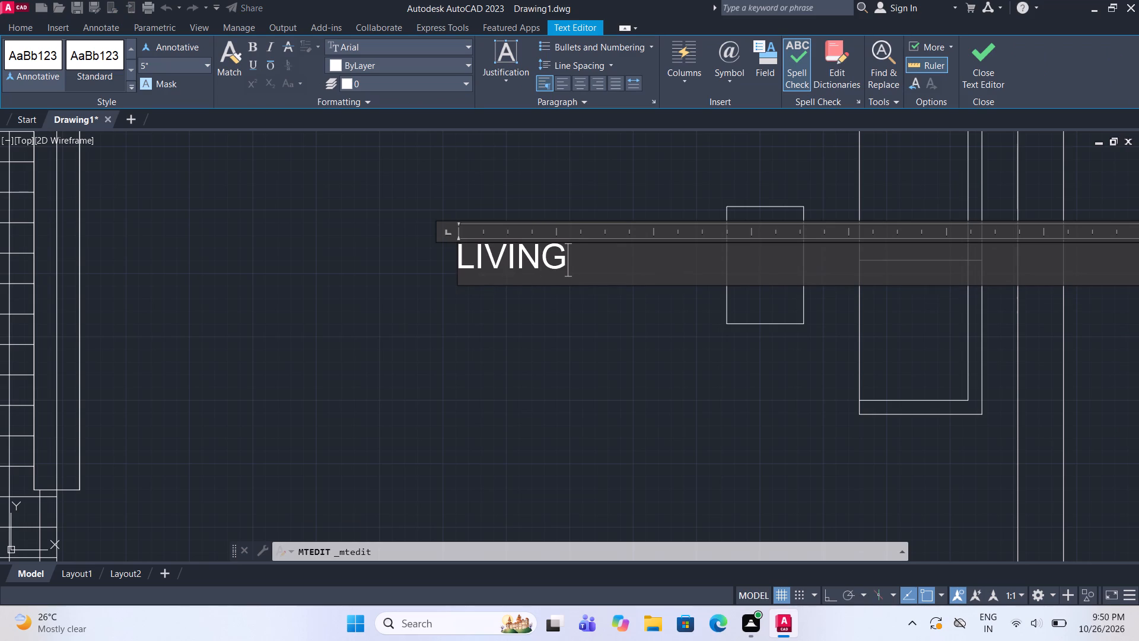
key("Return")
type("15'")
type("9\"")
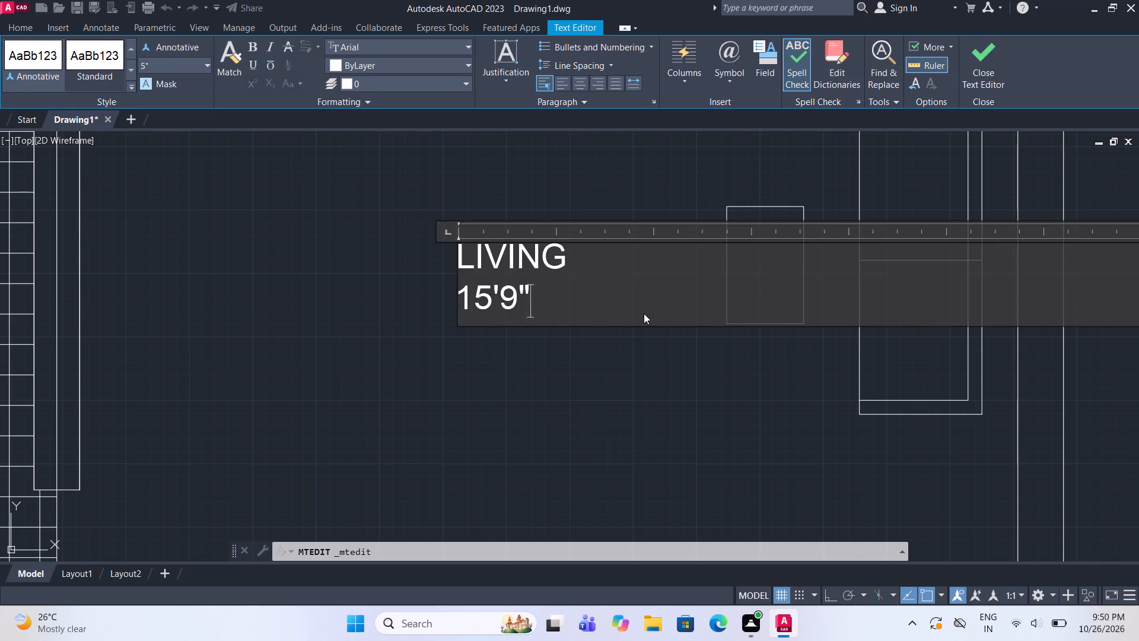
key("shift+asterisk")
type("12")
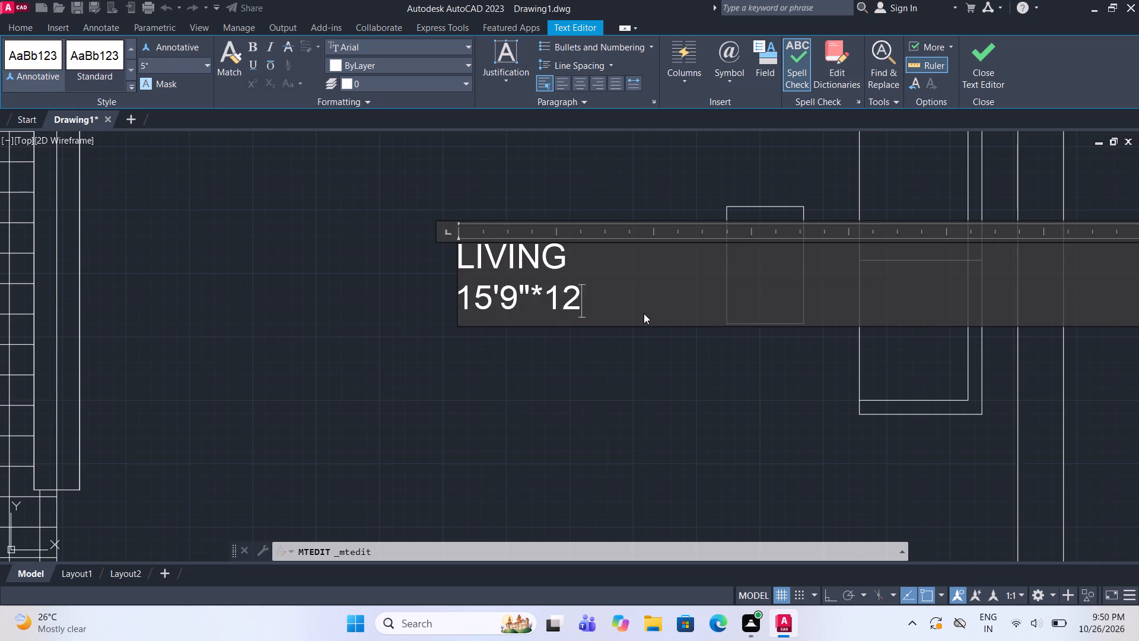
type("'8")
key("shift+quotedbl")
left_click(462, 254)
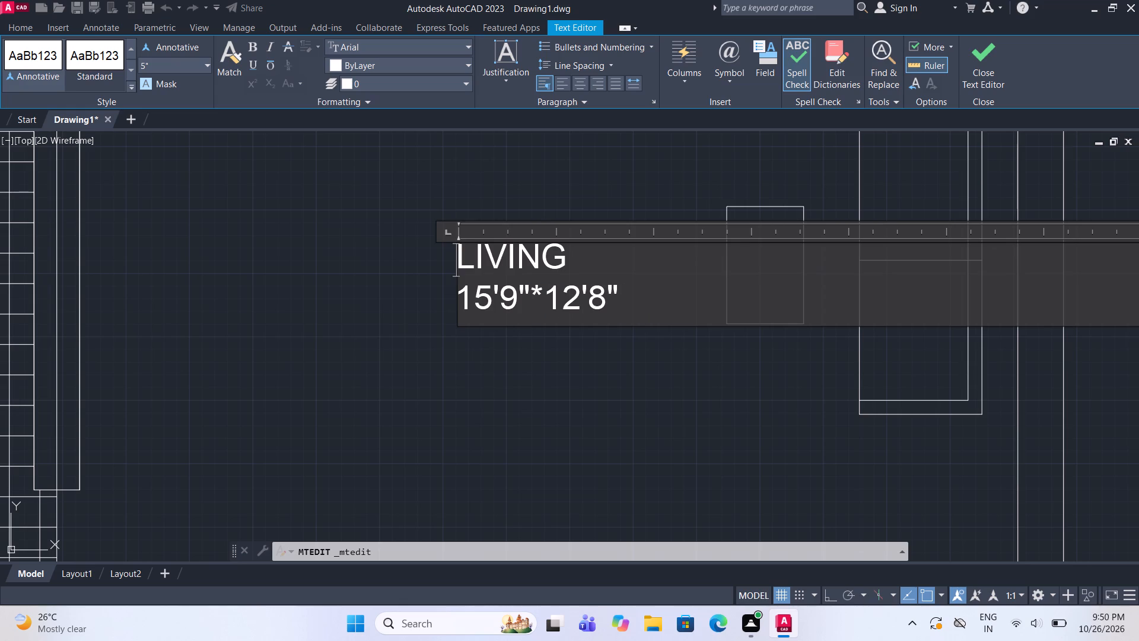
key("space")
left_click(981, 64)
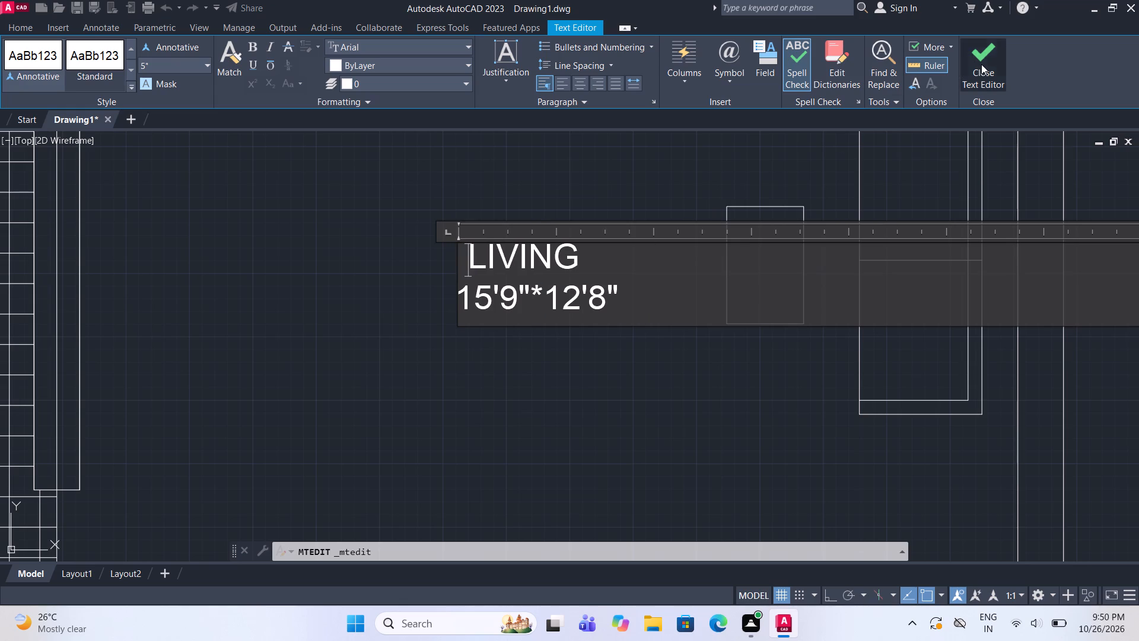
Change the PARKING label in the small room next to the narrow dashed-cross shaft to TOILET with 4'7"*7'4" on a second line.
scroll(648, 240, "down", 4)
scroll(670, 353, "up", 2)
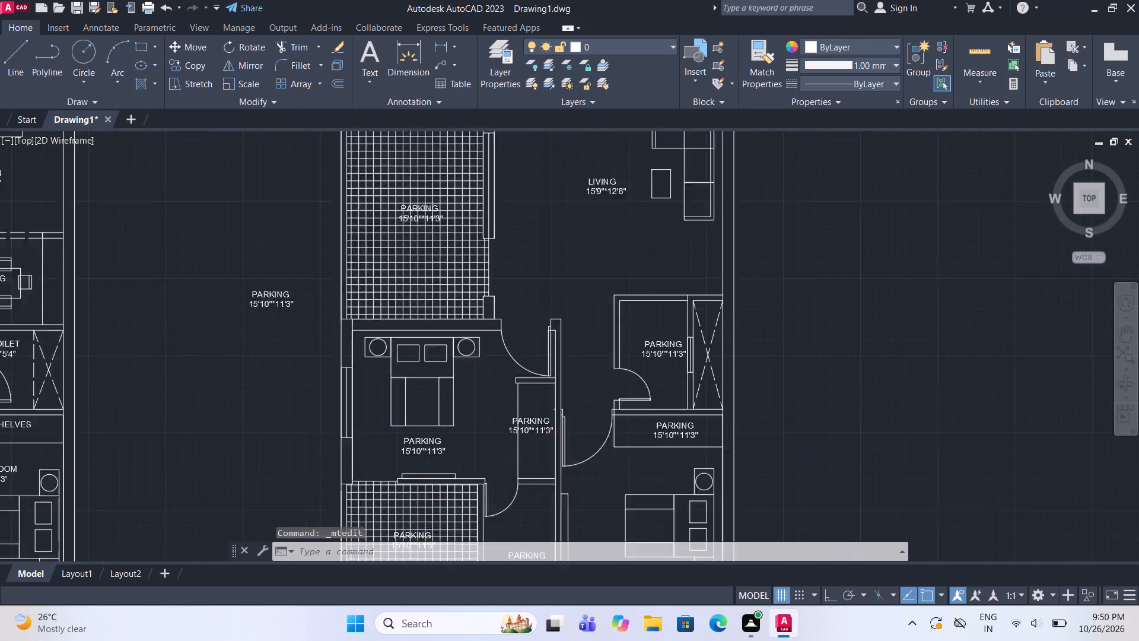
middle_click_drag(667, 351, 603, 301)
scroll(604, 291, "up", 1)
left_click(600, 291)
right_click(600, 291)
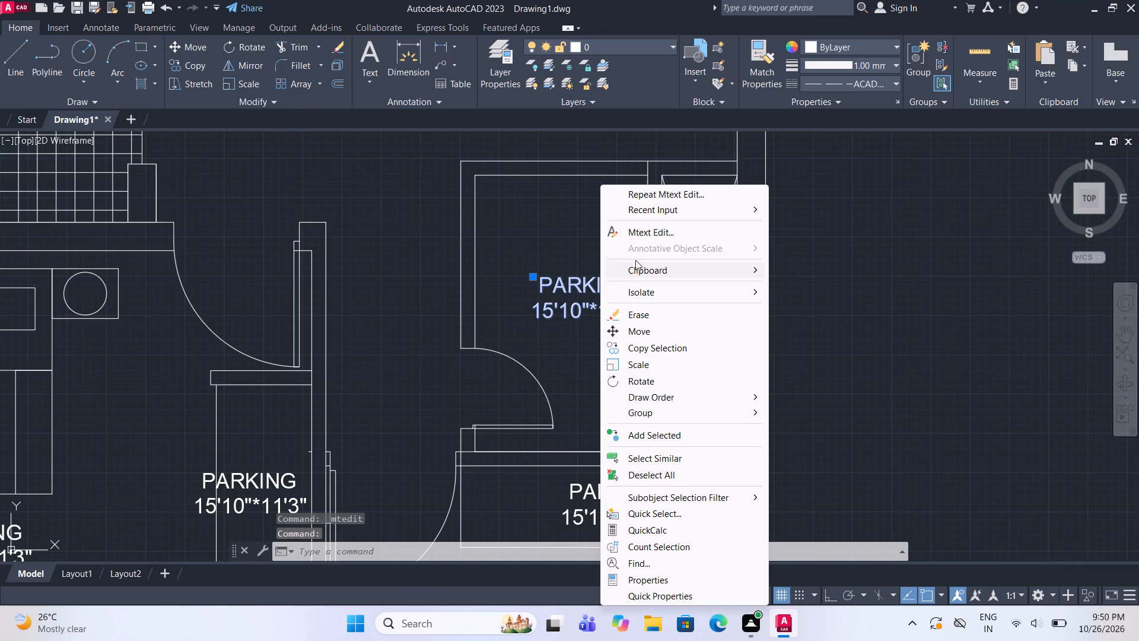
left_click(654, 232)
left_click(647, 313)
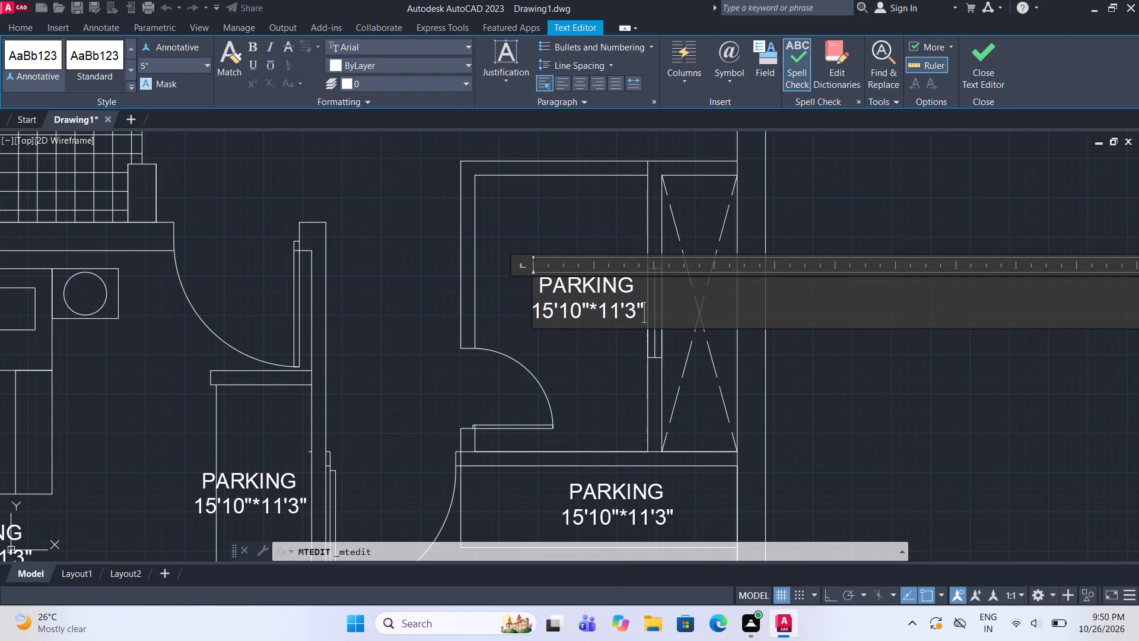
key("BackSpace")
key("BackSpace")
key("BackSpace")
key("BackSpace")
key("BackSpace")
key("BackSpace")
key("BackSpace")
key("BackSpace")
key("BackSpace")
key("BackSpace")
key("BackSpace")
key("BackSpace")
key("BackSpace")
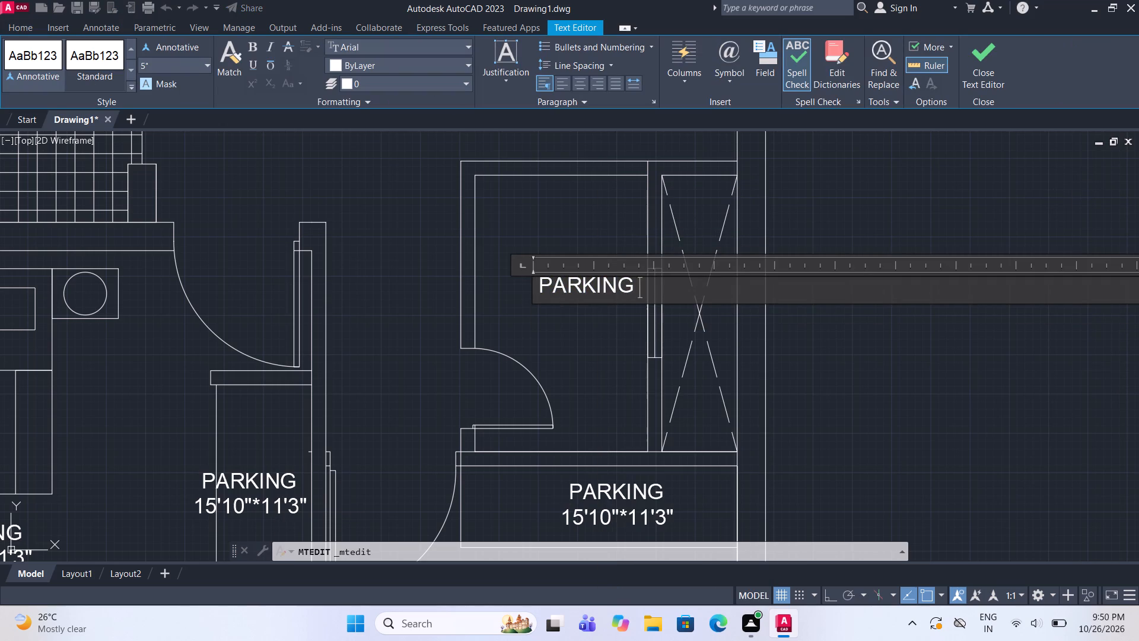
key("BackSpace")
key("BackSpace")
key("BackSpace")
key("BackSpace")
key("BackSpace")
key("BackSpace")
key("BackSpace")
key("BackSpace")
key("BackSpace")
key("BackSpace")
key("BackSpace")
type("TOILET")
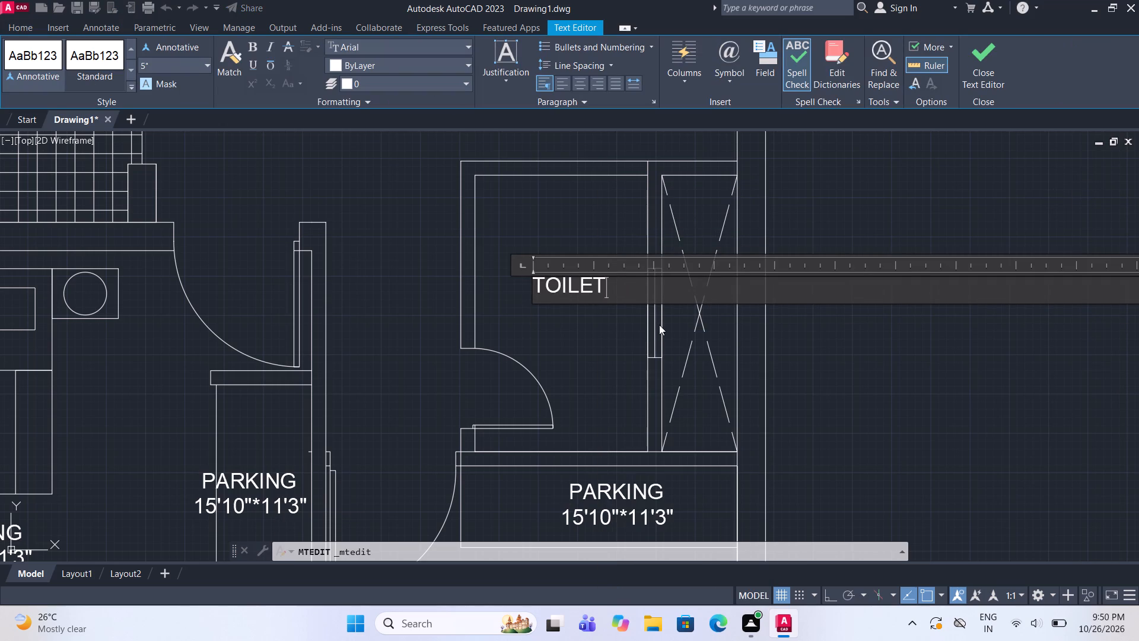
key("Return")
type("4'")
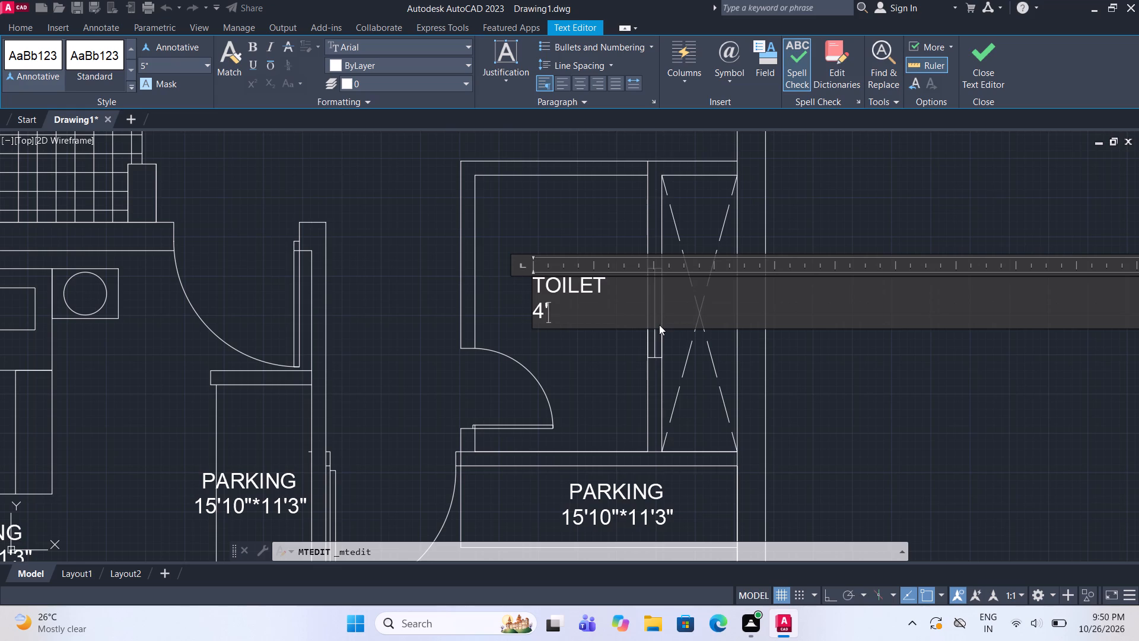
type("7\"")
key("shift+asterisk")
key("7")
key("apostrophe")
type("4\"")
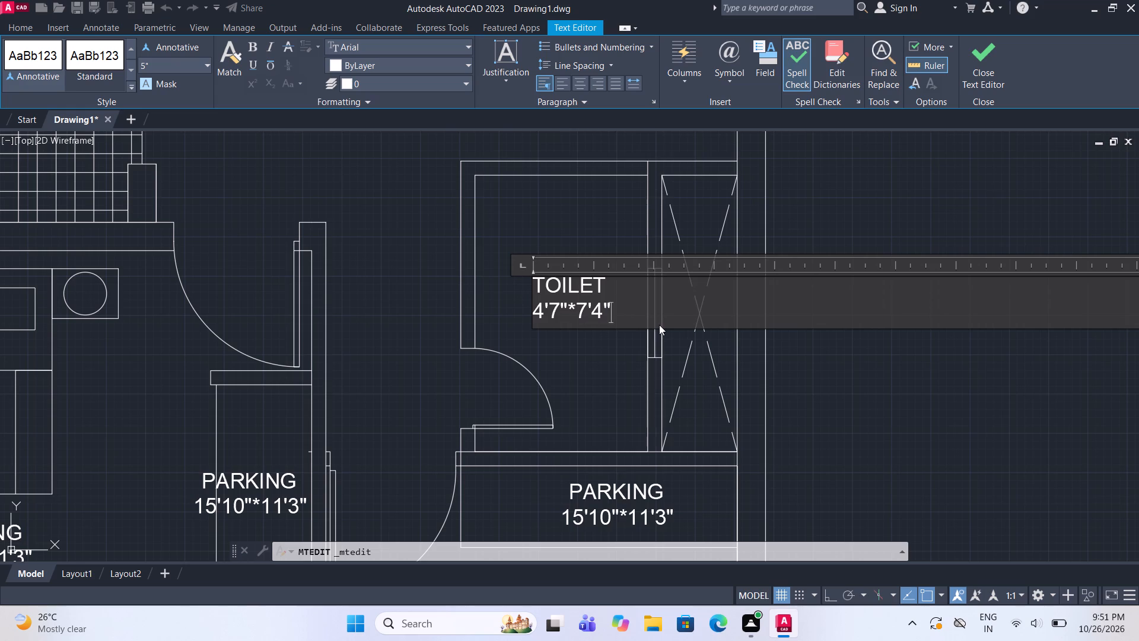
left_click(1013, 42)
left_click(989, 58)
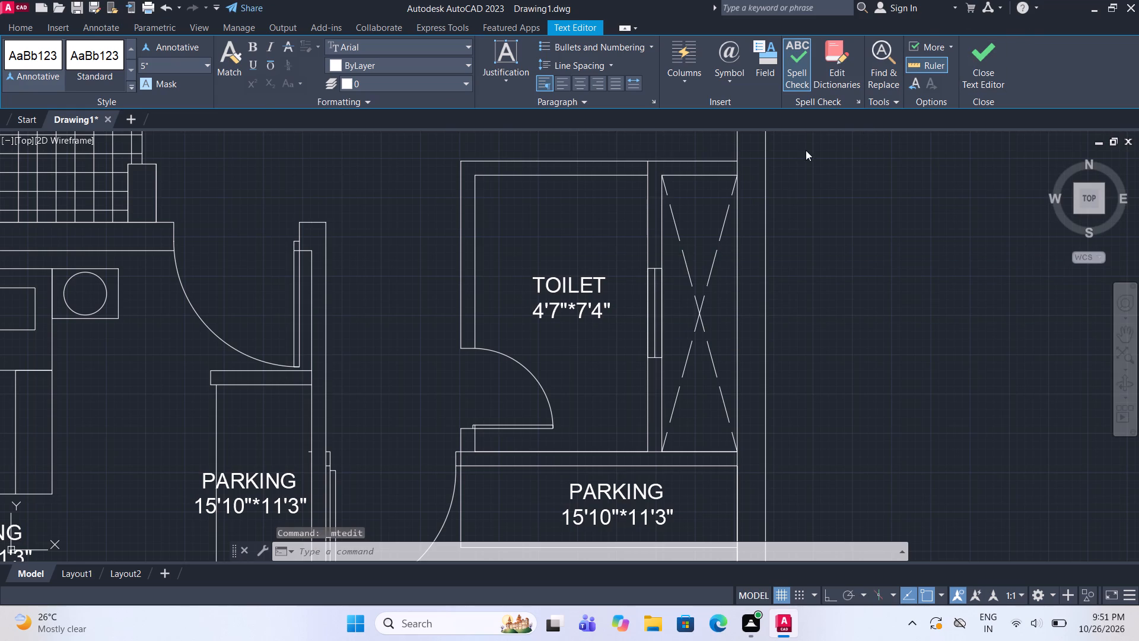
scroll(628, 237, "down", 2)
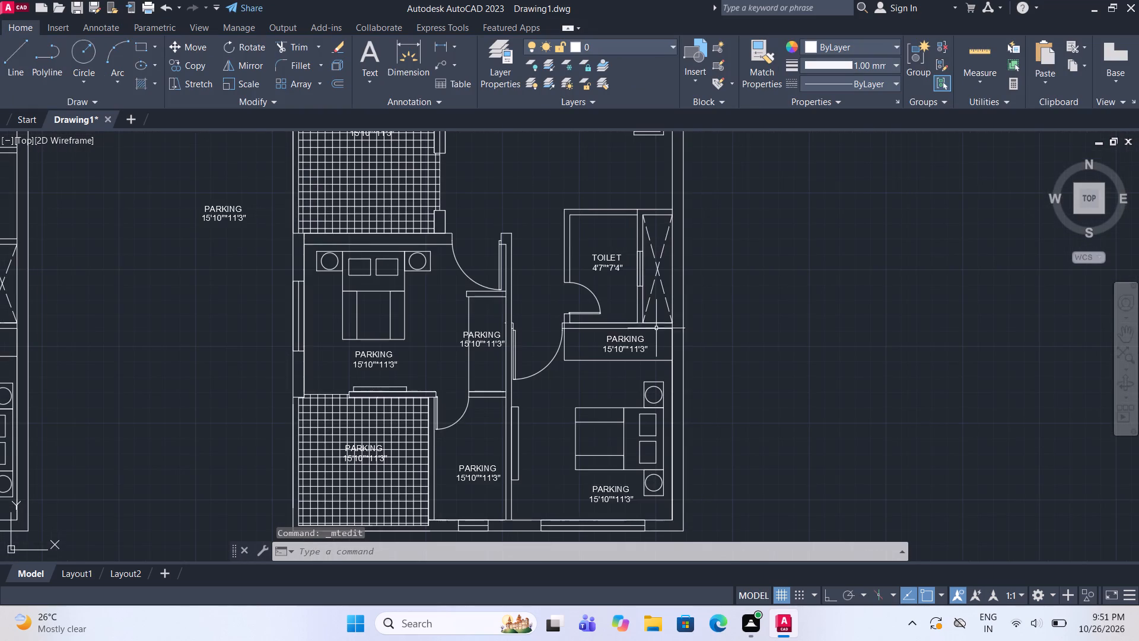
Change the first-floor PARKING label in the narrow rectangle directly below the 4'7"*7'4" toilet to SHELVES, without any dimensions.
scroll(637, 340, "up", 2)
left_click(616, 334)
right_click(616, 334)
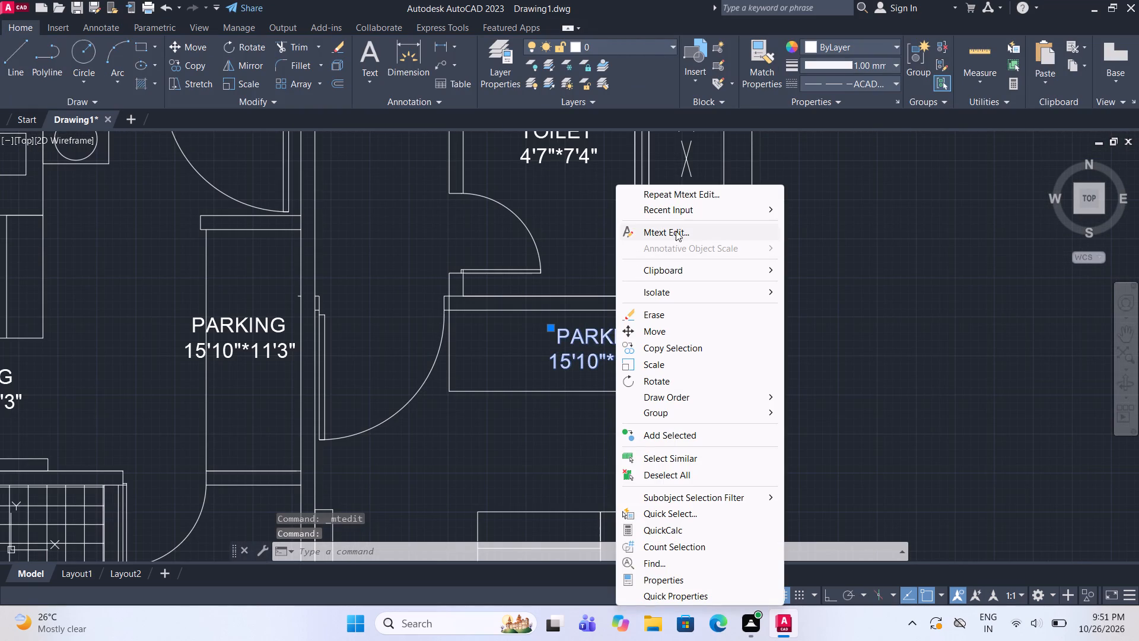
left_click(679, 226)
left_click(674, 361)
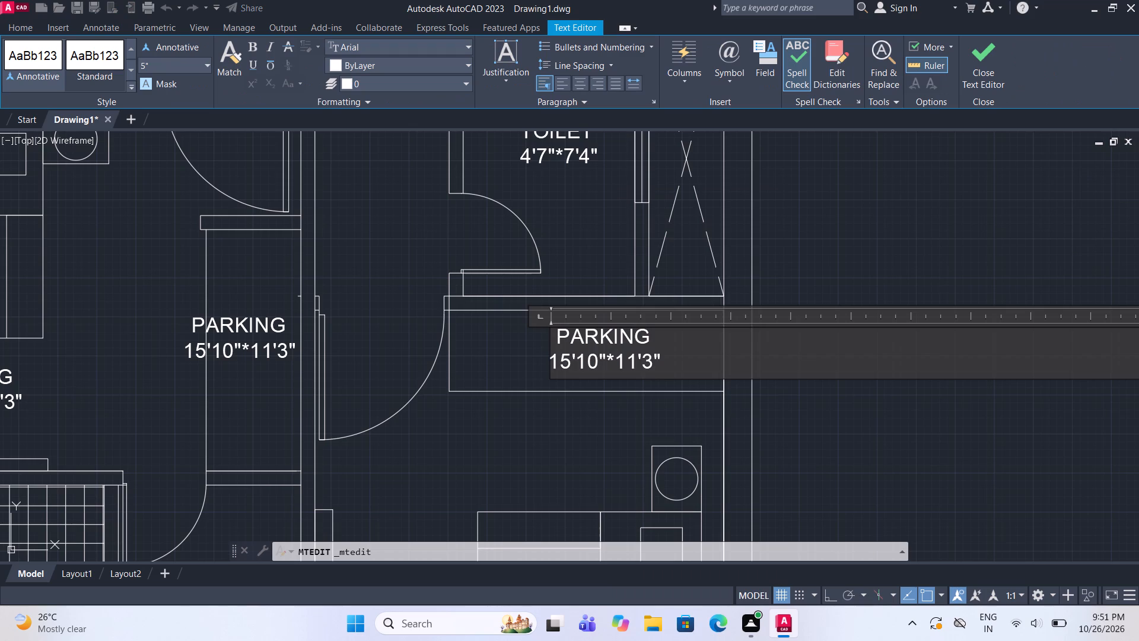
key("BackSpace")
key("BackSpace")
key("BackSpace")
key("BackSpace")
key("BackSpace")
key("BackSpace")
key("BackSpace")
key("BackSpace")
key("BackSpace")
key("BackSpace")
key("BackSpace")
key("BackSpace")
key("BackSpace")
key("BackSpace")
key("BackSpace")
key("BackSpace")
key("BackSpace")
key("BackSpace")
key("BackSpace")
key("BackSpace")
key("s")
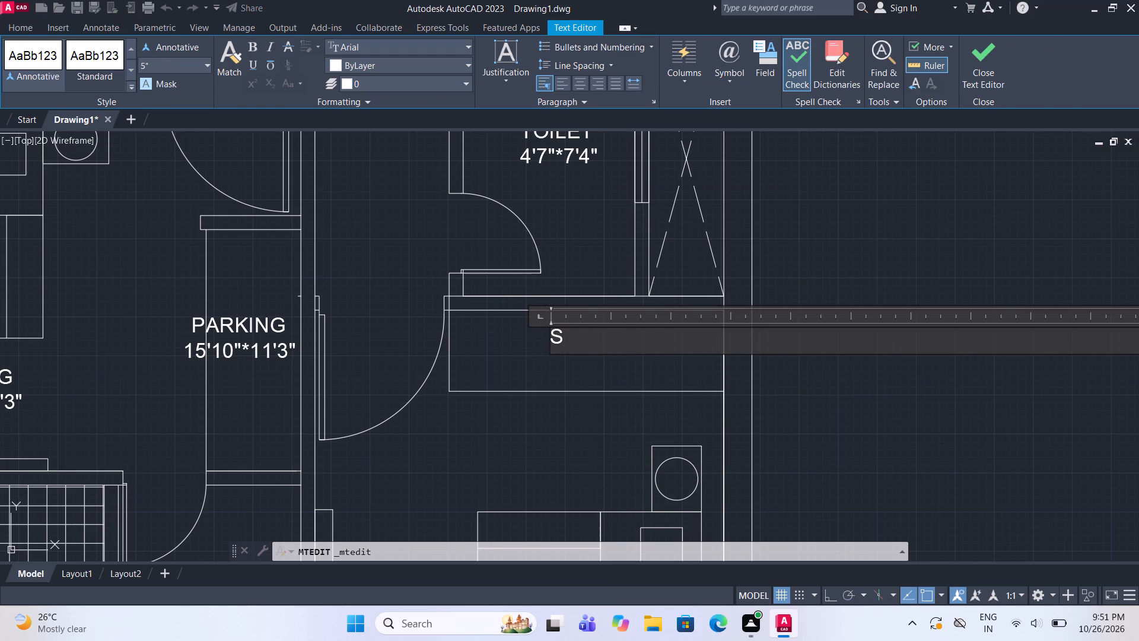
type("HEL")
key("e")
key("BackSpace")
type("VES")
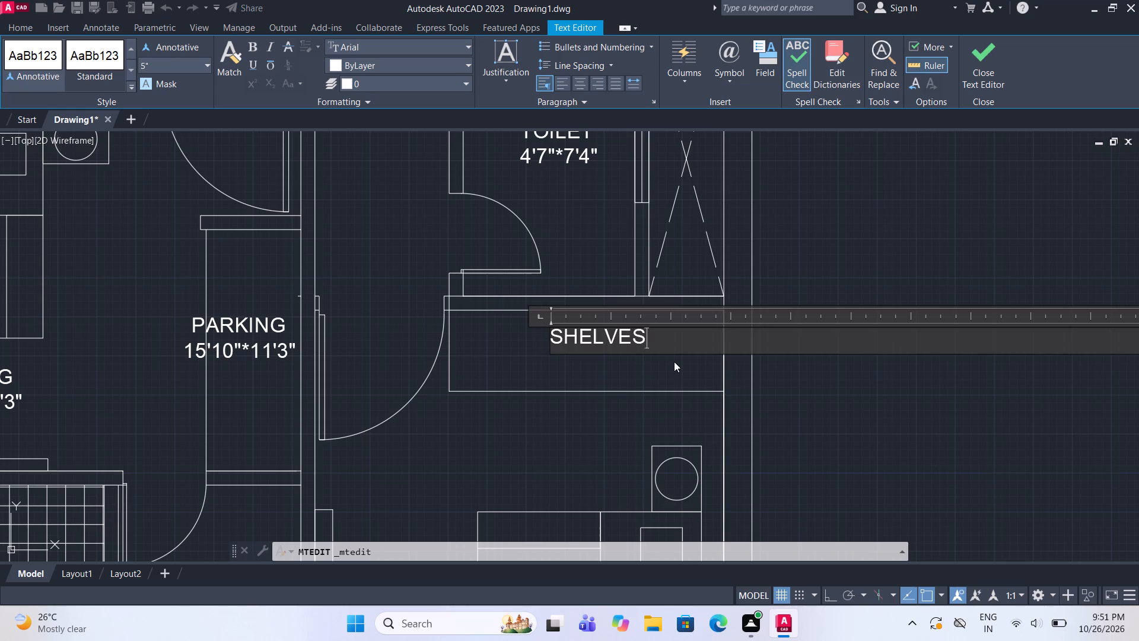
left_click(972, 71)
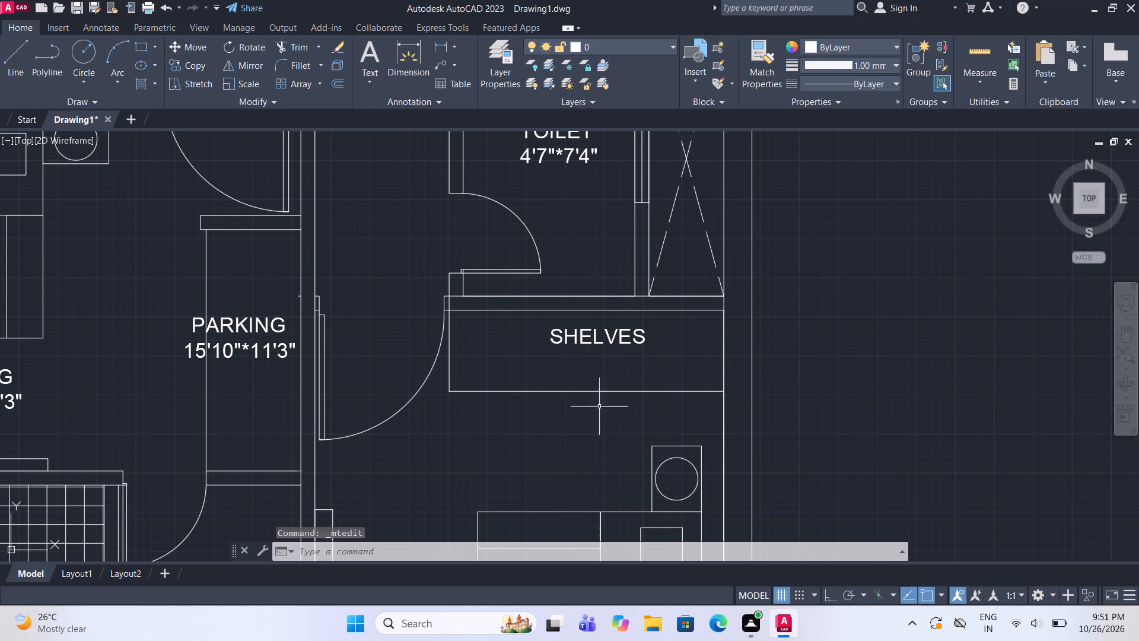
Change the PARKING label beside the bed in the room below the SHELVES label to BEDROOM with 11'*13' on a second line.
middle_click_drag(594, 415, 600, 216)
middle_click_drag(561, 430, 569, 217)
left_click(571, 338)
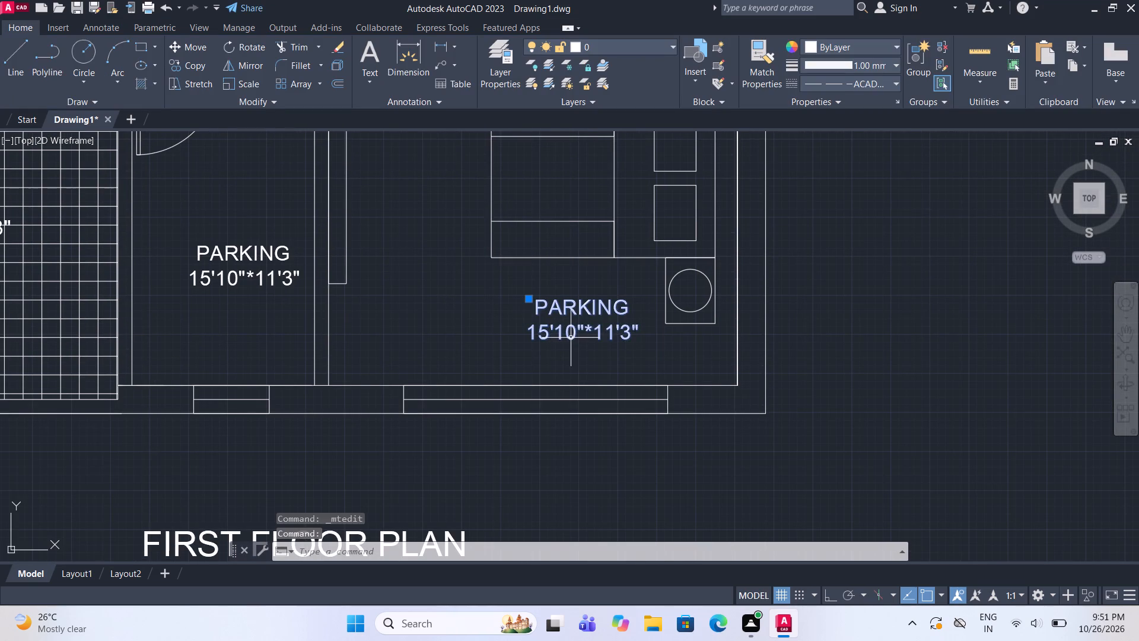
right_click(570, 335)
left_click(626, 235)
left_click(645, 335)
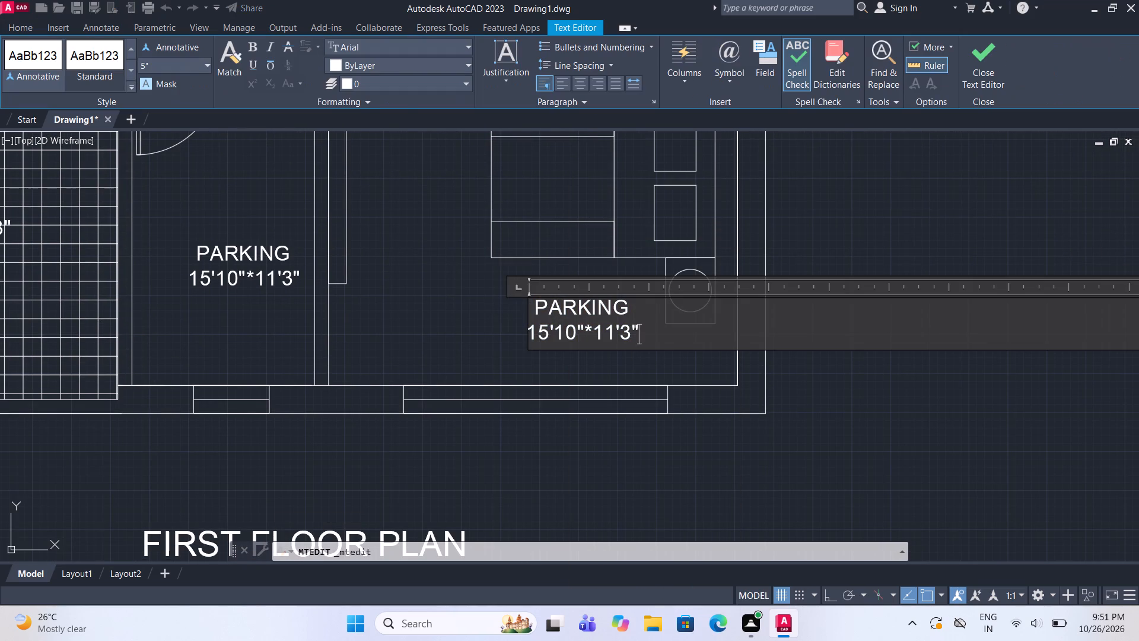
key("BackSpace")
key("BackSpace")
key("BackSpace")
key("BackSpace")
key("BackSpace")
key("BackSpace")
key("BackSpace")
key("BackSpace")
key("BackSpace")
key("BackSpace")
key("BackSpace")
key("BackSpace")
key("BackSpace")
key("BackSpace")
key("BackSpace")
key("BackSpace")
key("BackSpace")
key("BackSpace")
key("BackSpace")
key("BackSpace")
key("BackSpace")
key("BackSpace")
type("BEDROOM")
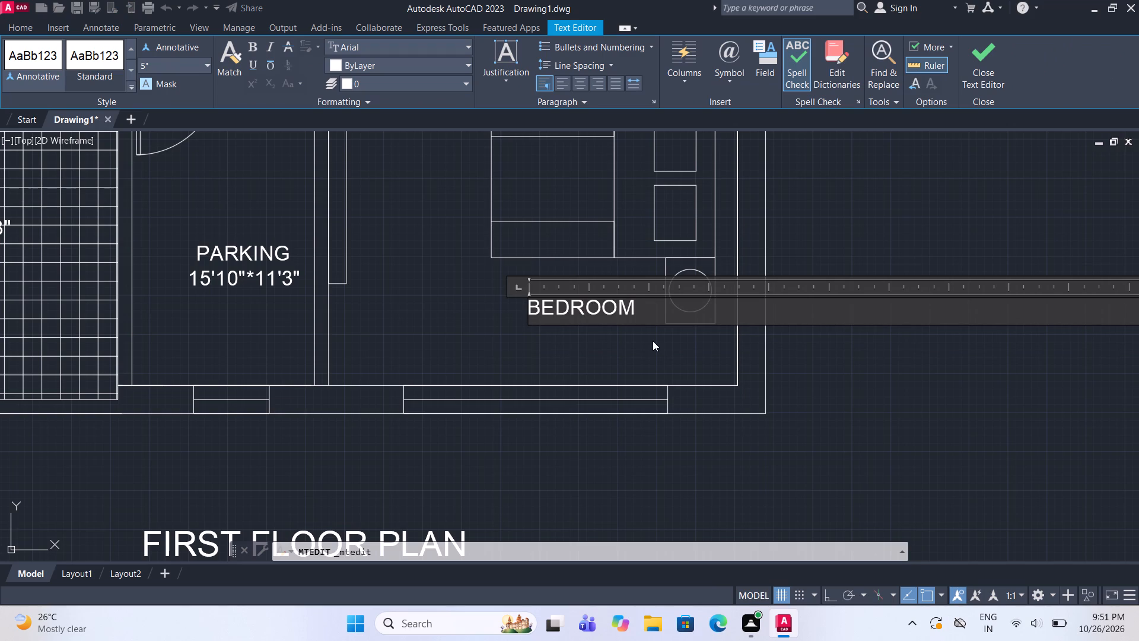
key("Return")
type("11")
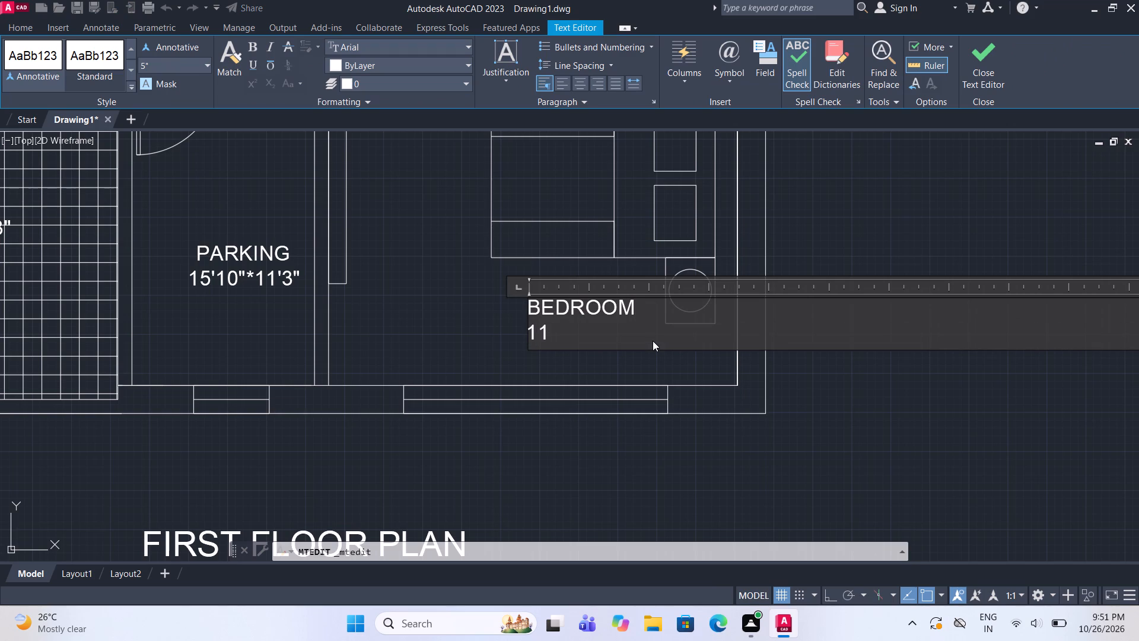
key("apostrophe")
key("shift+asterisk")
type("13'")
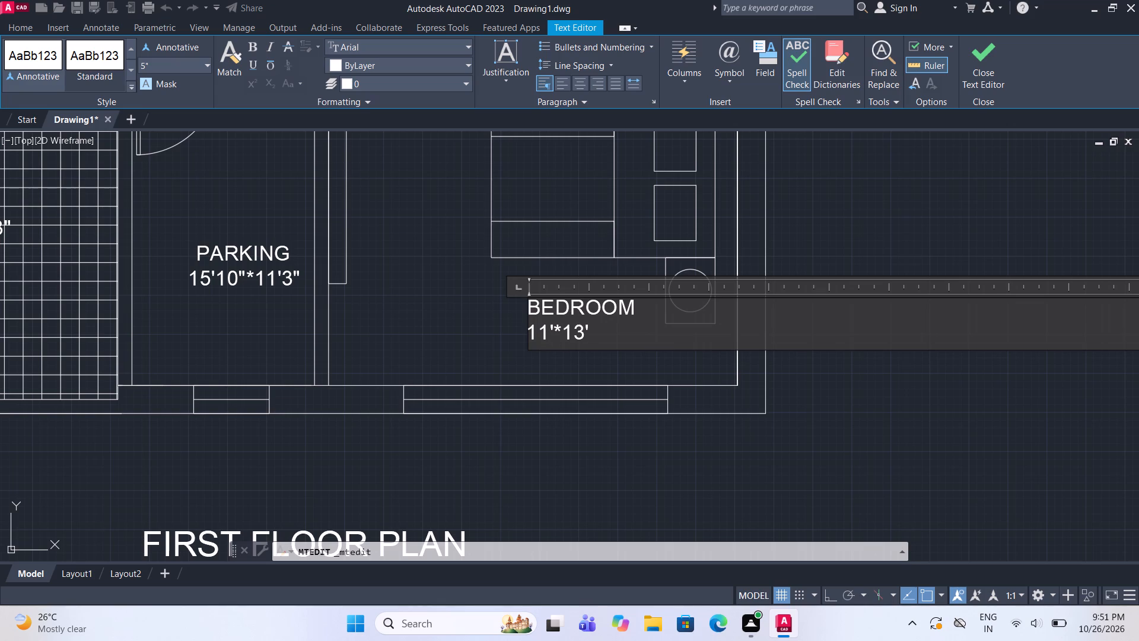
left_click(533, 330)
left_click(526, 333)
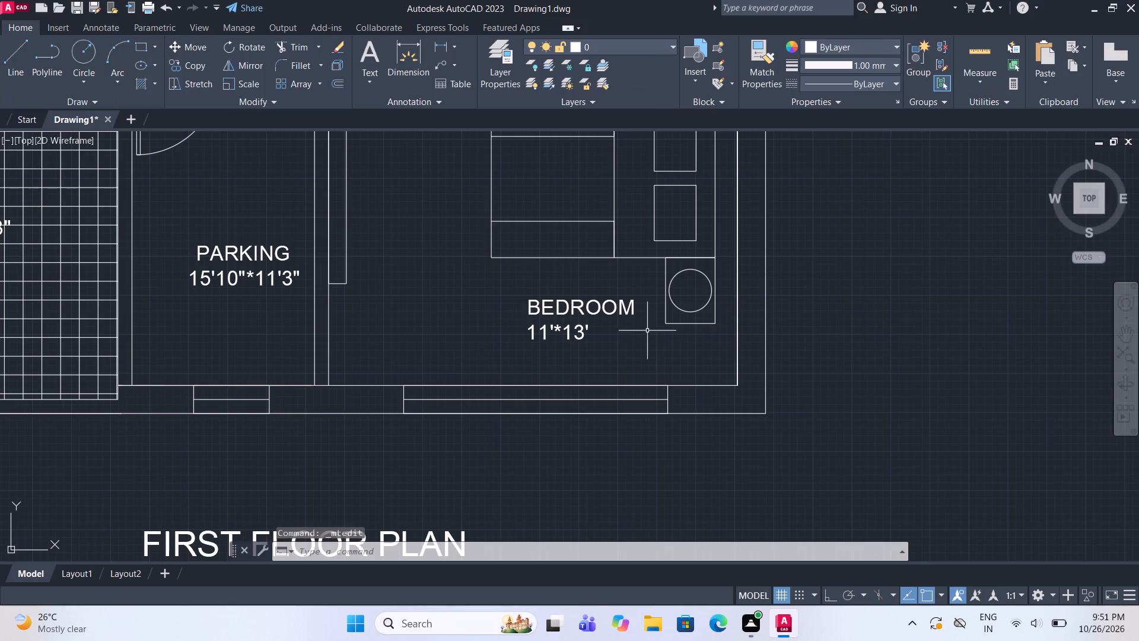
Indent the 11'*13' line of the first-floor BEDROOM label by two spaces to centre it under the name.
left_click(574, 329)
right_click(574, 329)
left_click(637, 237)
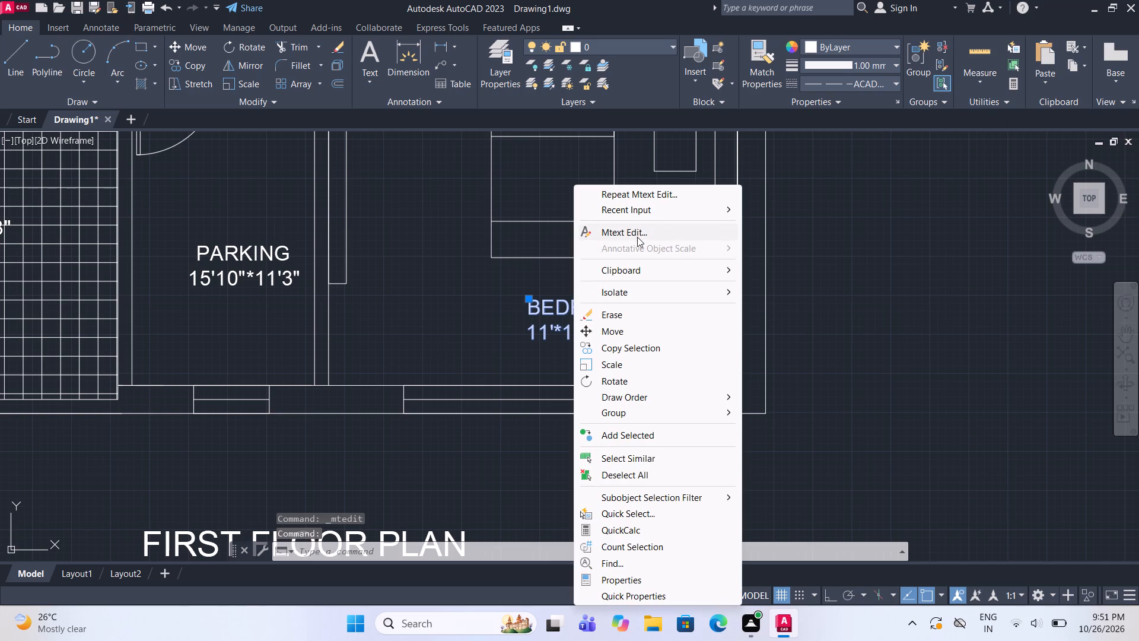
left_click(532, 333)
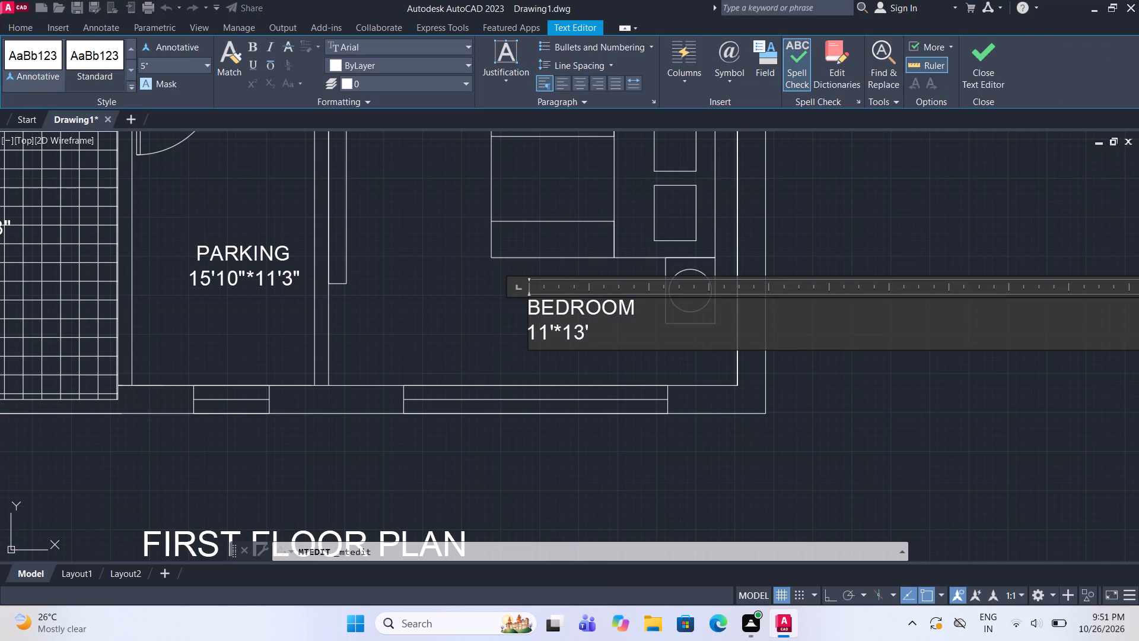
key("space")
key("space")
left_click(979, 52)
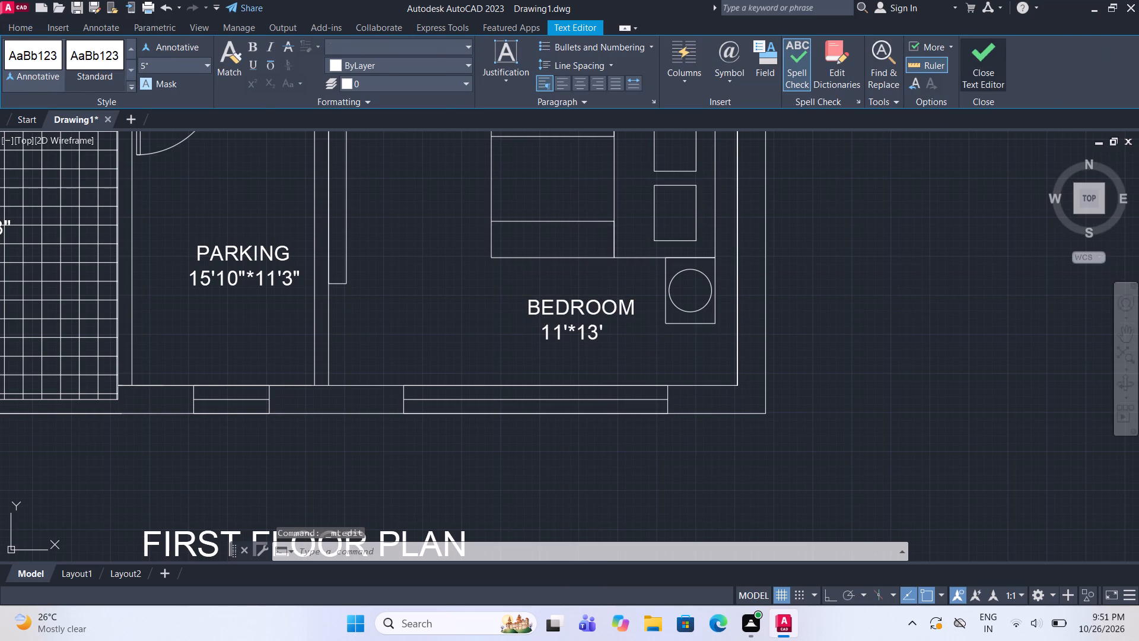
Change the PARKING label in the small room between the hatched area and the bedroom to TOILET with 4'8"*8'4" on a second line.
scroll(593, 384, "down", 2)
scroll(444, 338, "up", 2)
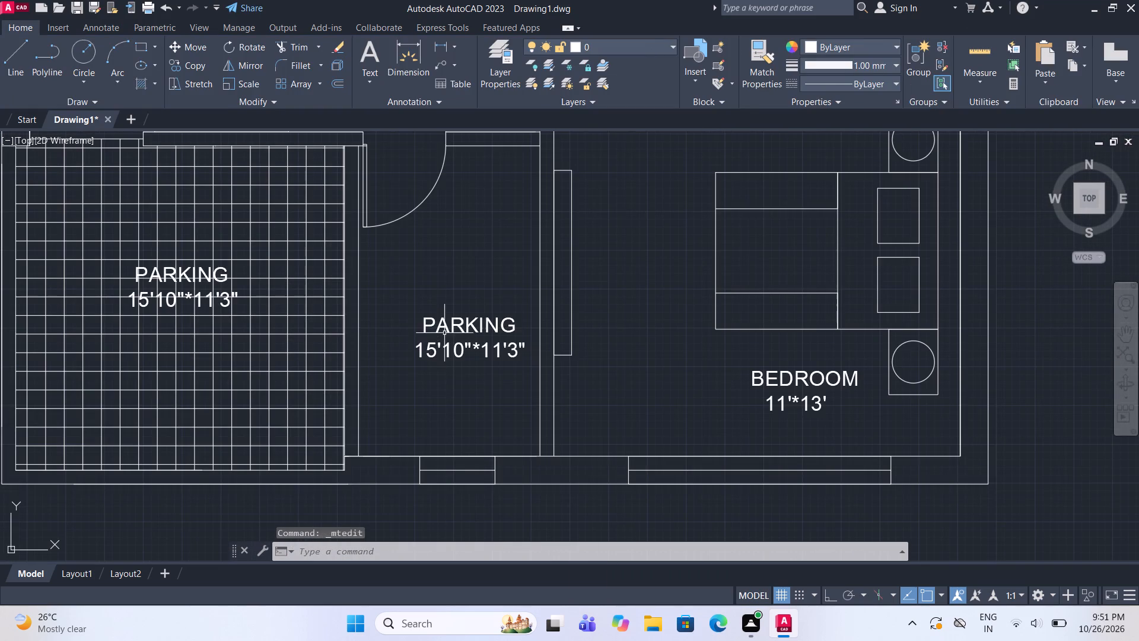
left_click(446, 327)
right_click(463, 351)
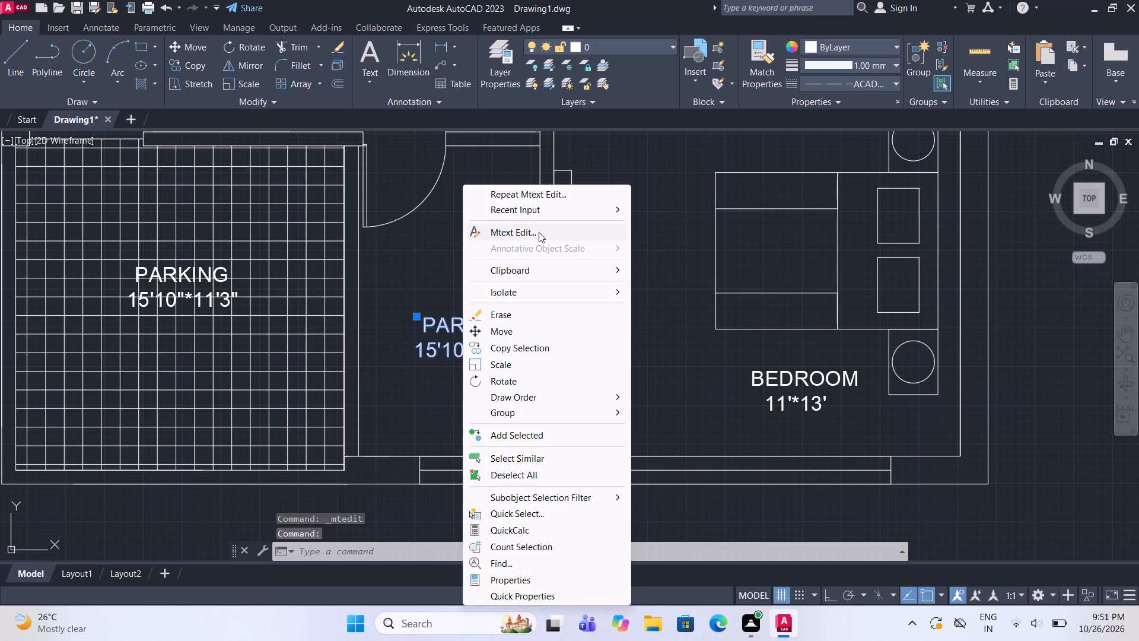
left_click(539, 232)
left_click(535, 356)
key("BackSpace")
key("BackSpace")
key("BackSpace")
key("BackSpace")
key("BackSpace")
key("BackSpace")
key("BackSpace")
key("BackSpace")
key("BackSpace")
key("BackSpace")
key("BackSpace")
key("BackSpace")
key("BackSpace")
key("BackSpace")
key("BackSpace")
key("BackSpace")
key("BackSpace")
key("BackSpace")
key("BackSpace")
key("BackSpace")
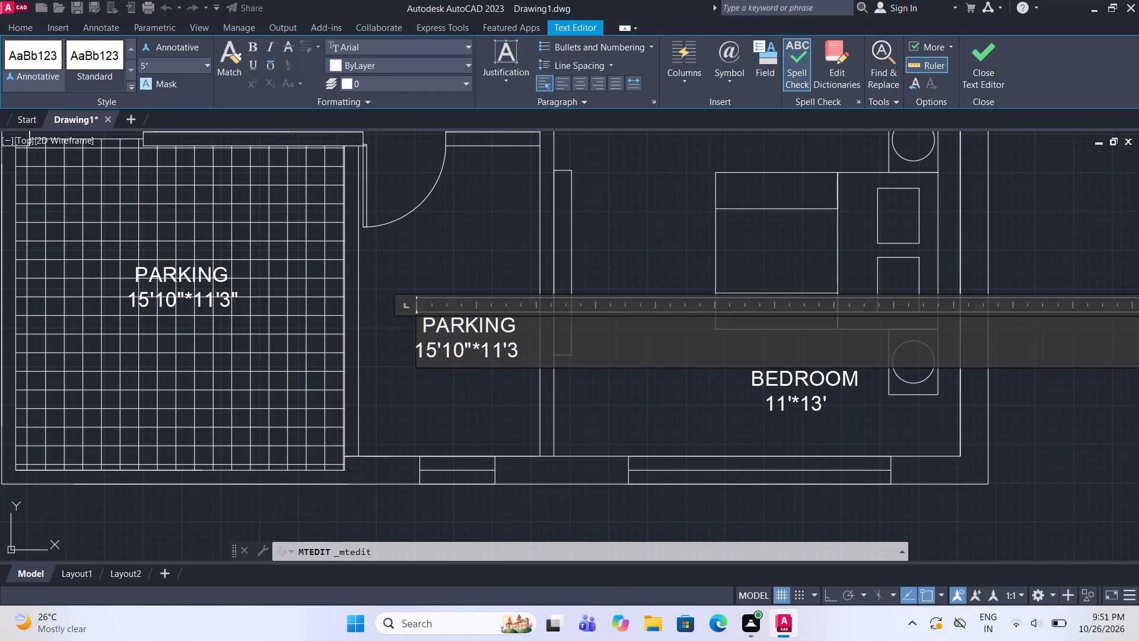
type("TOILET")
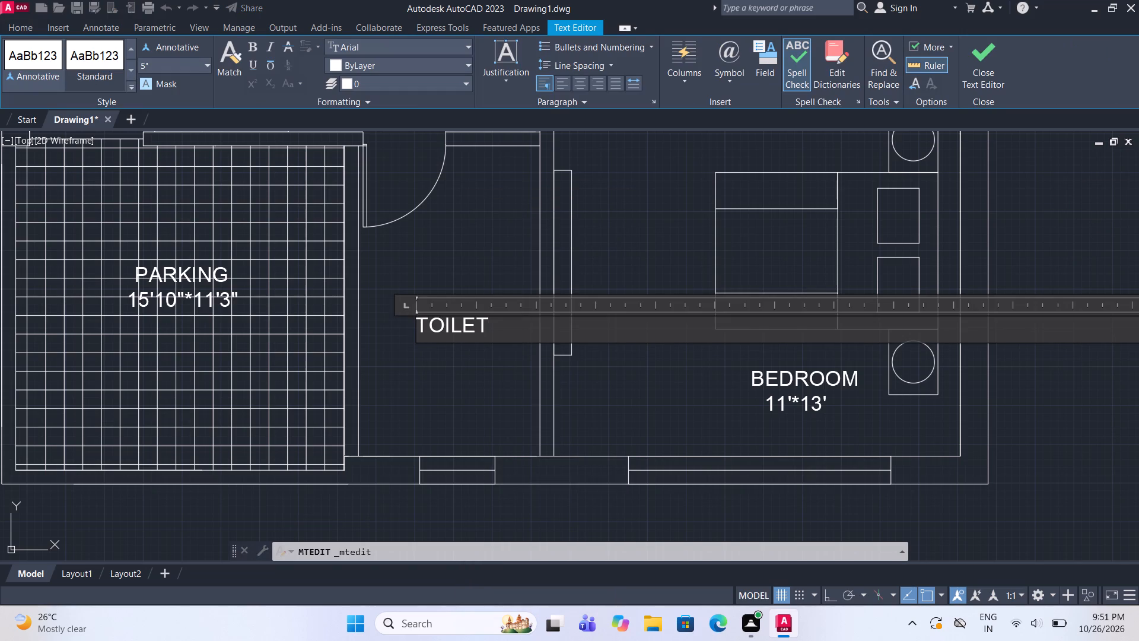
key("Return")
type("4'")
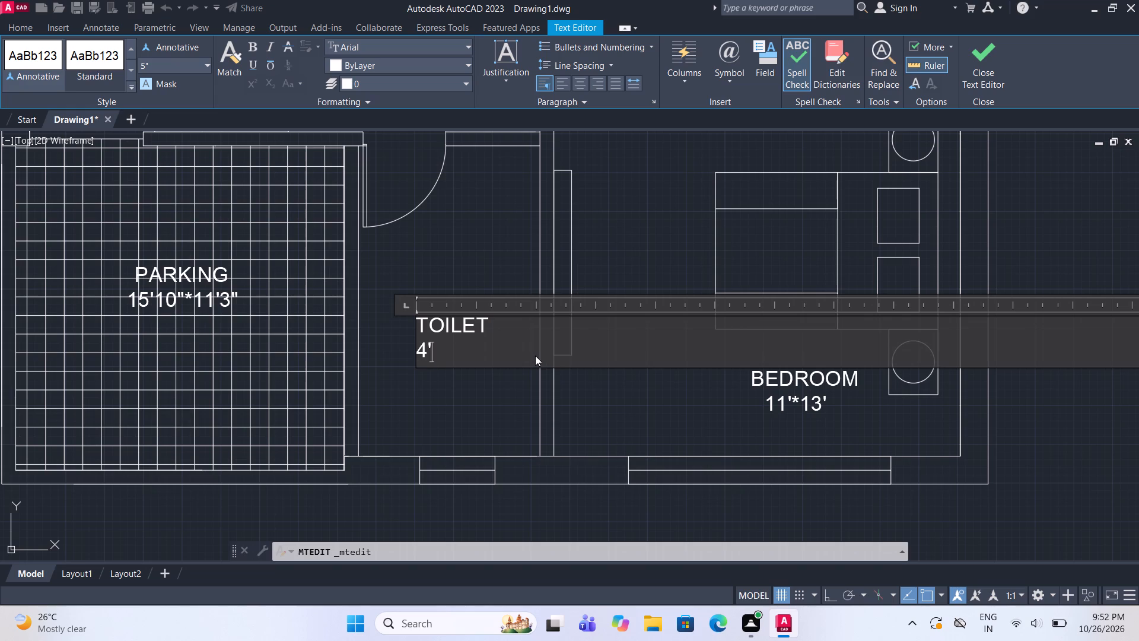
key("8")
key("shift+quotedbl")
key("shift+asterisk")
type("8'")
type("4\"")
left_click(1000, 59)
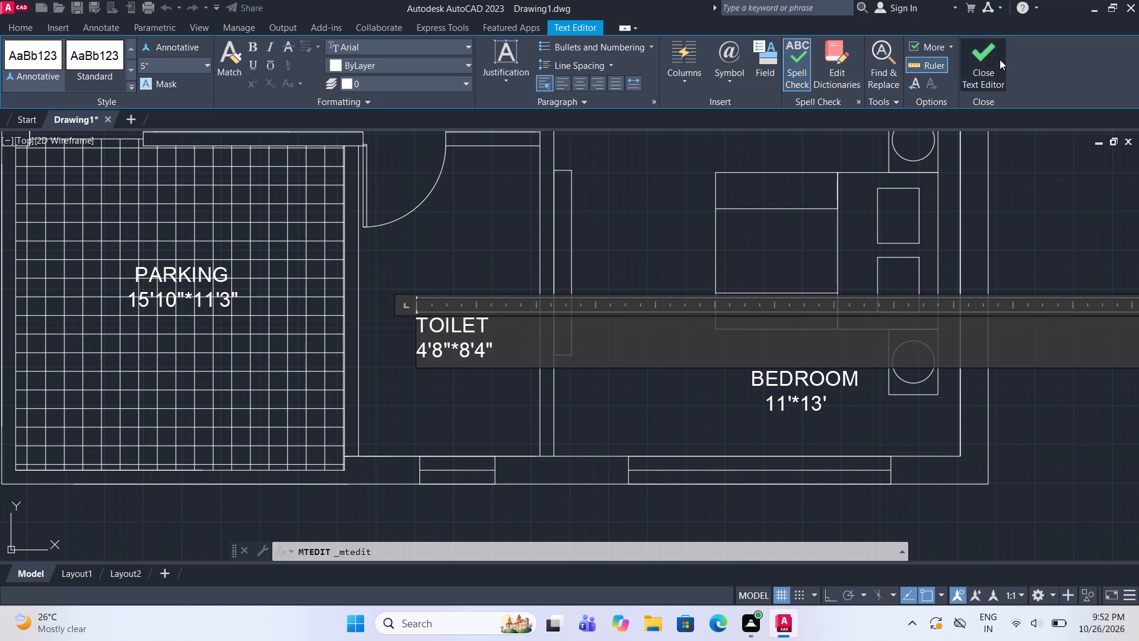
Change the PARKING label in the grid-hatched area beside the 4'8"*8'4" toilet to TERRACE with 8'10"*8'8" on a second line.
scroll(751, 337, "down", 2)
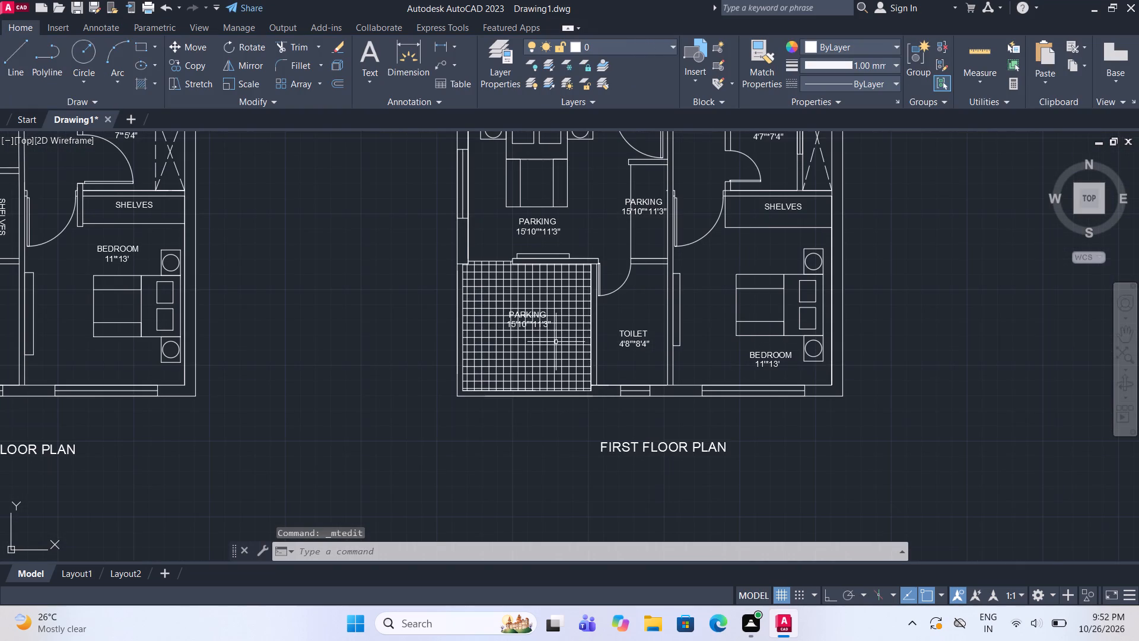
middle_click_drag(549, 341, 549, 358)
scroll(542, 332, "up", 4)
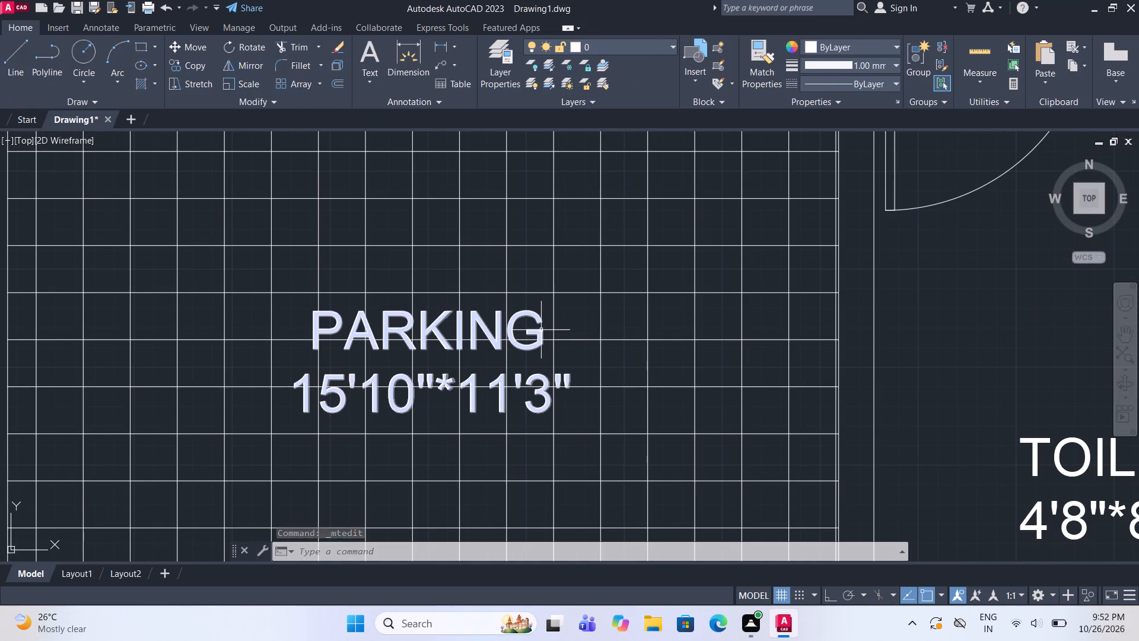
left_click(541, 330)
right_click(541, 331)
left_click(594, 235)
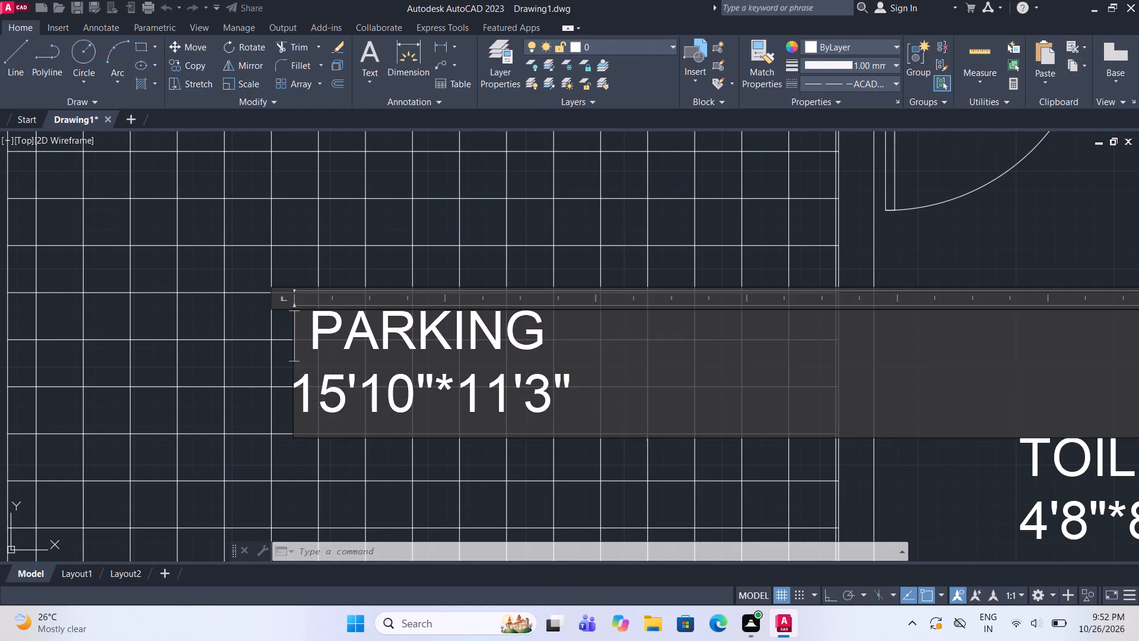
left_click(583, 405)
key("BackSpace")
key("BackSpace")
key("BackSpace")
key("BackSpace")
key("BackSpace")
key("BackSpace")
key("BackSpace")
key("BackSpace")
key("BackSpace")
key("BackSpace")
key("BackSpace")
key("BackSpace")
key("BackSpace")
key("BackSpace")
key("BackSpace")
key("BackSpace")
key("BackSpace")
key("BackSpace")
key("BackSpace")
key("BackSpace")
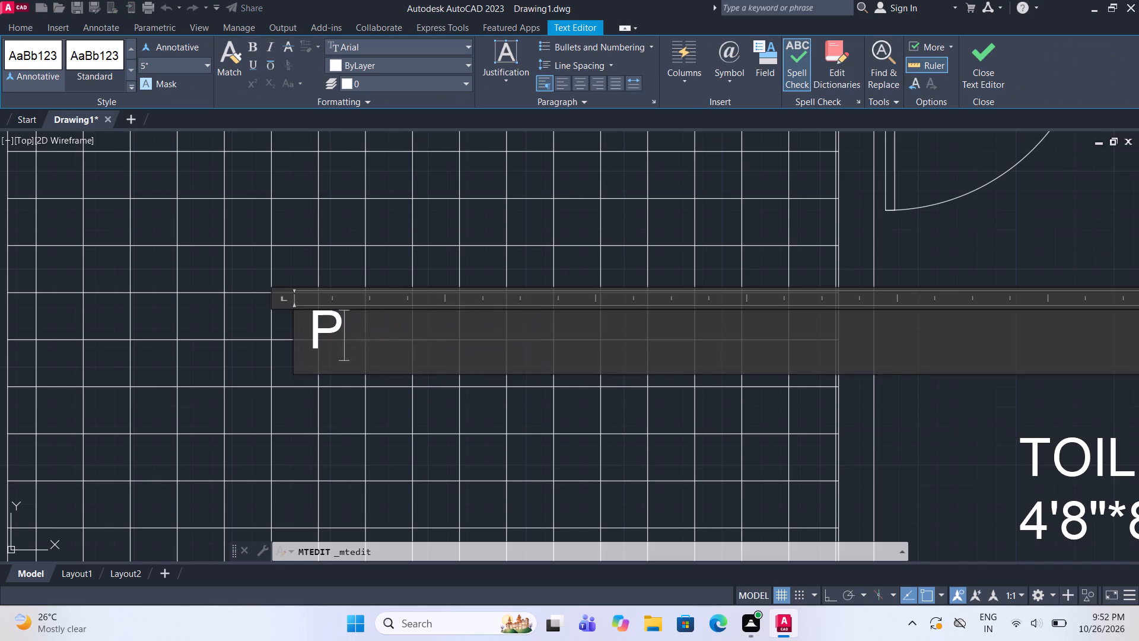
type("TERRA")
type("CE")
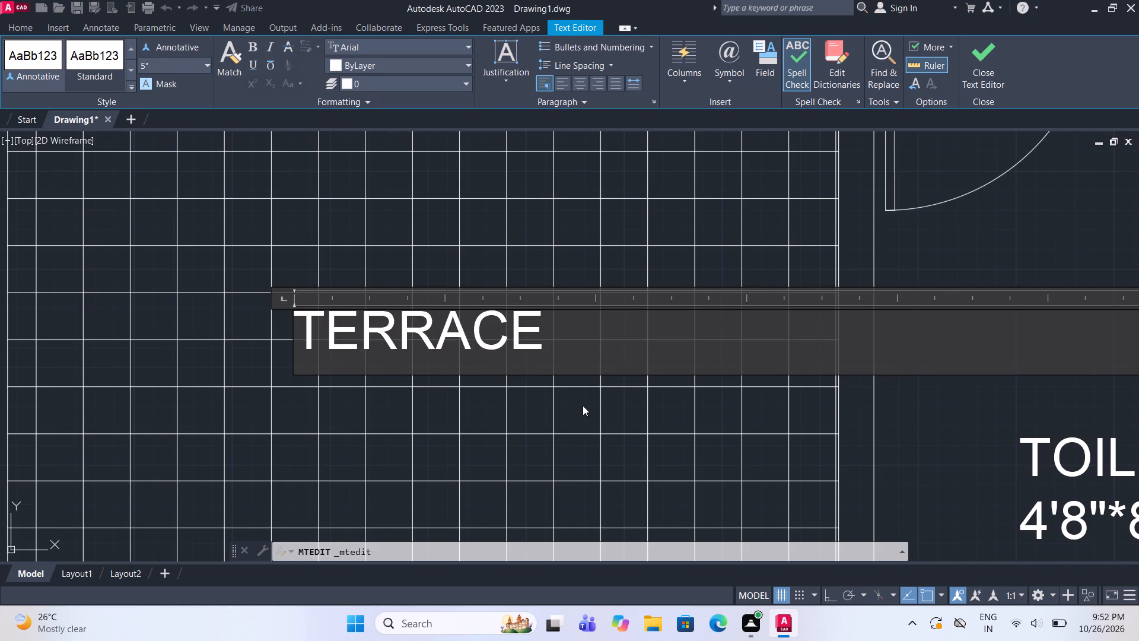
key("Return")
type("8'")
type("10\"")
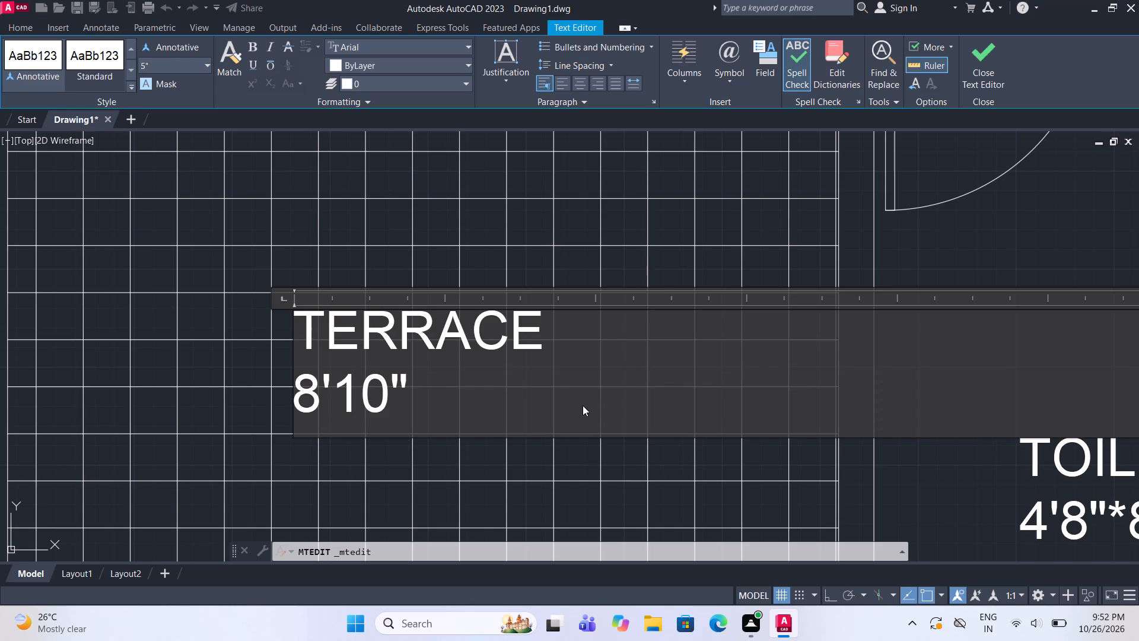
key("shift+asterisk")
type("8'8\"")
scroll(476, 351, "down", 2)
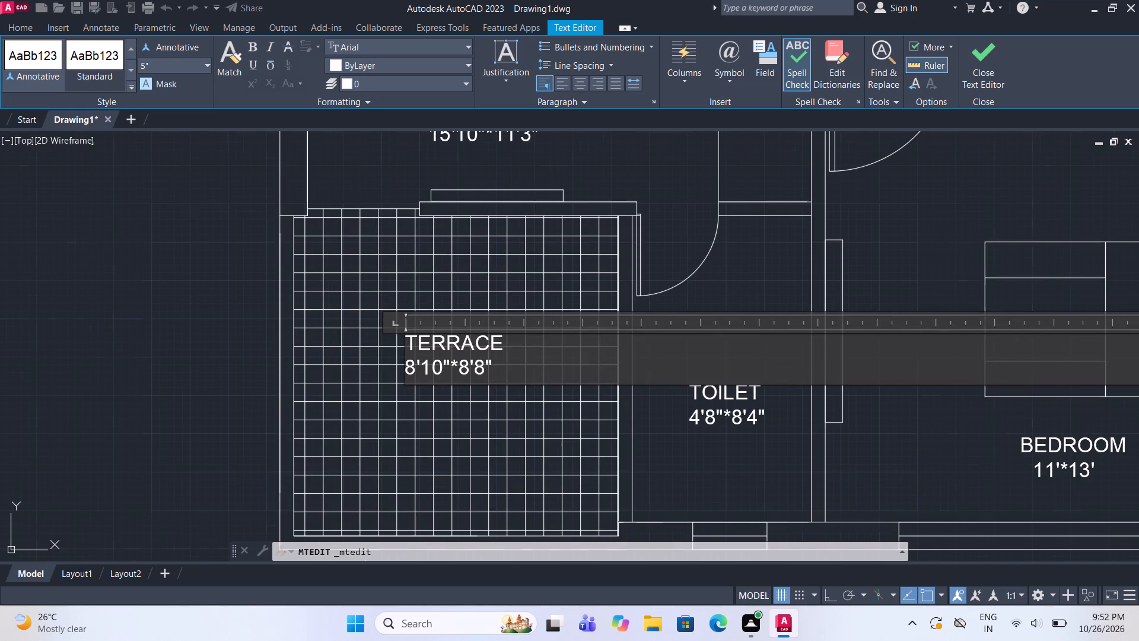
left_click(972, 73)
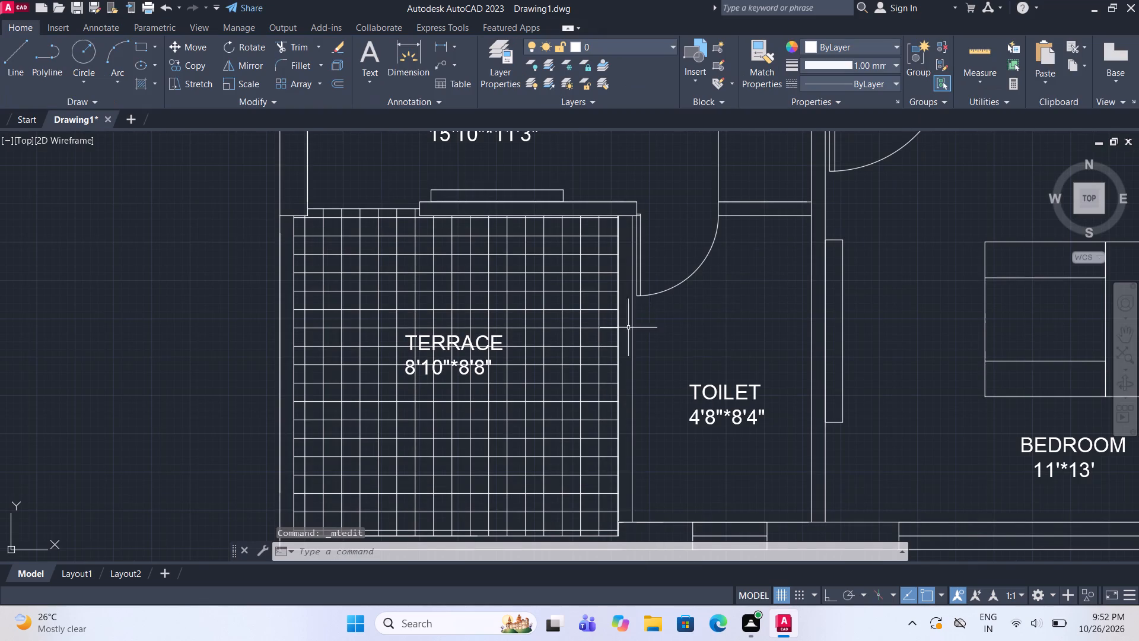
Change the PARKING label below the bed, above the 8'10"*8'8" terrace, to BEDROOM with 13'7"*10' on a second line indented by one space.
scroll(571, 355, "down", 3)
scroll(559, 304, "up", 3)
left_click(506, 287)
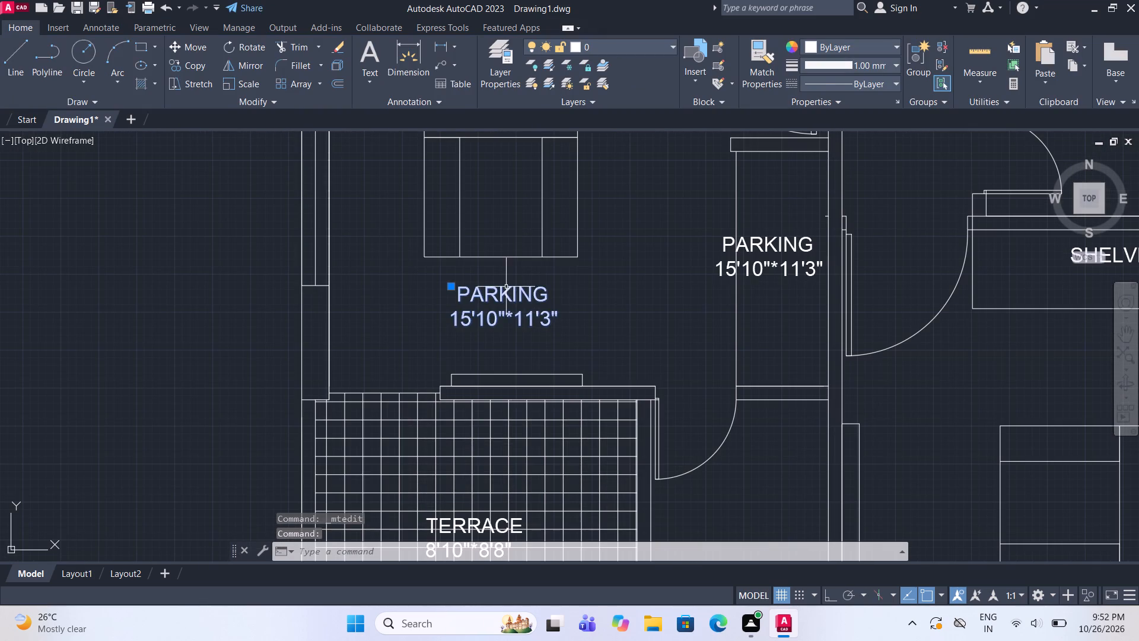
right_click(503, 297)
left_click(553, 233)
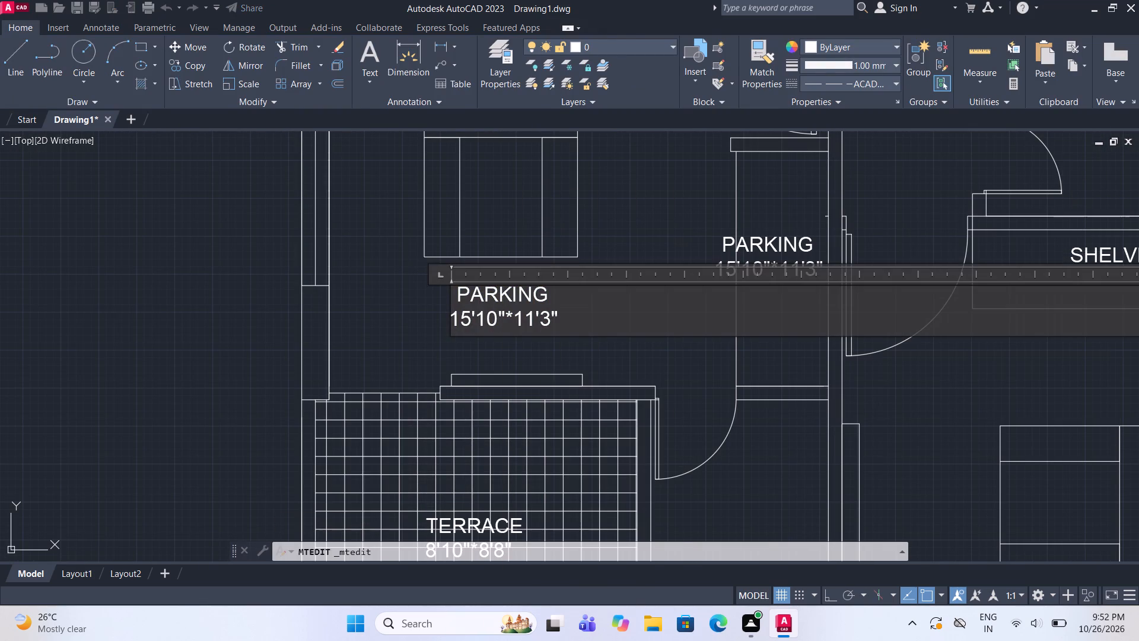
left_click(569, 326)
key("BackSpace")
key("BackSpace")
key("BackSpace")
key("BackSpace")
key("BackSpace")
key("BackSpace")
key("BackSpace")
key("BackSpace")
key("BackSpace")
key("BackSpace")
key("BackSpace")
key("BackSpace")
key("BackSpace")
key("BackSpace")
key("BackSpace")
key("BackSpace")
key("BackSpace")
key("BackSpace")
key("BackSpace")
key("BackSpace")
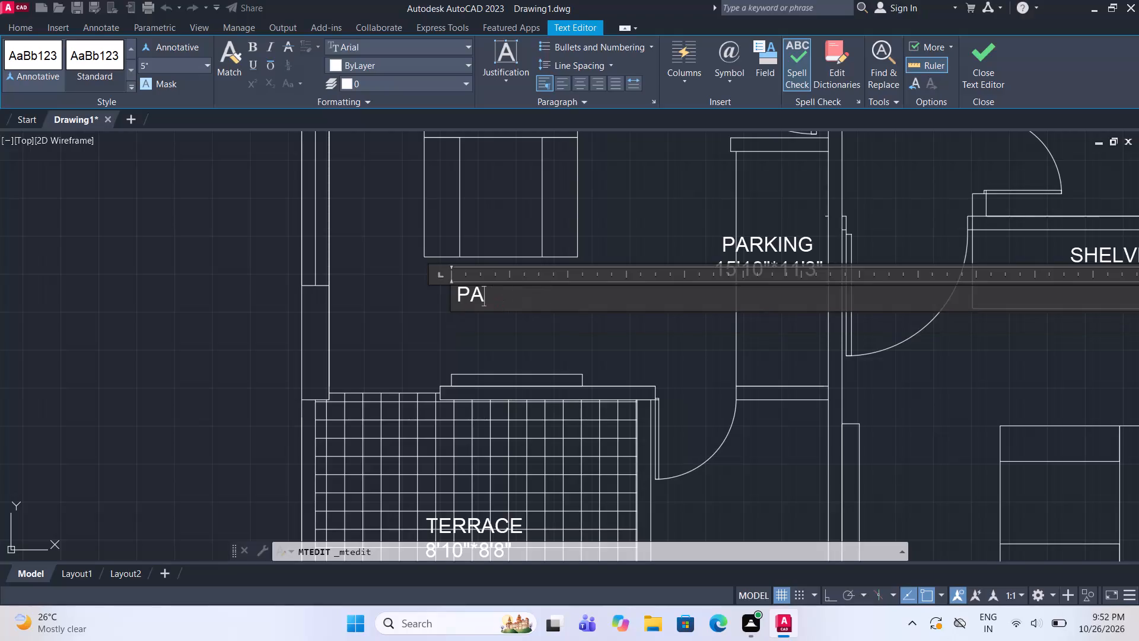
type("BEDROO")
key("m")
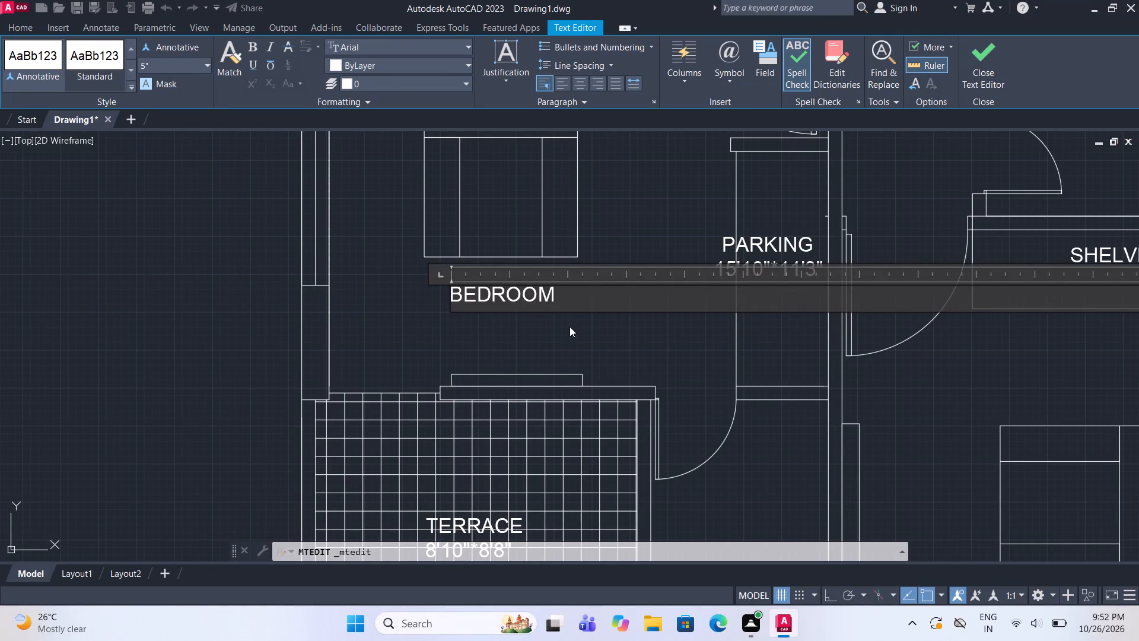
key("Return")
key("1")
type("3'7\"")
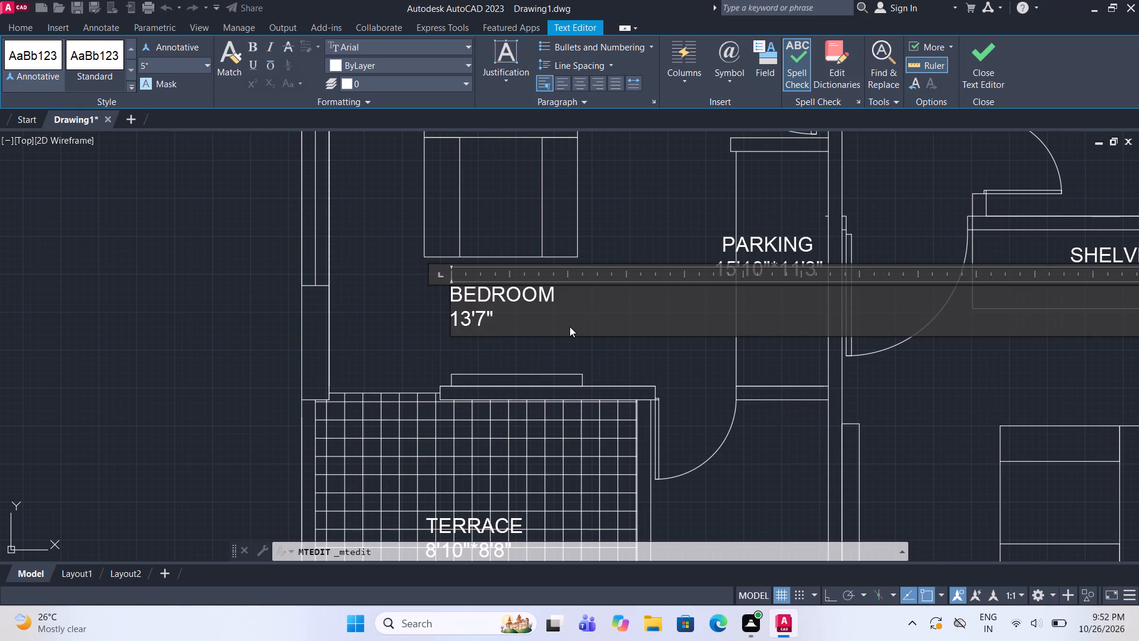
key("shift+asterisk")
type("10'")
left_click(453, 323)
key("space")
left_click(976, 74)
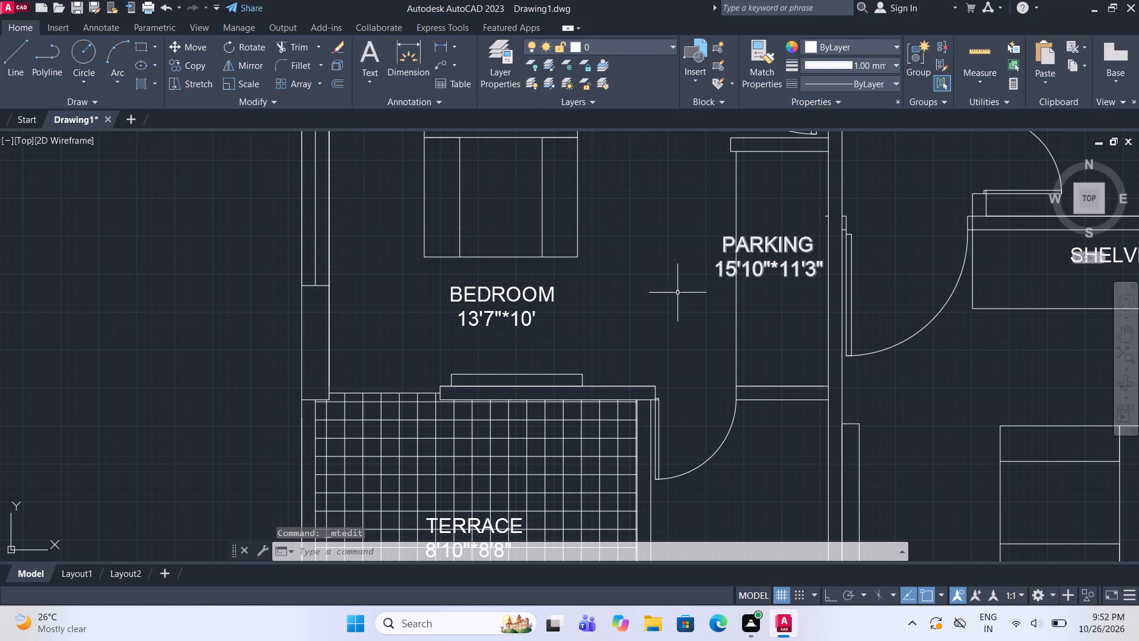
Delete the PARKING label in the narrow closet beside the first-floor 13'7"*10' bedroom.
scroll(609, 343, "down", 2)
left_click(699, 313)
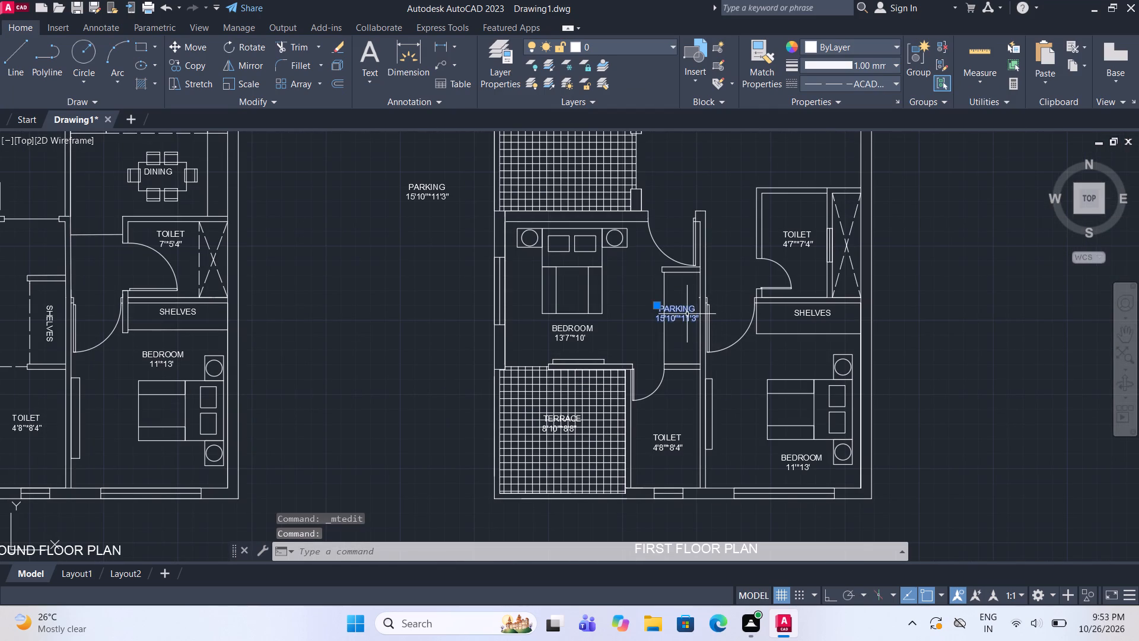
key("Delete")
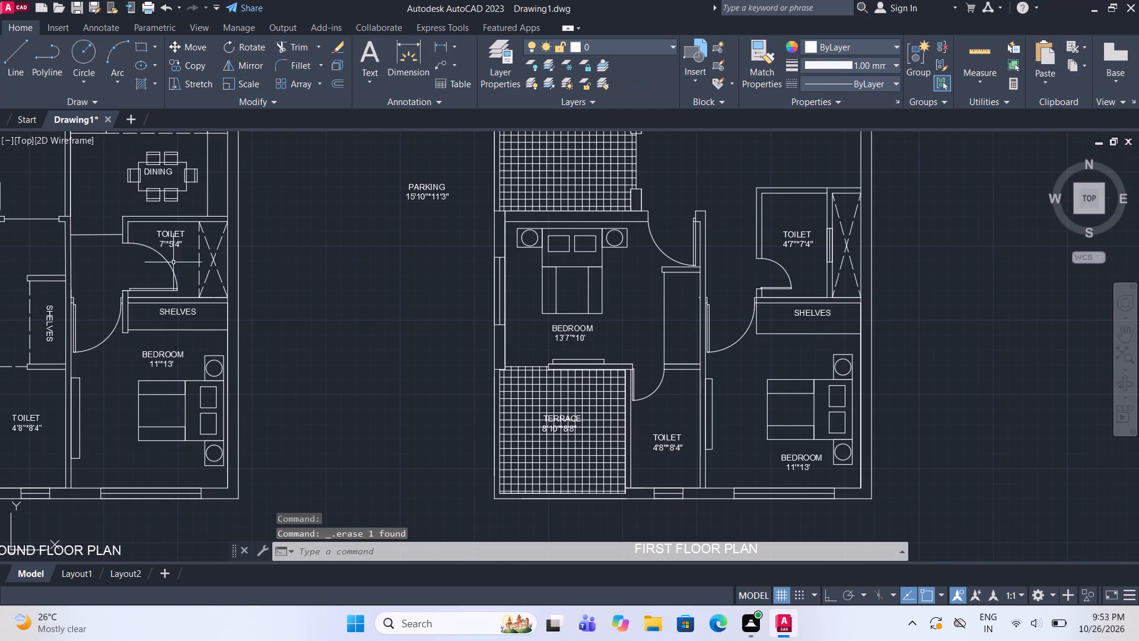
Copy the vertical SHELVES label from the ground floor plan into the narrow closet beside the first-floor 13'7"*10' bedroom.
left_click(43, 322)
left_click(49, 339)
left_click(49, 322)
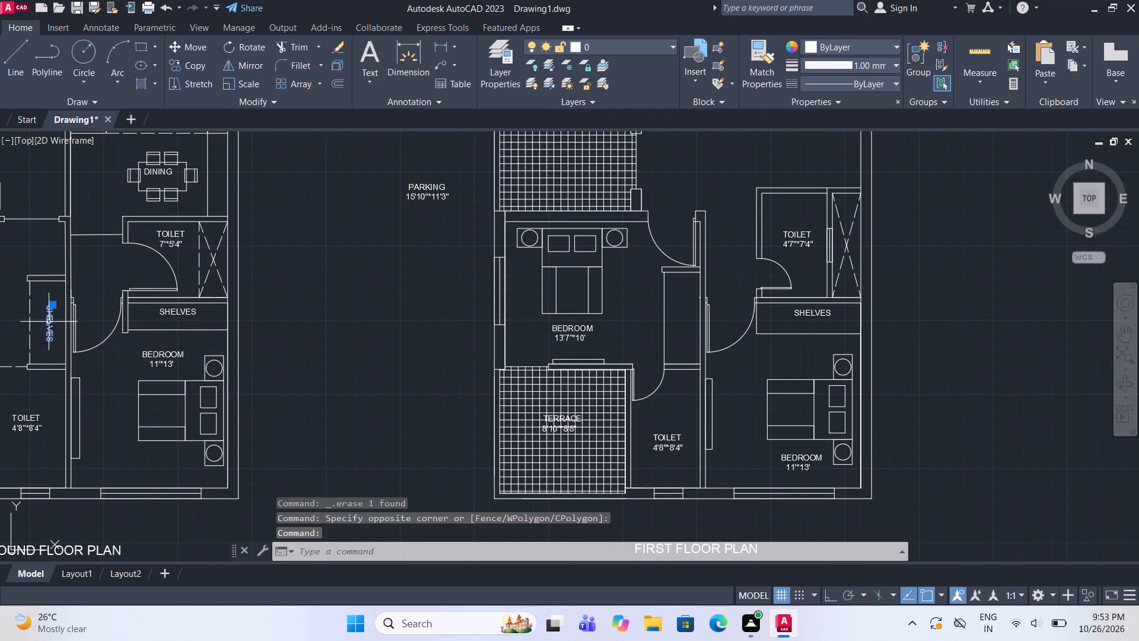
left_click(193, 59)
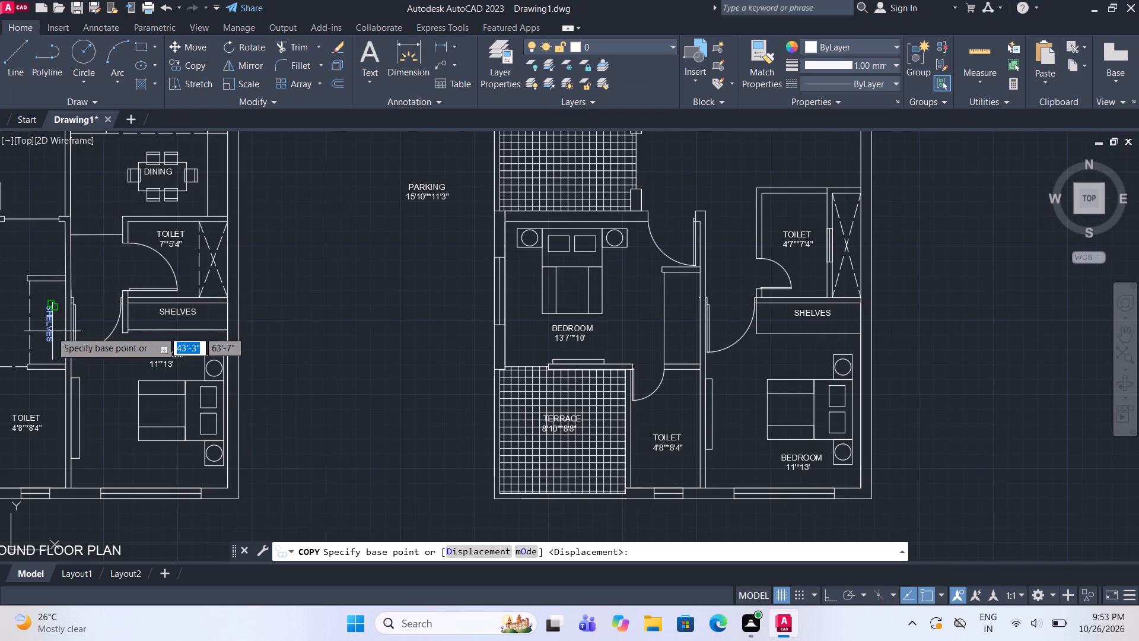
left_click_drag(42, 334, 53, 334)
scroll(679, 304, "up", 2)
left_click(675, 288)
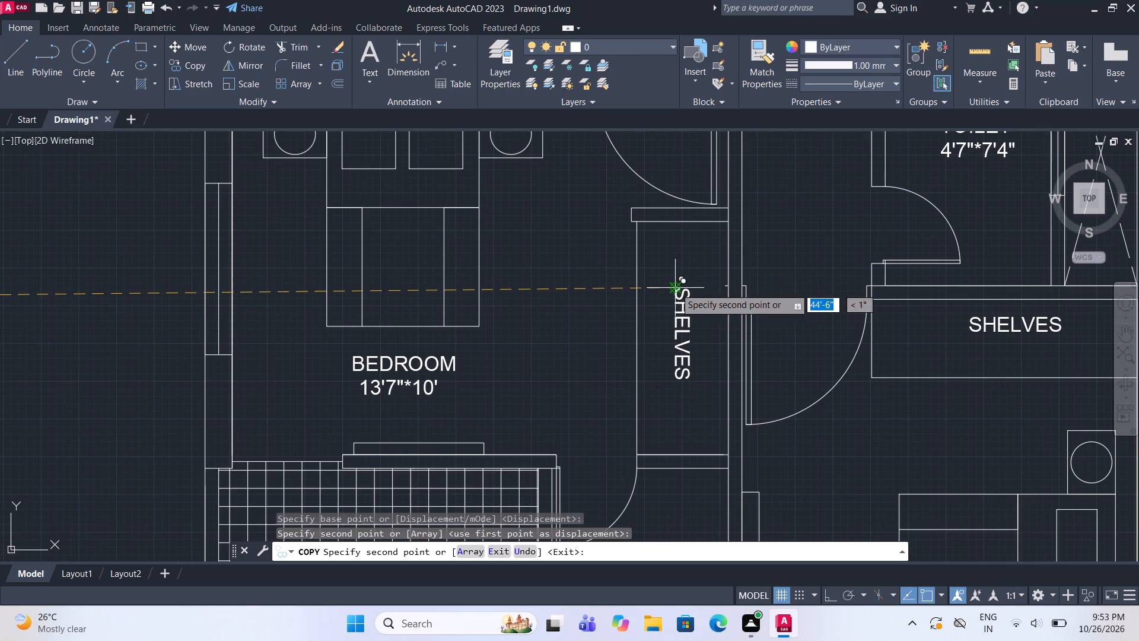
key("Escape")
Change the PARKING label in the grid-hatched area beside the LIVING room to TERRACE with 8'10"*15' on a second line indented by one space.
scroll(489, 304, "down", 3)
scroll(656, 310, "up", 1)
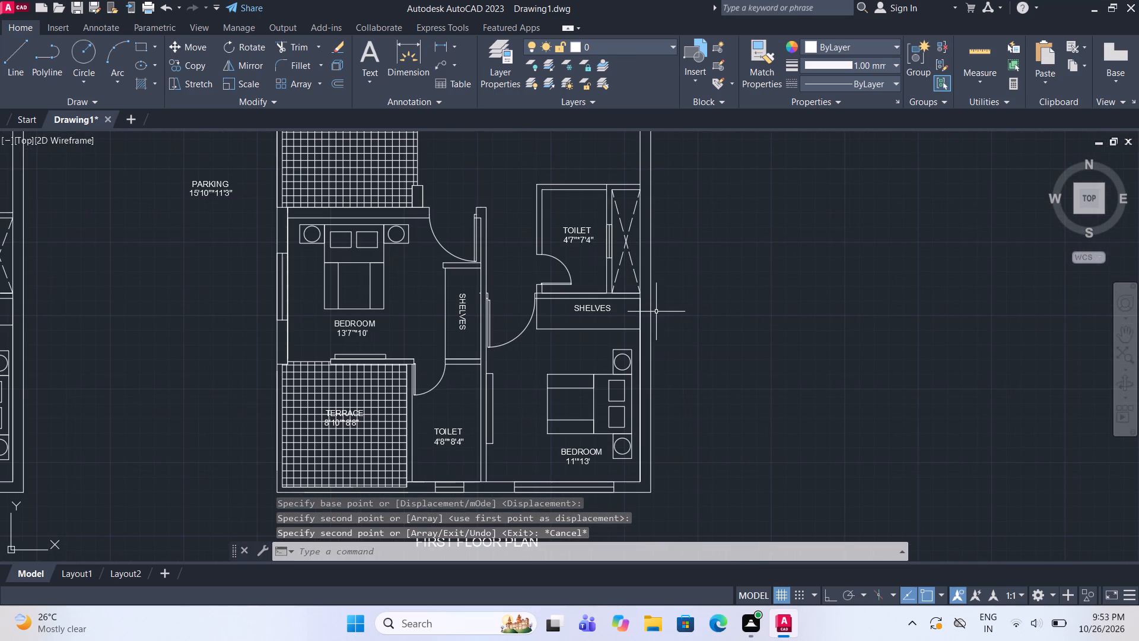
middle_click_drag(607, 315, 613, 383)
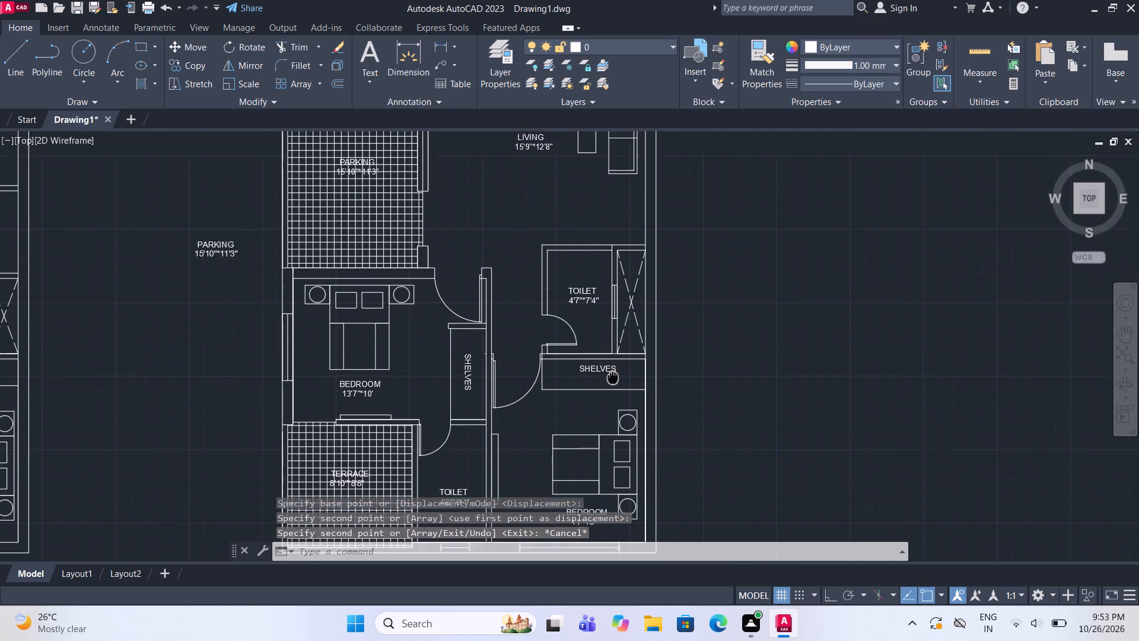
middle_click_drag(613, 383, 618, 407)
middle_click_drag(587, 310, 600, 337)
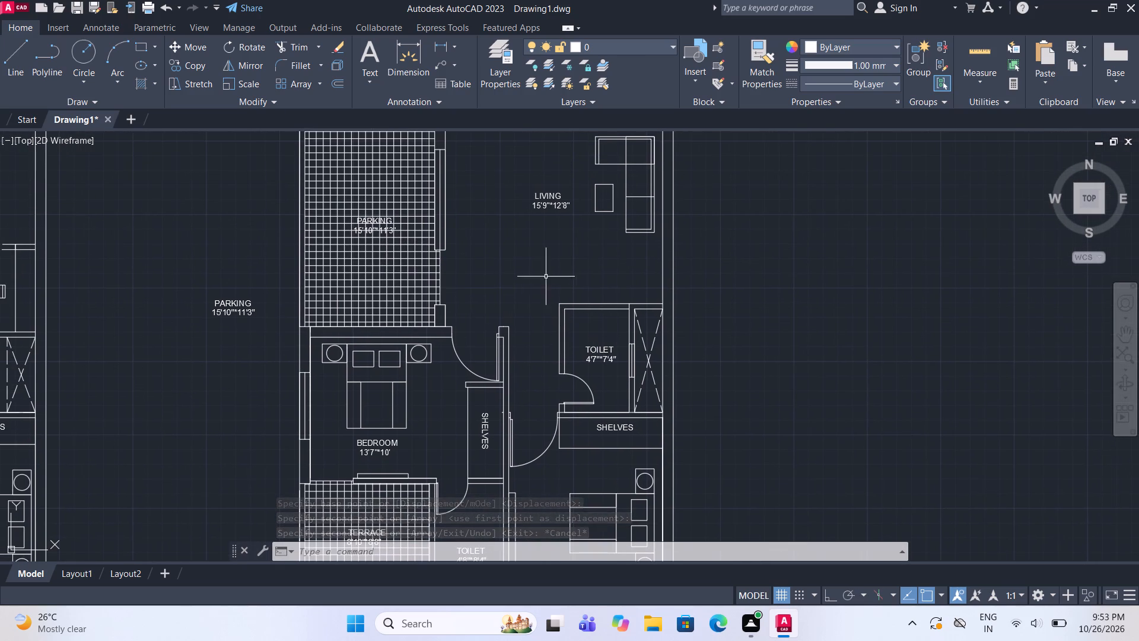
middle_click_drag(546, 277, 568, 340)
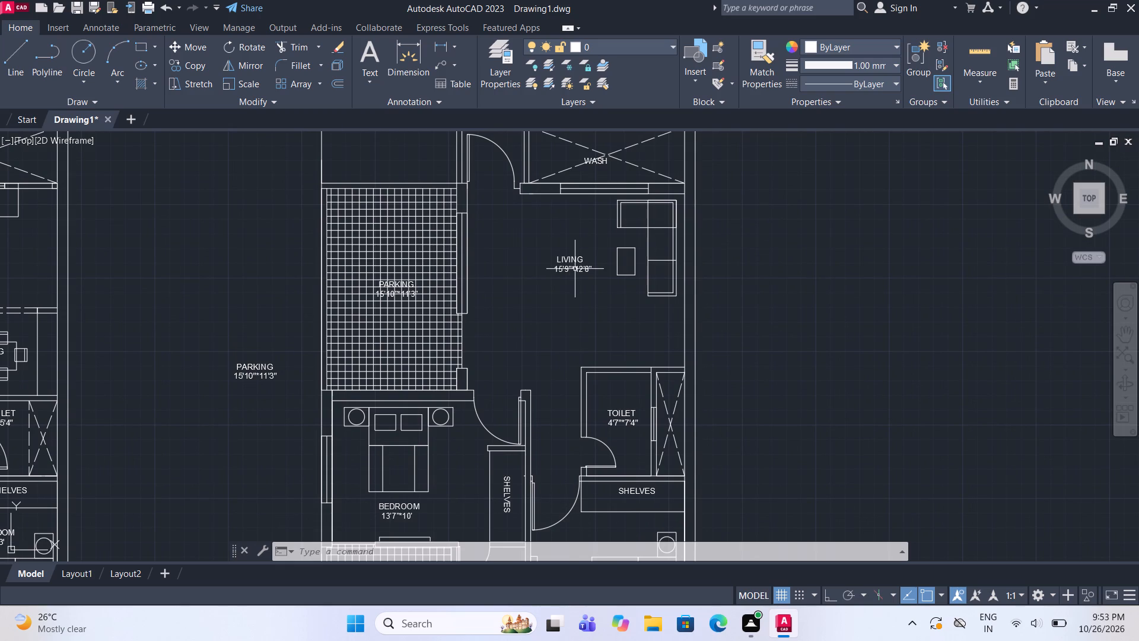
scroll(402, 274, "up", 2)
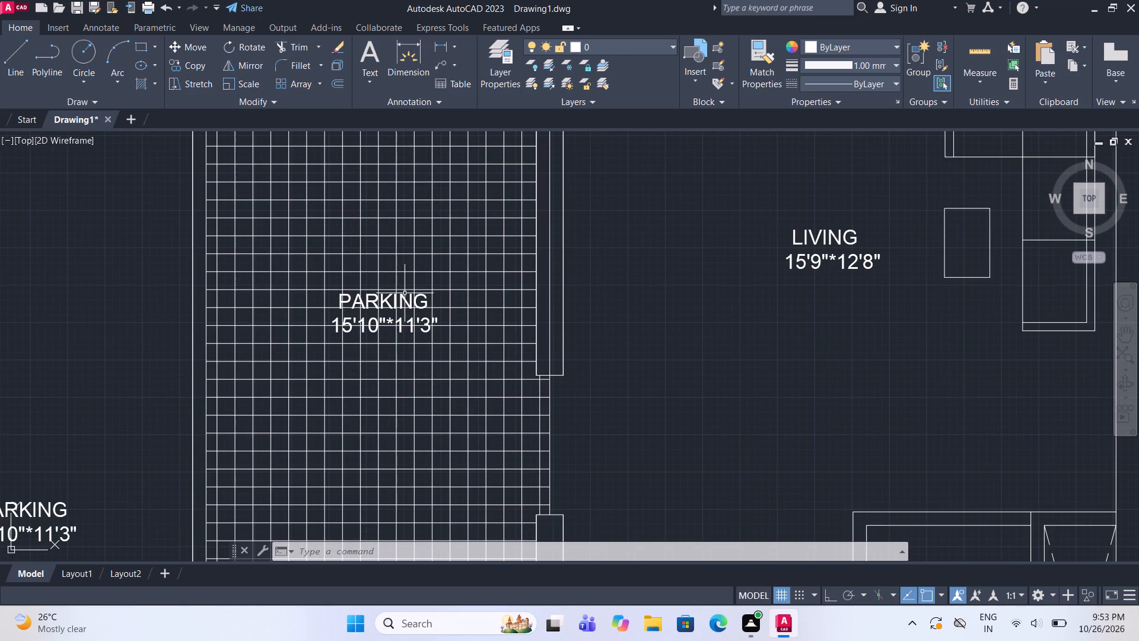
scroll(408, 315, "up", 1)
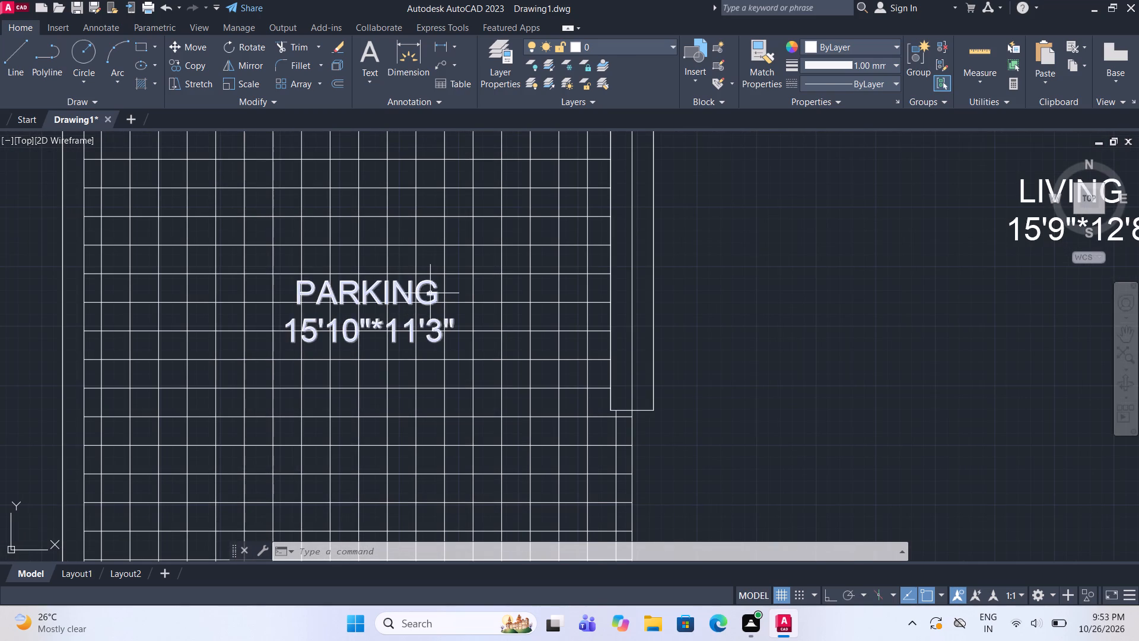
left_click(430, 293)
right_click(430, 293)
left_click(499, 226)
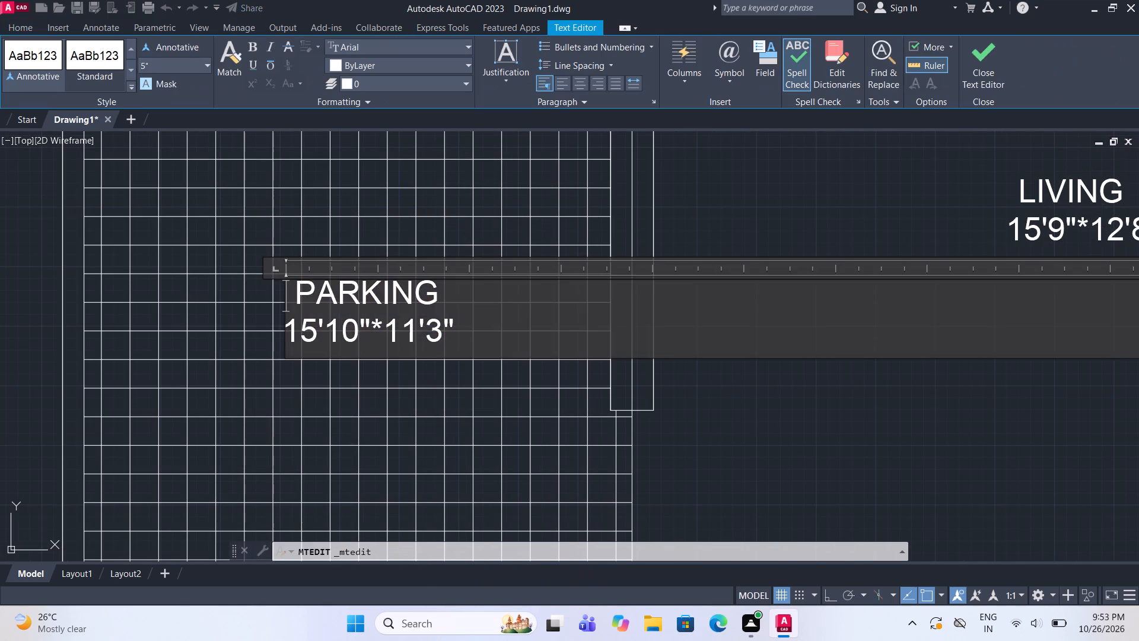
left_click(478, 334)
key("BackSpace")
key("BackSpace")
key("BackSpace")
key("BackSpace")
key("BackSpace")
key("BackSpace")
key("BackSpace")
key("BackSpace")
key("BackSpace")
key("BackSpace")
key("BackSpace")
key("BackSpace")
key("BackSpace")
key("BackSpace")
key("BackSpace")
key("BackSpace")
key("BackSpace")
key("BackSpace")
key("BackSpace")
key("BackSpace")
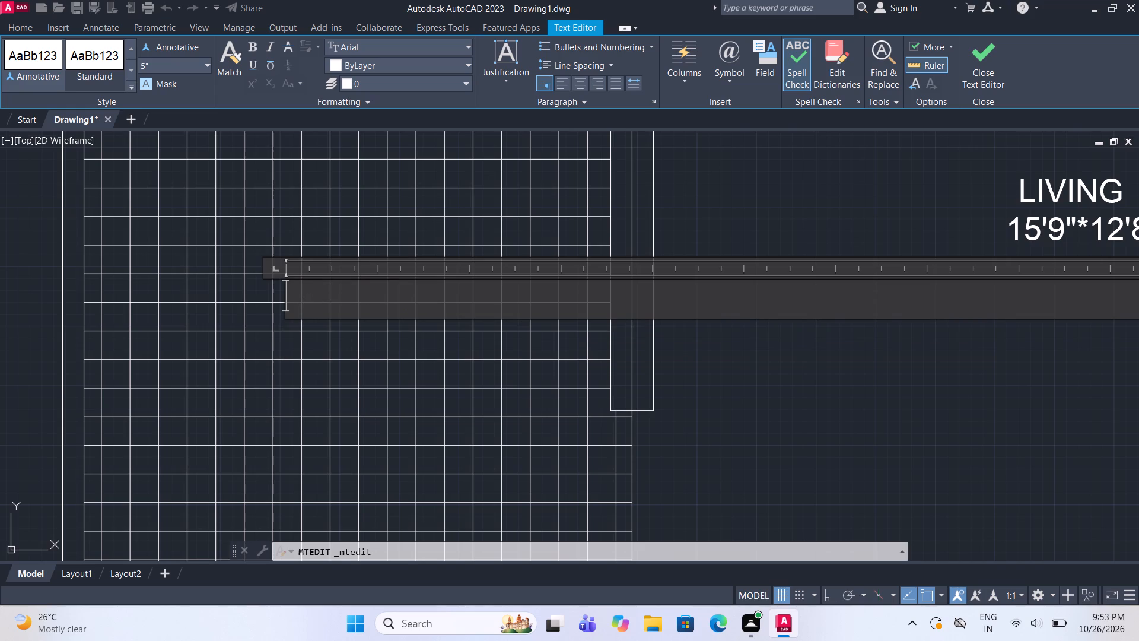
type("TERRACE")
key("Return")
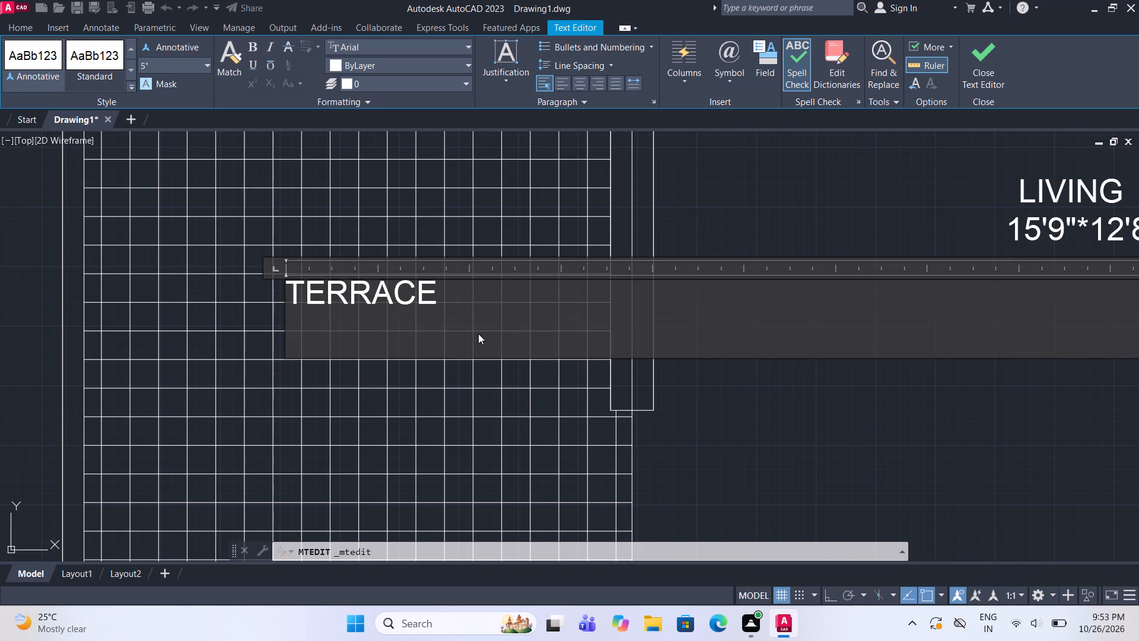
key("8")
type("'10")
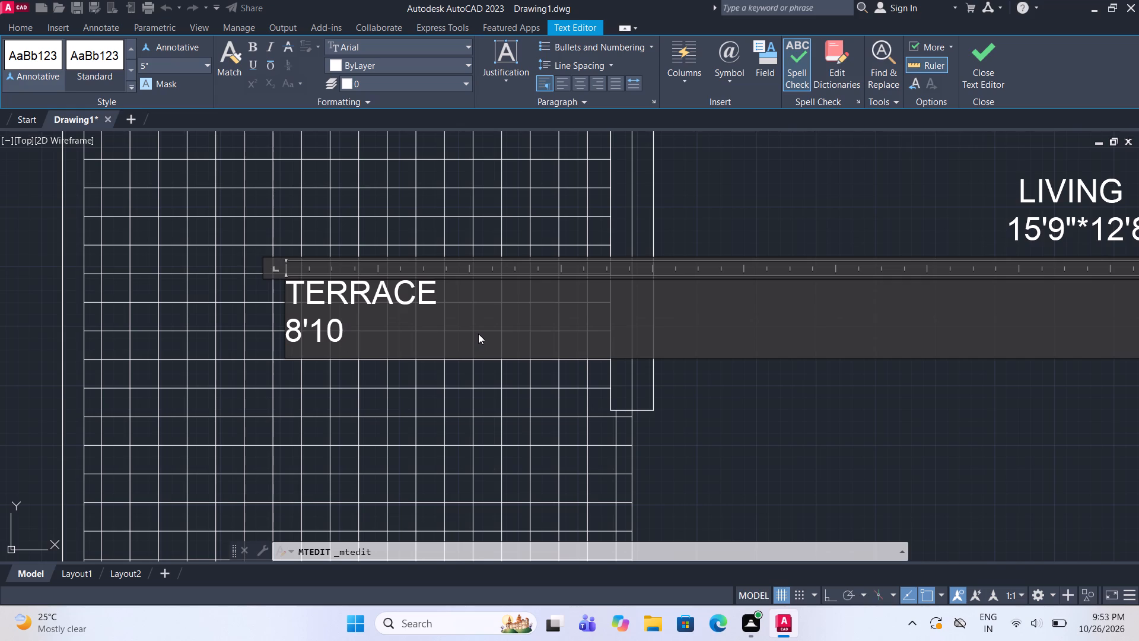
key("shift+quotedbl")
key("shift+asterisk")
type("15'")
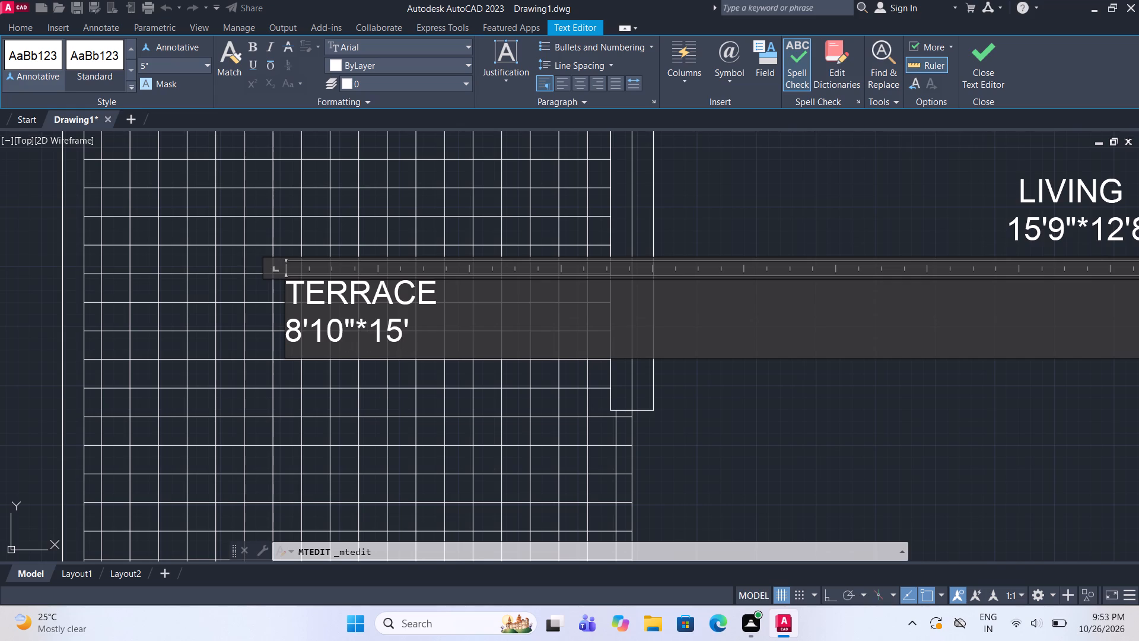
left_click(286, 329)
key("space")
left_click(968, 72)
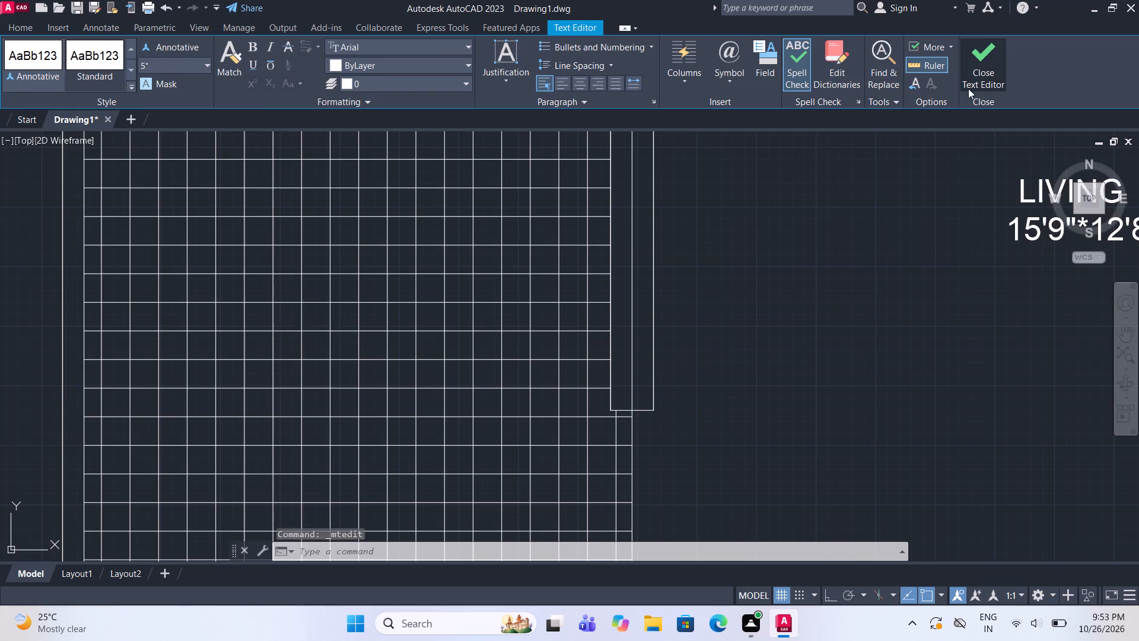
Replace the spare PARKING label and its dimensions between the two floor plans with MAIN ROAD.
scroll(457, 421, "down", 2)
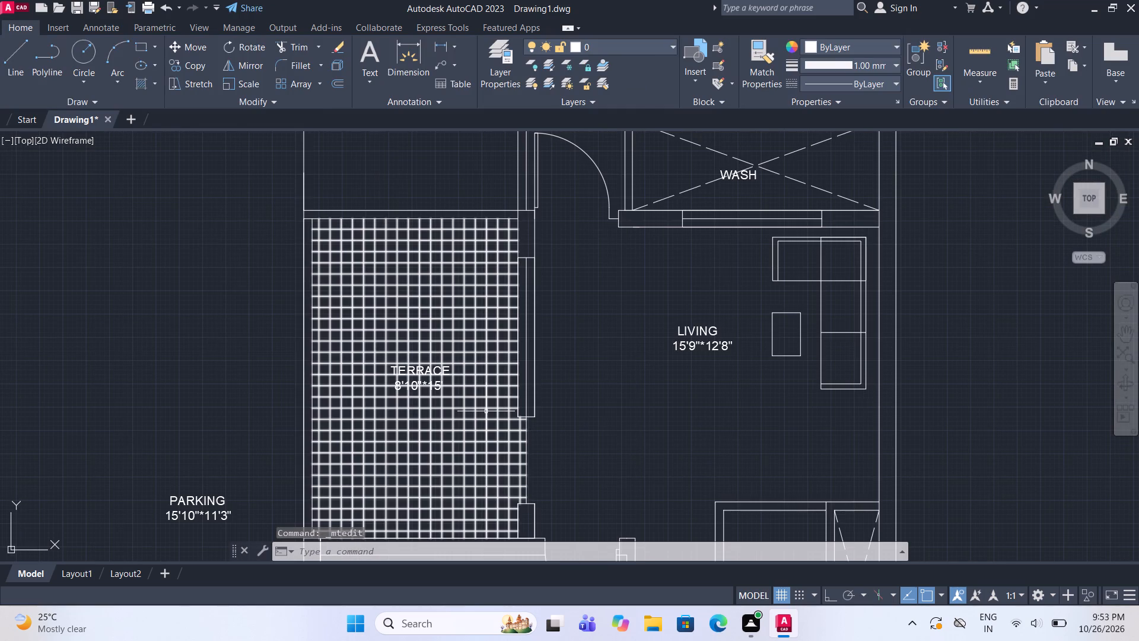
middle_click_drag(707, 284, 697, 403)
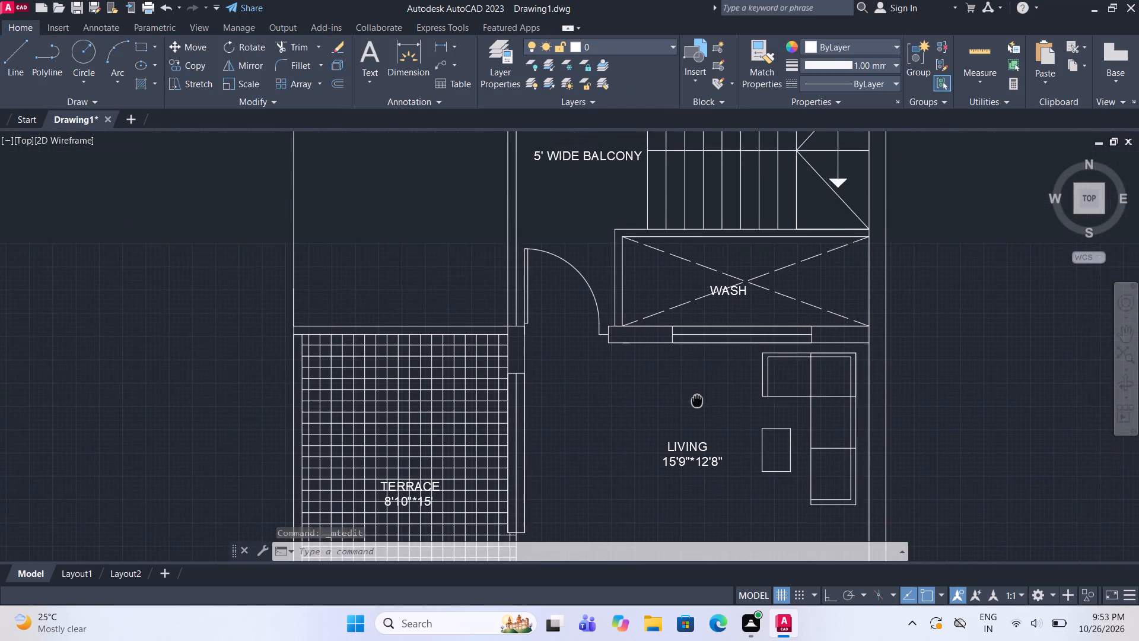
middle_click_drag(697, 403, 697, 431)
scroll(647, 373, "down", 4)
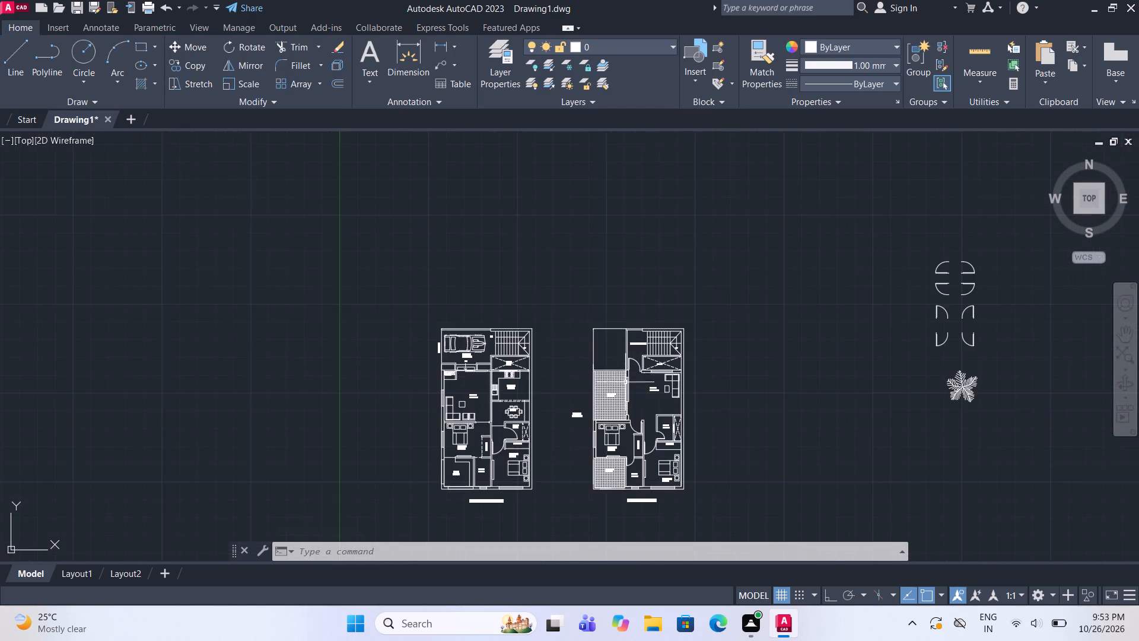
scroll(565, 392, "up", 3)
middle_click_drag(590, 452, 595, 373)
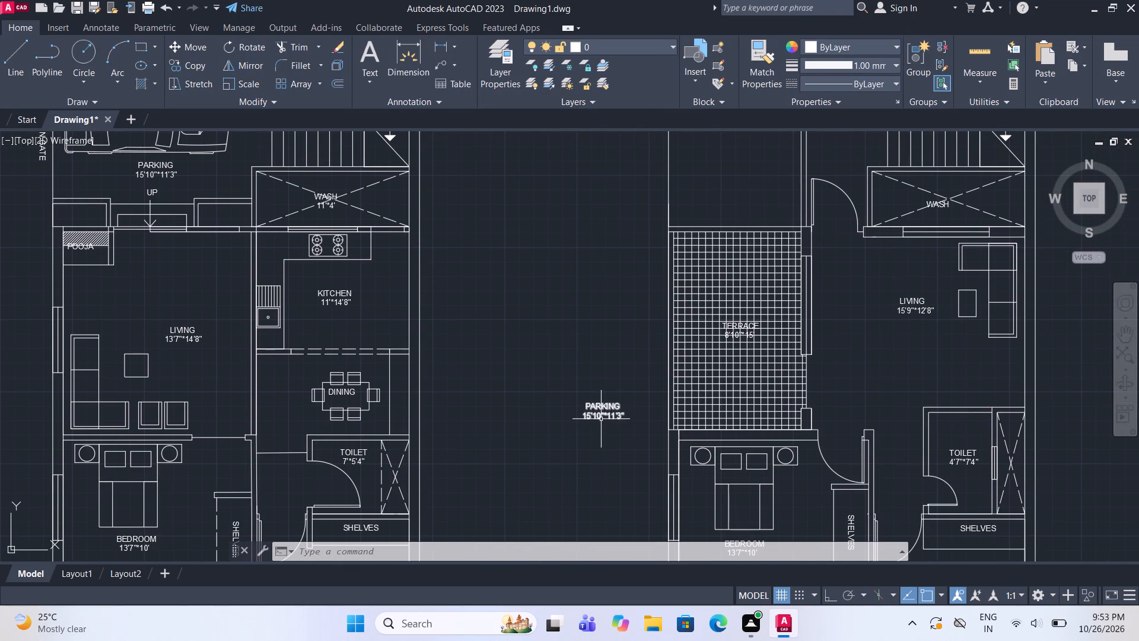
middle_click_drag(602, 439, 594, 407)
scroll(590, 381, "up", 2)
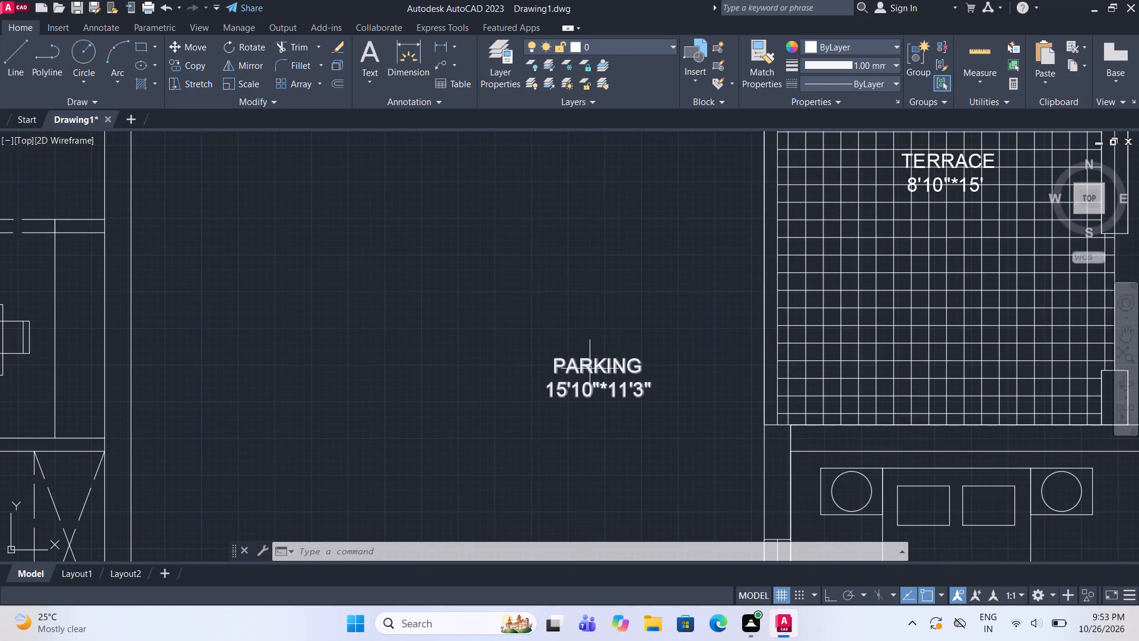
left_click(589, 365)
right_click(590, 379)
left_click(667, 237)
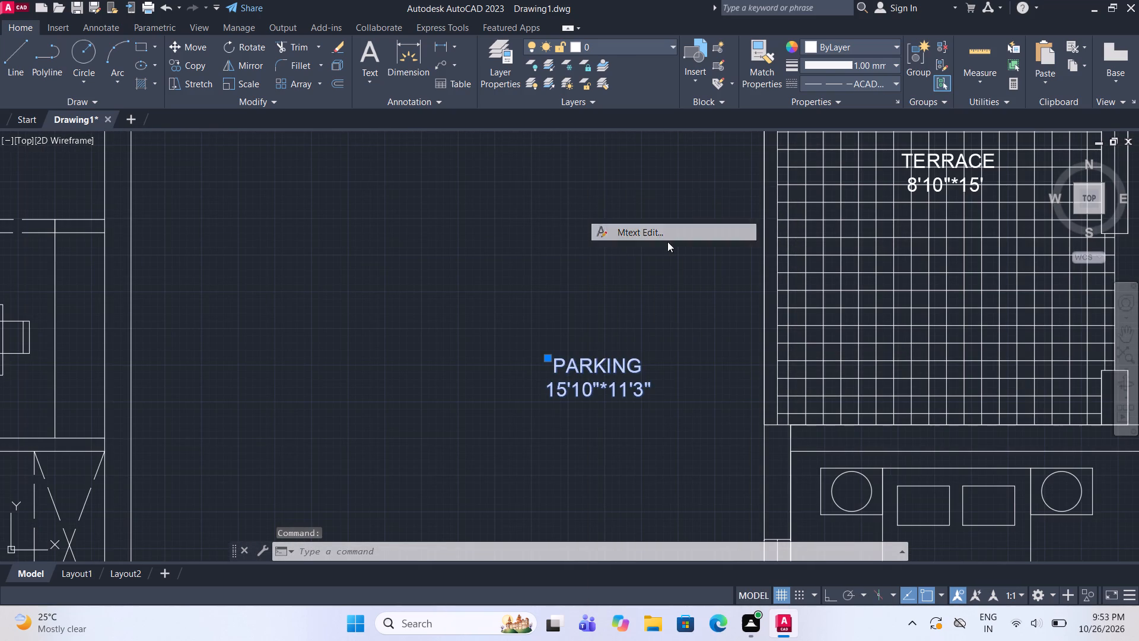
left_click(669, 404)
key("BackSpace")
key("BackSpace")
key("BackSpace")
key("BackSpace")
key("BackSpace")
key("BackSpace")
key("BackSpace")
key("BackSpace")
key("BackSpace")
key("BackSpace")
key("BackSpace")
key("BackSpace")
key("BackSpace")
key("BackSpace")
key("BackSpace")
key("BackSpace")
key("BackSpace")
key("BackSpace")
key("BackSpace")
key("BackSpace")
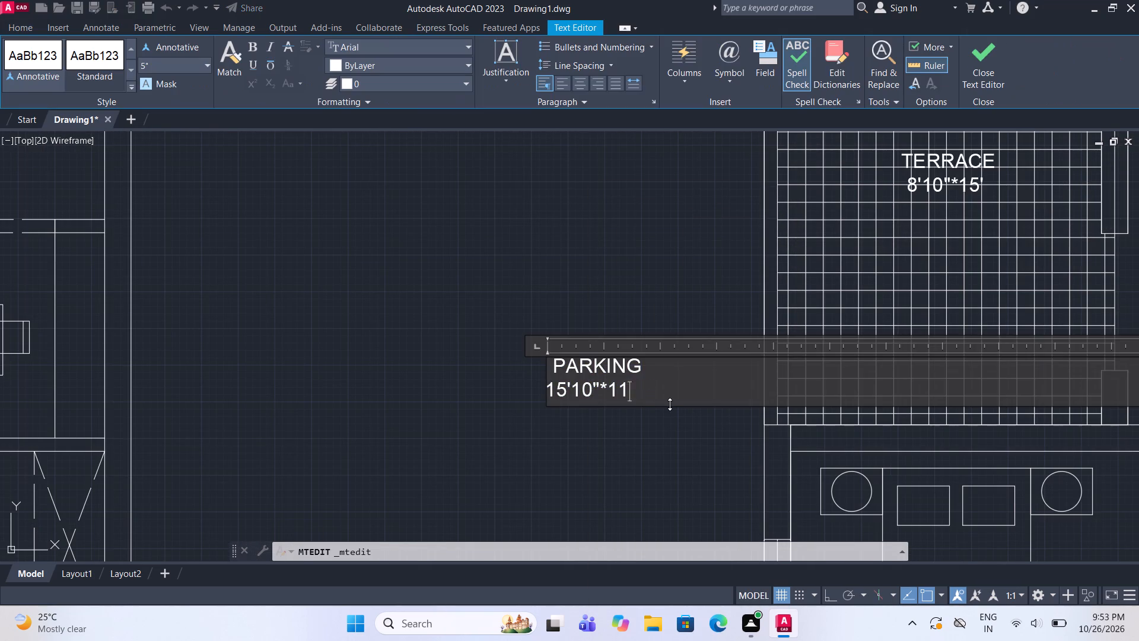
type("MAIN ROAD")
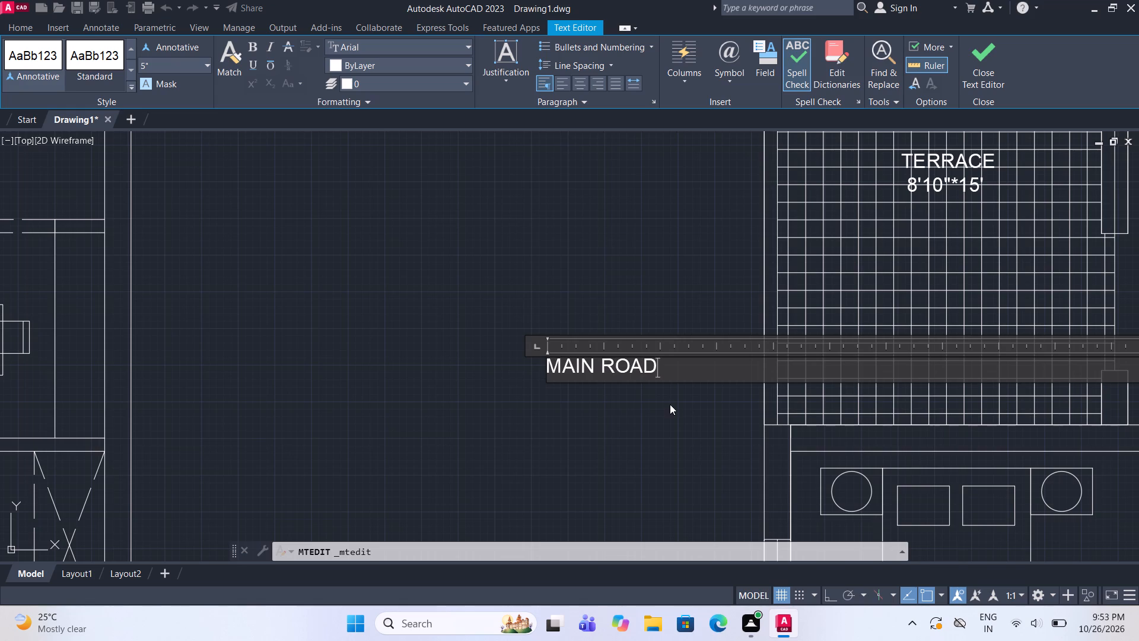
left_click(996, 55)
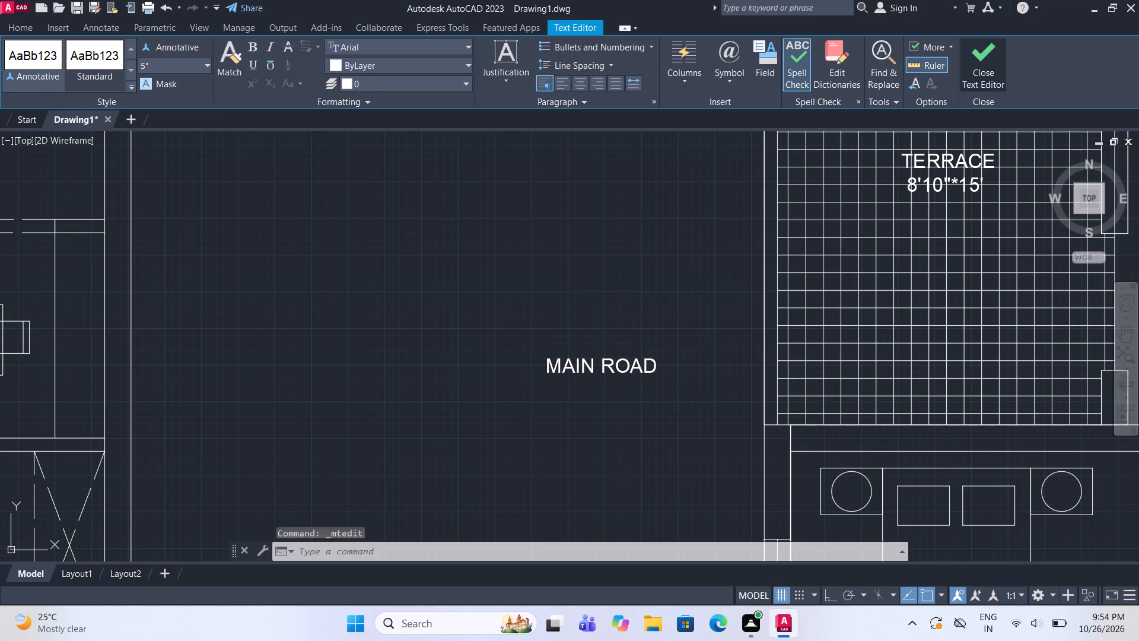
Rotate the MAIN ROAD label a quarter turn so that it reads vertically upward.
scroll(623, 243, "down", 2)
scroll(651, 268, "up", 1)
left_click(613, 299)
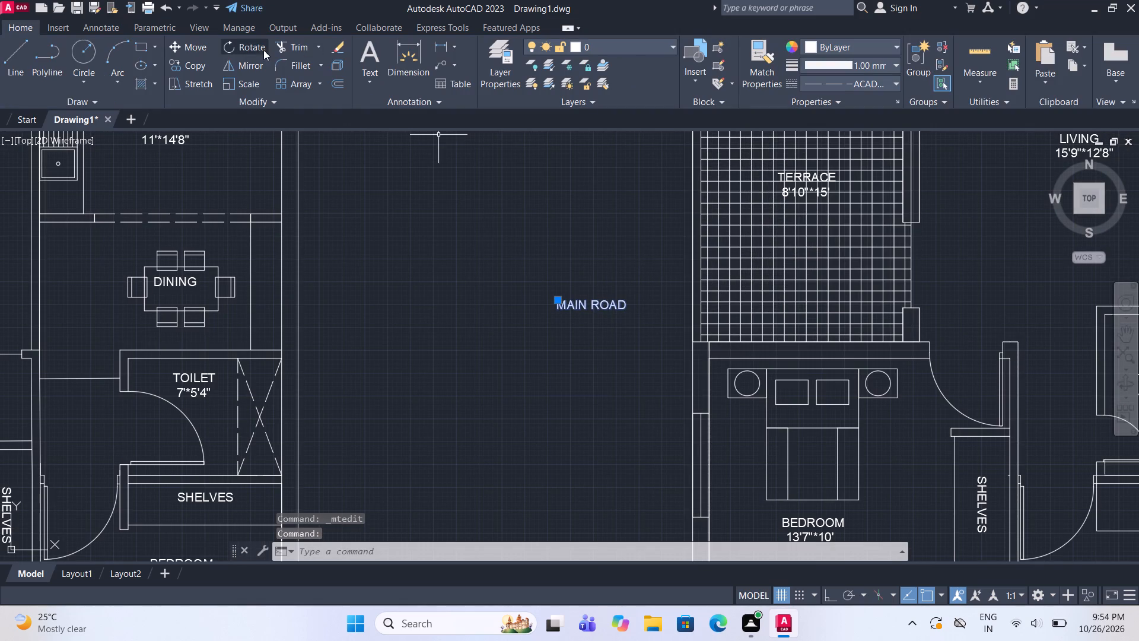
left_click(249, 46)
left_click(598, 280)
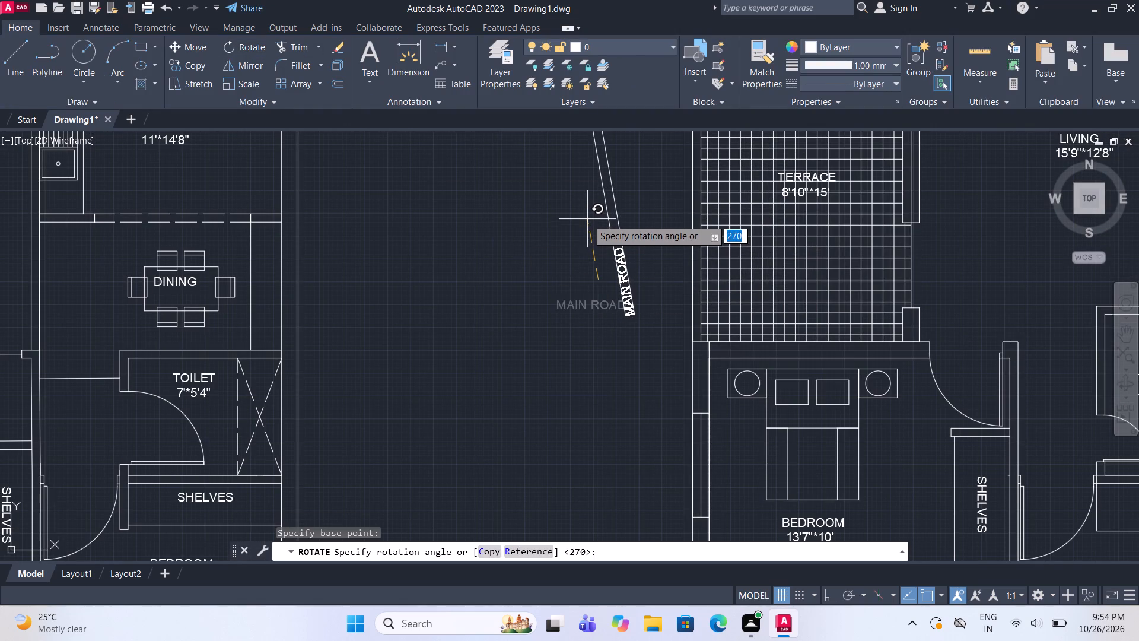
key("F8")
left_click(595, 205)
Move the vertical MAIN ROAD label closer to the first floor plan's outer wall, beside the TERRACE and BEDROOM boundary.
scroll(610, 280, "down", 3)
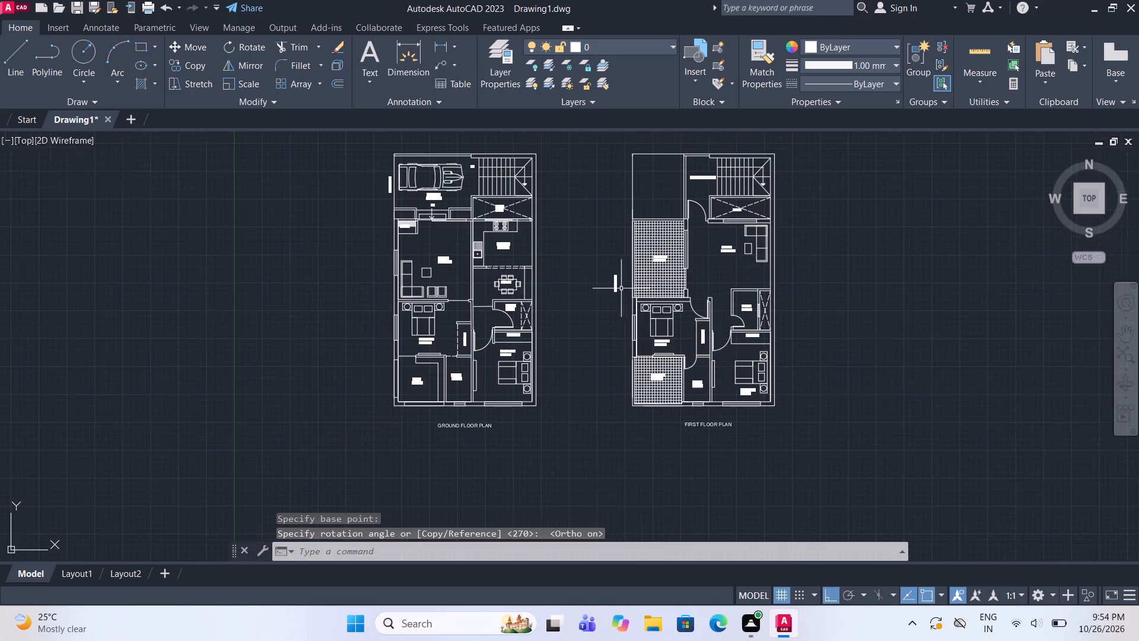
scroll(631, 291, "up", 2)
left_click(591, 264)
left_click(187, 49)
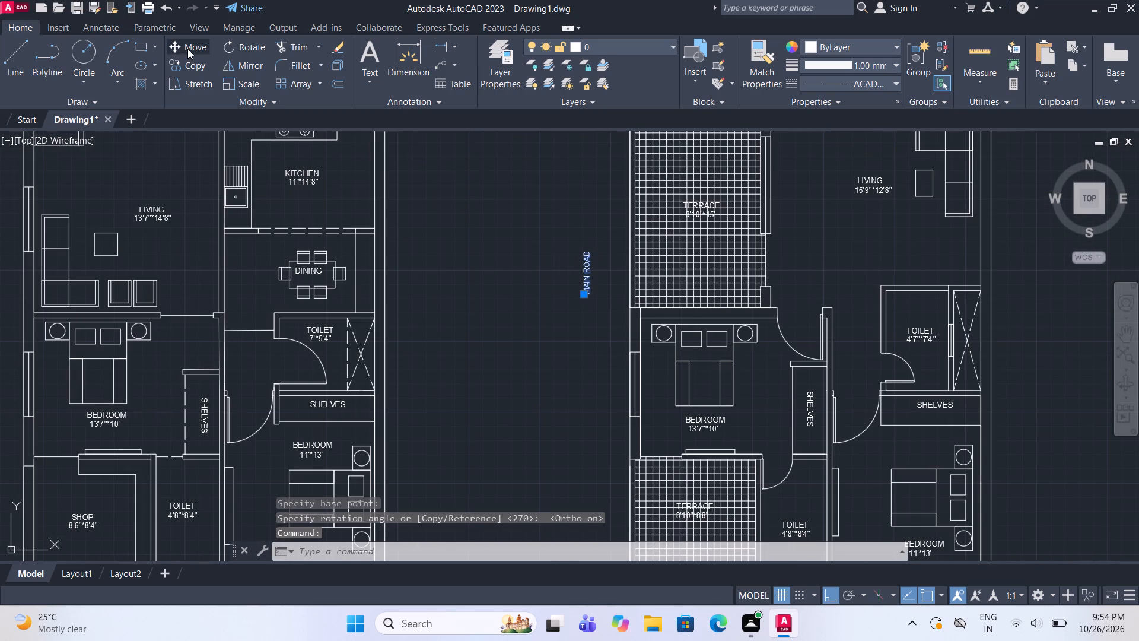
left_click(567, 268)
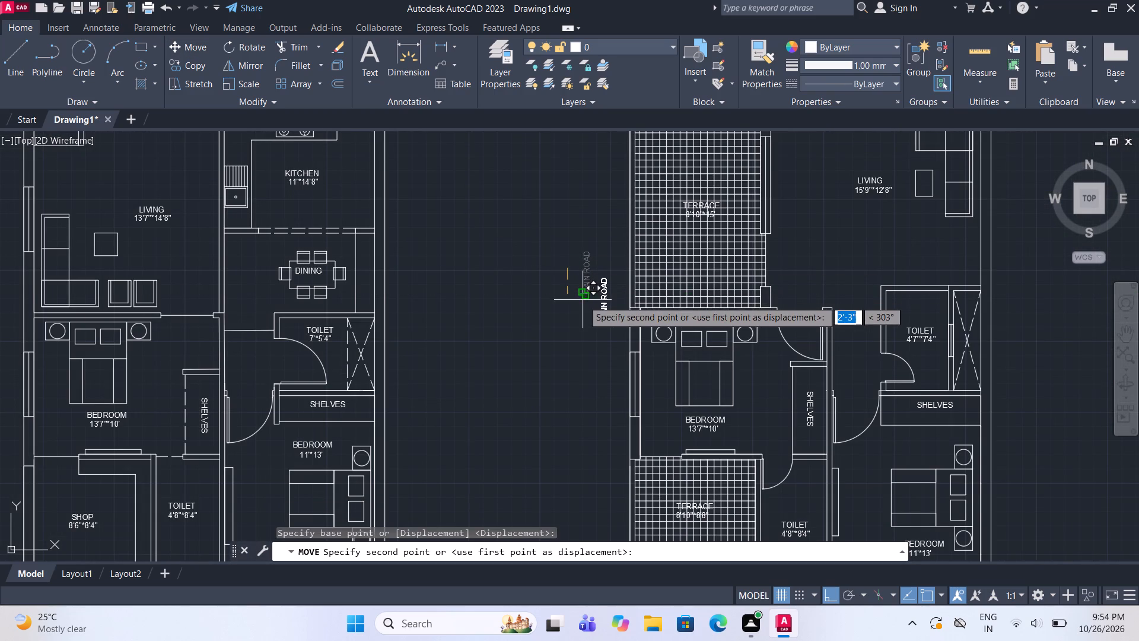
key("F8")
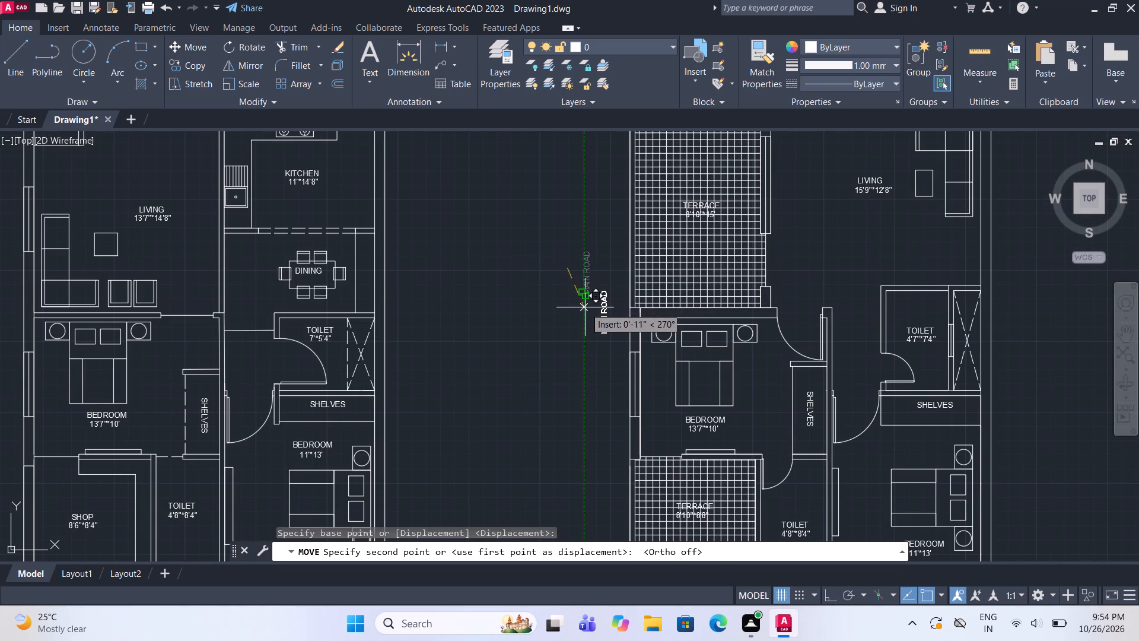
left_click(585, 307)
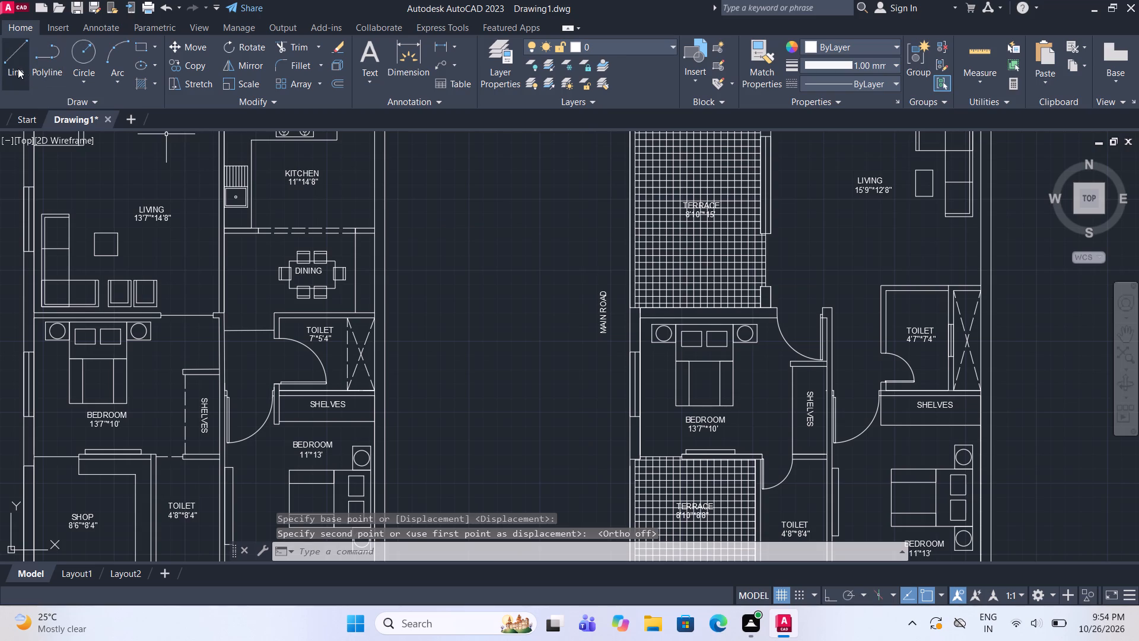
Draw a vertical line about 8' long extending upward from just above the MAIN ROAD label.
left_click(16, 68)
middle_click_drag(514, 303, 520, 339)
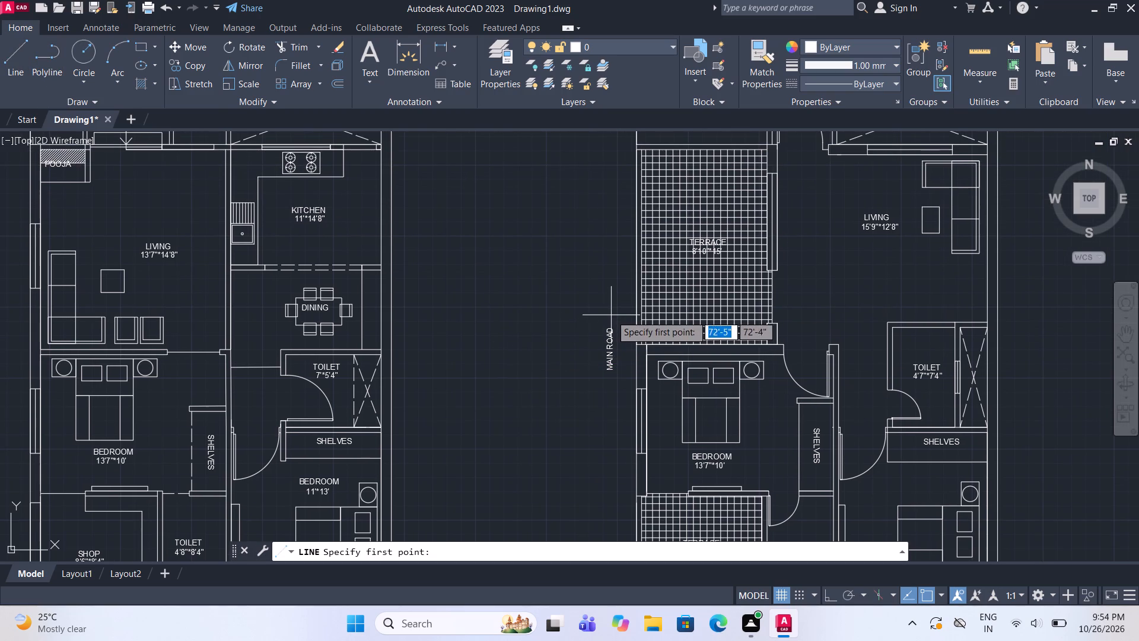
left_click(607, 312)
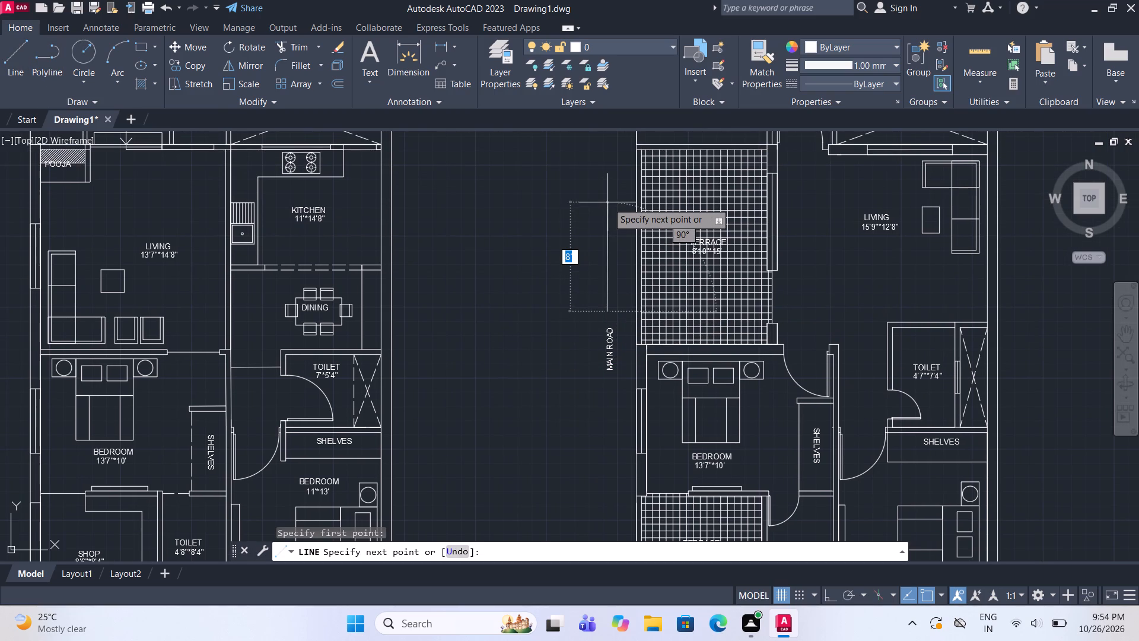
key("F8")
left_click(611, 202)
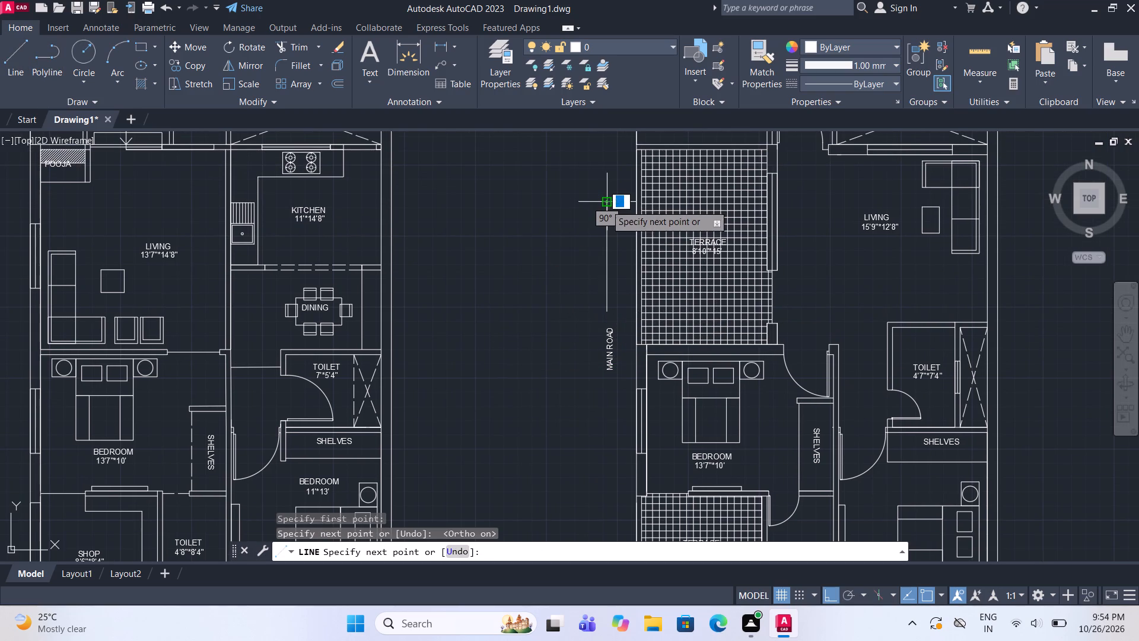
key("Escape")
Draw a slanted arrowhead line about 1'-4" long, down and to the left from the vertical line's top end.
left_click(20, 67)
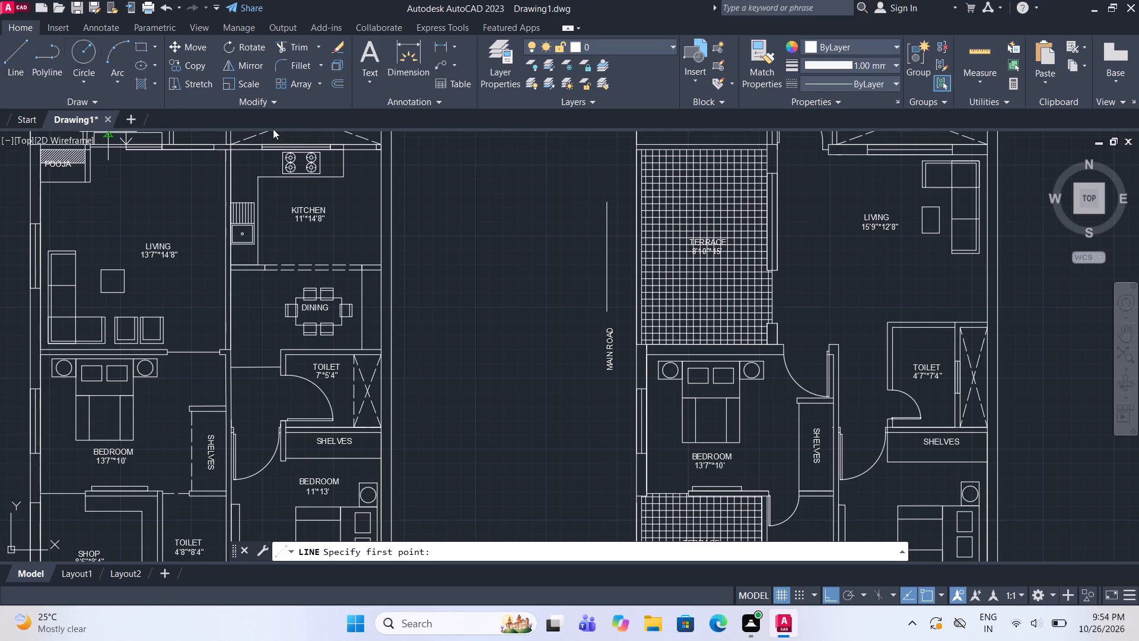
scroll(618, 200, "up", 1)
left_click(602, 204)
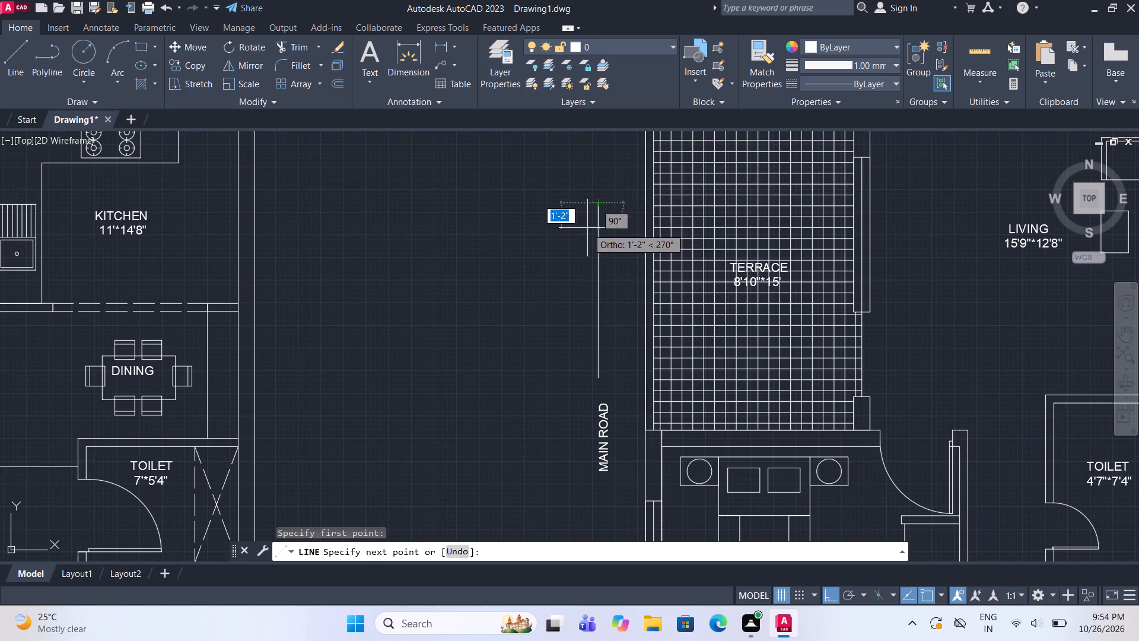
scroll(587, 229, "up", 3)
key("F8")
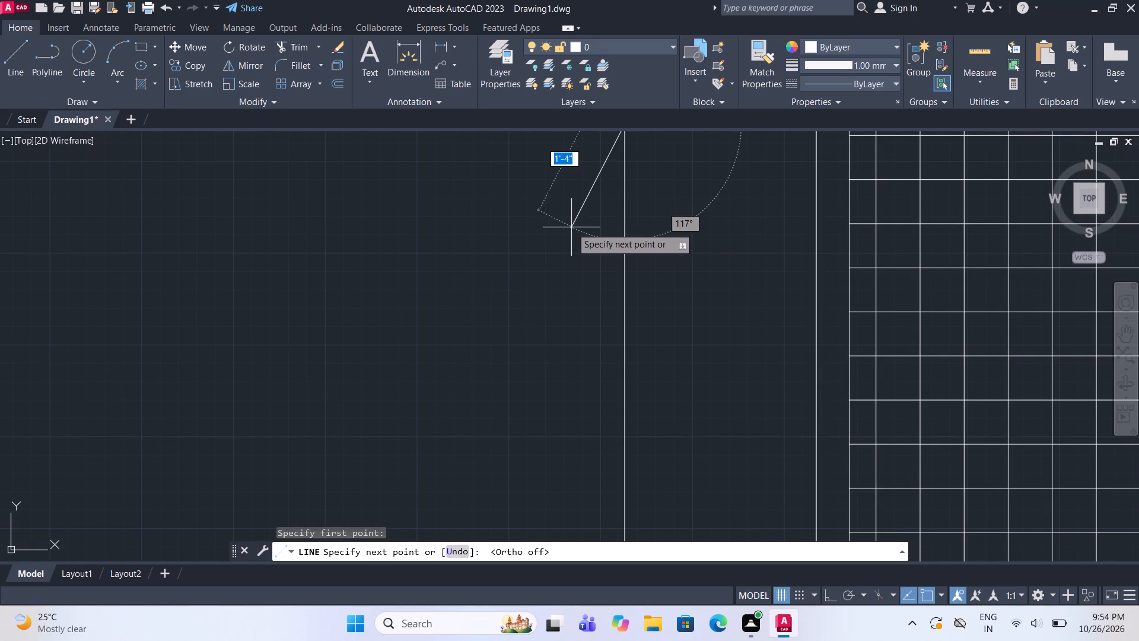
left_click(571, 227)
scroll(571, 263, "down", 2)
scroll(593, 224, "up", 2)
key("Escape")
Mirror the slanted arrowhead line about the vertical line, keeping the original.
left_click(565, 238)
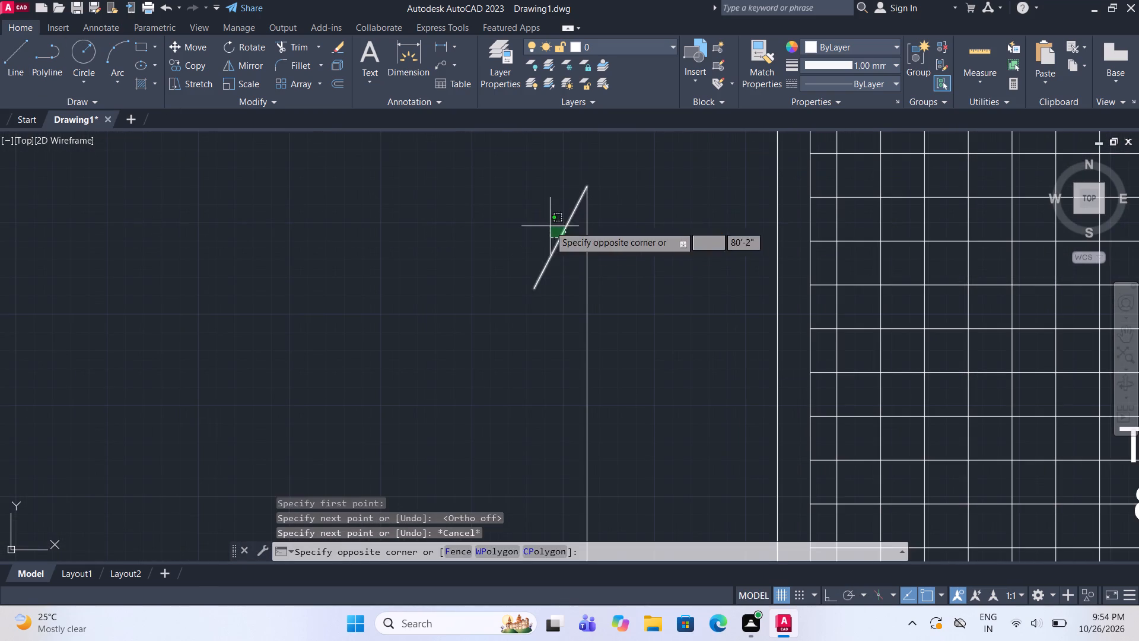
left_click(549, 226)
left_click(257, 66)
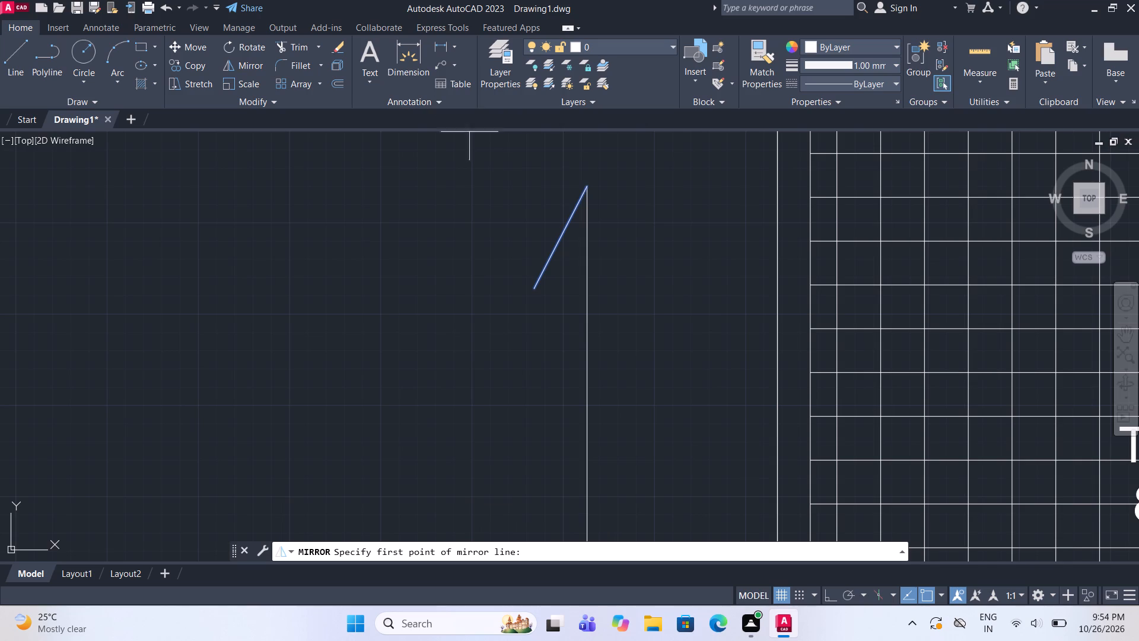
left_click(589, 185)
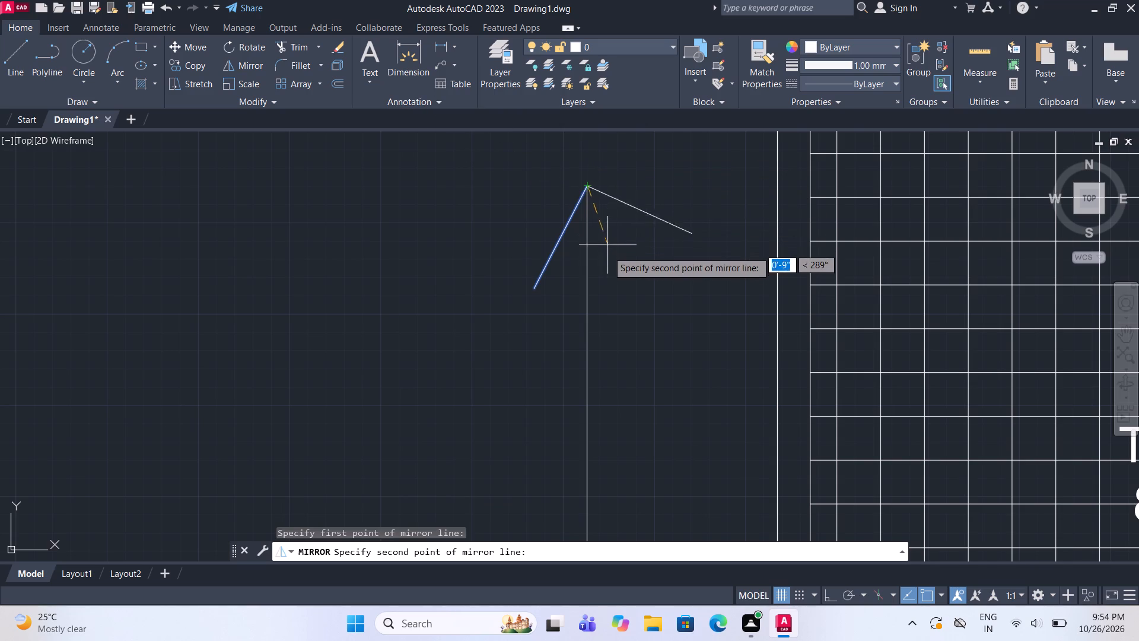
key("F8")
left_click(612, 289)
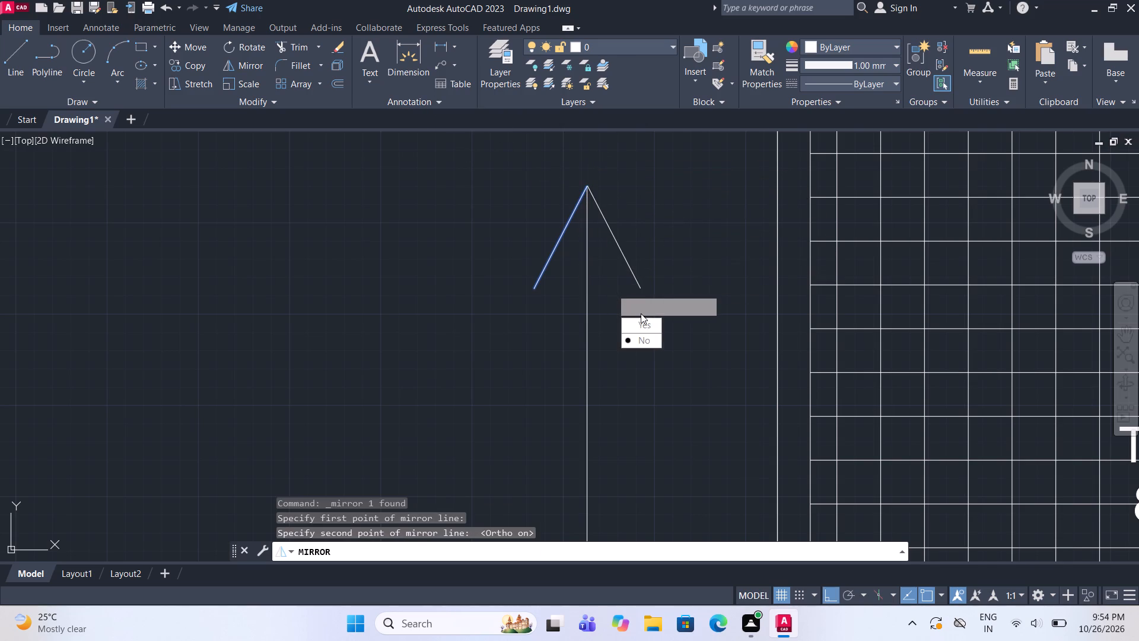
left_click_drag(647, 337, 612, 289)
Close the arrowhead with a horizontal base line about 1'-3" long between the ends of the slanted lines.
left_click(27, 53)
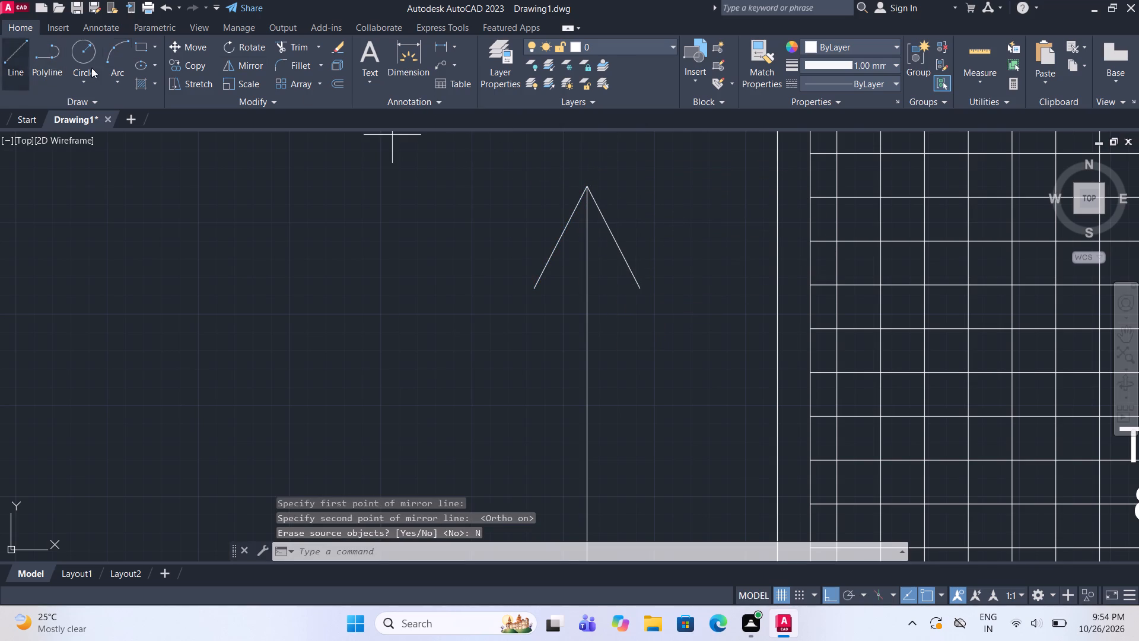
left_click(534, 288)
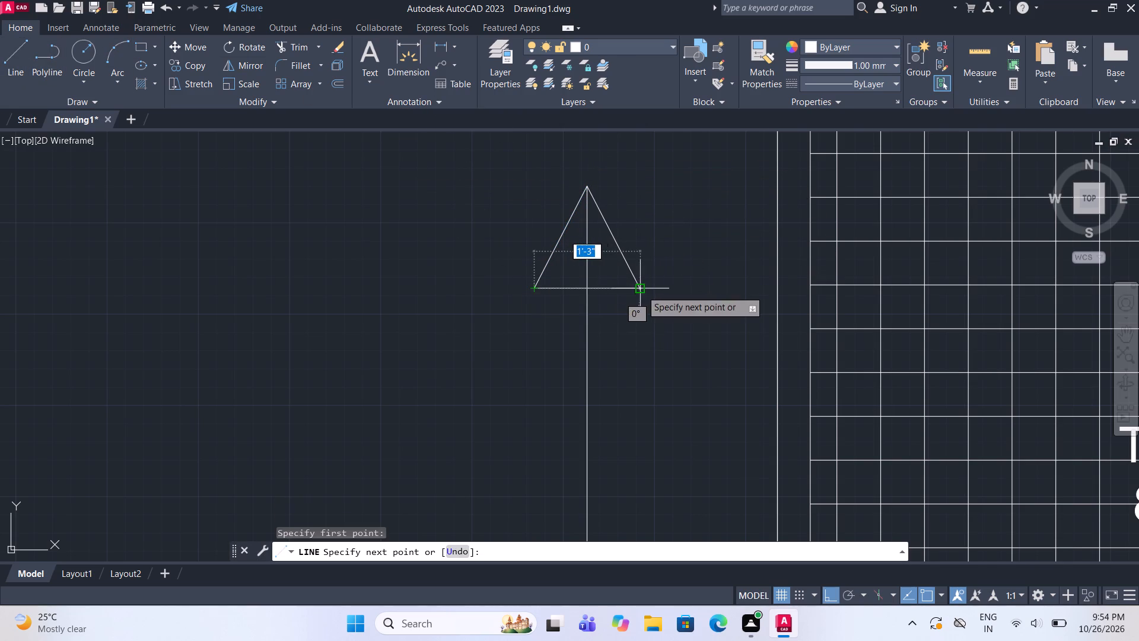
left_click(641, 290)
key("Escape")
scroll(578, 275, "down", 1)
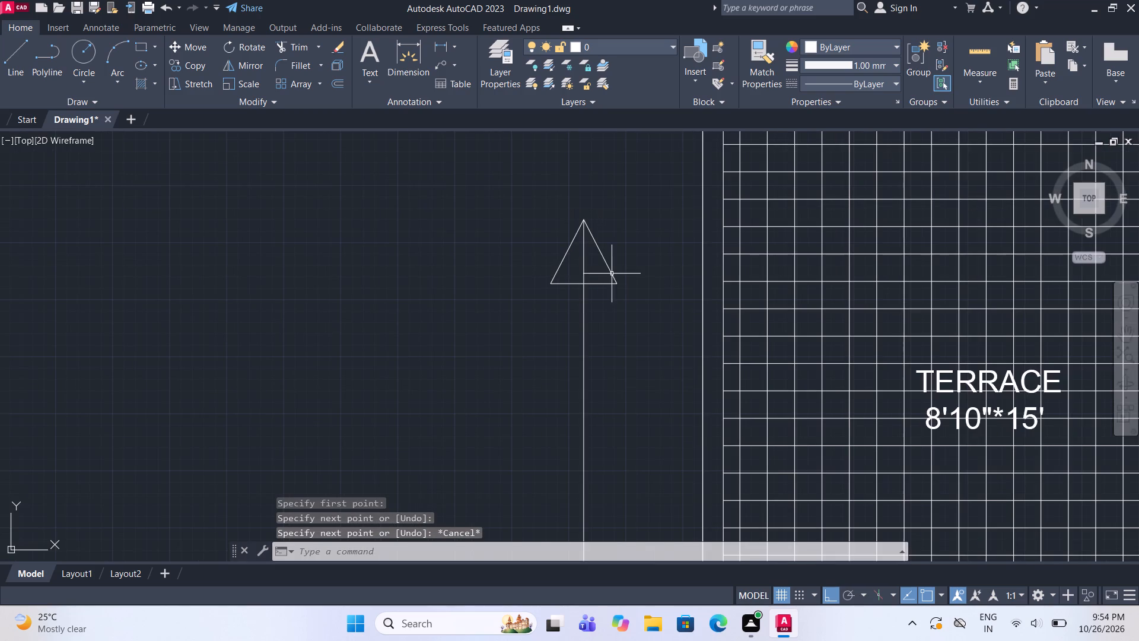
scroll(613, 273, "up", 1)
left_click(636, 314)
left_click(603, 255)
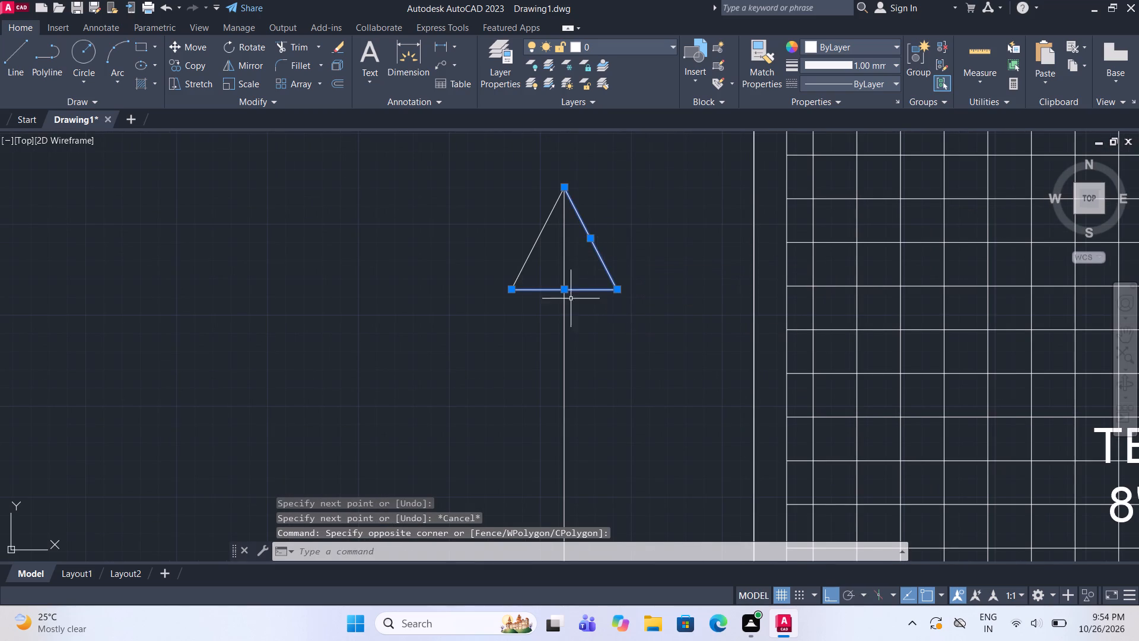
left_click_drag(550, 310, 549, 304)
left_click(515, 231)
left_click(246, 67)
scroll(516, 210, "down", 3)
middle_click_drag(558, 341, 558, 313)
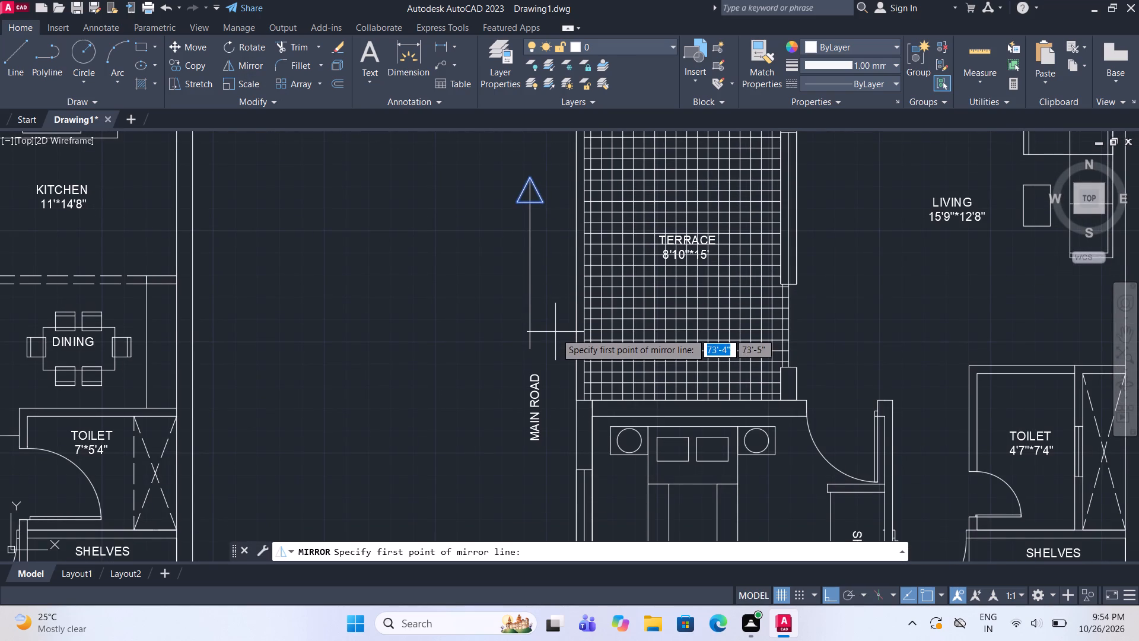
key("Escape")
Mirror the whole arrow about a horizontal axis through the middle of the MAIN ROAD label, keeping the original.
left_click_drag(556, 336, 556, 330)
left_click(504, 168)
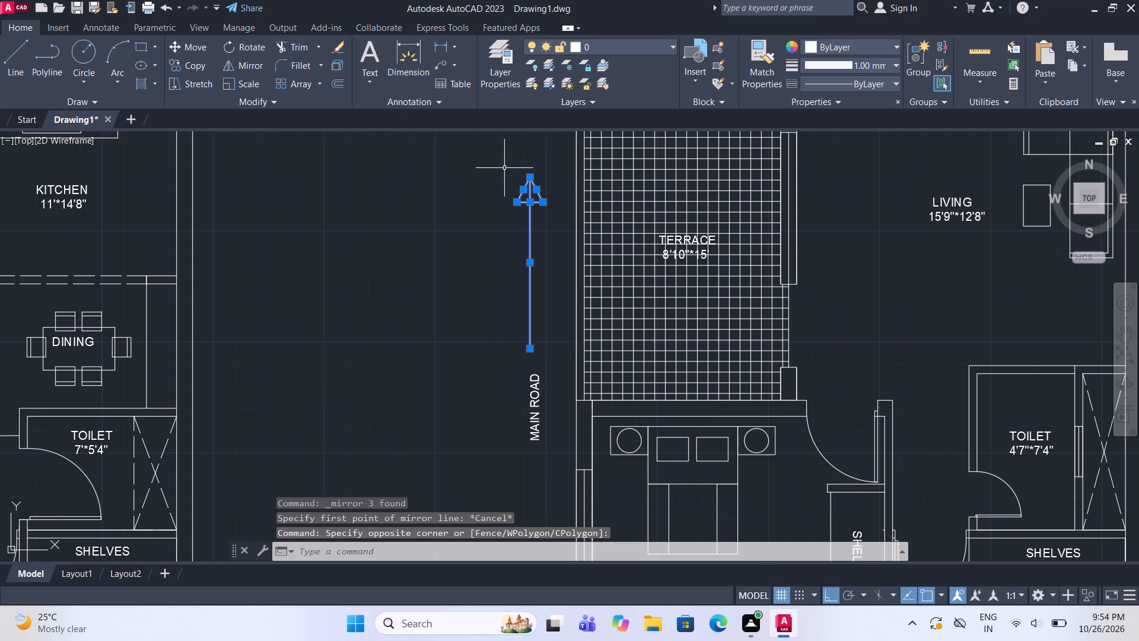
left_click(245, 72)
scroll(494, 161, "down", 2)
scroll(521, 255, "up", 1)
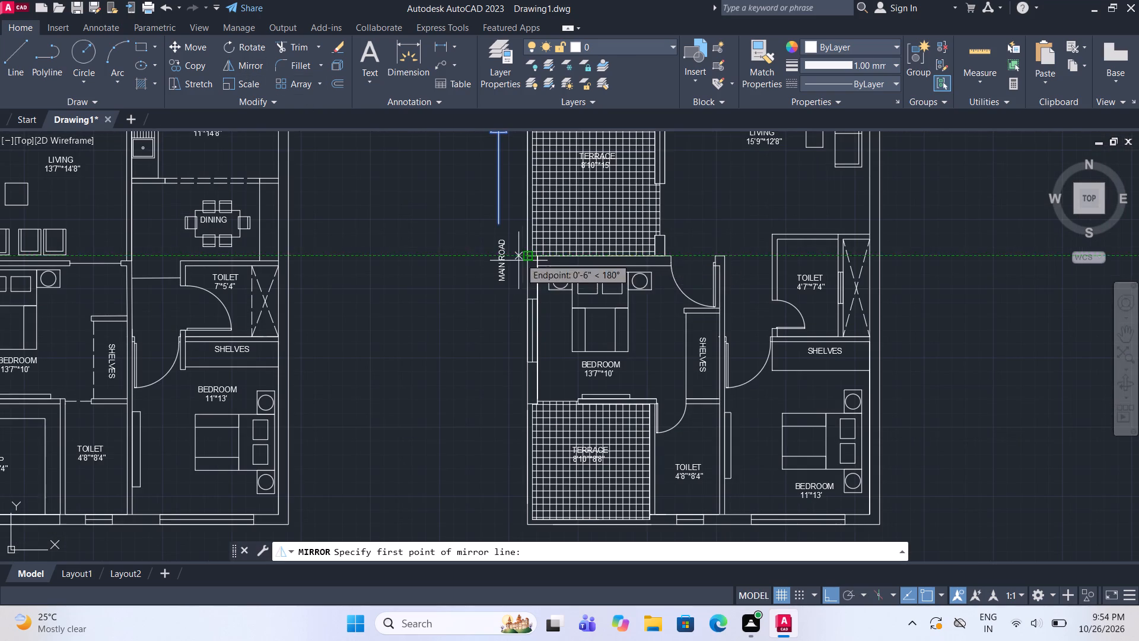
left_click(496, 261)
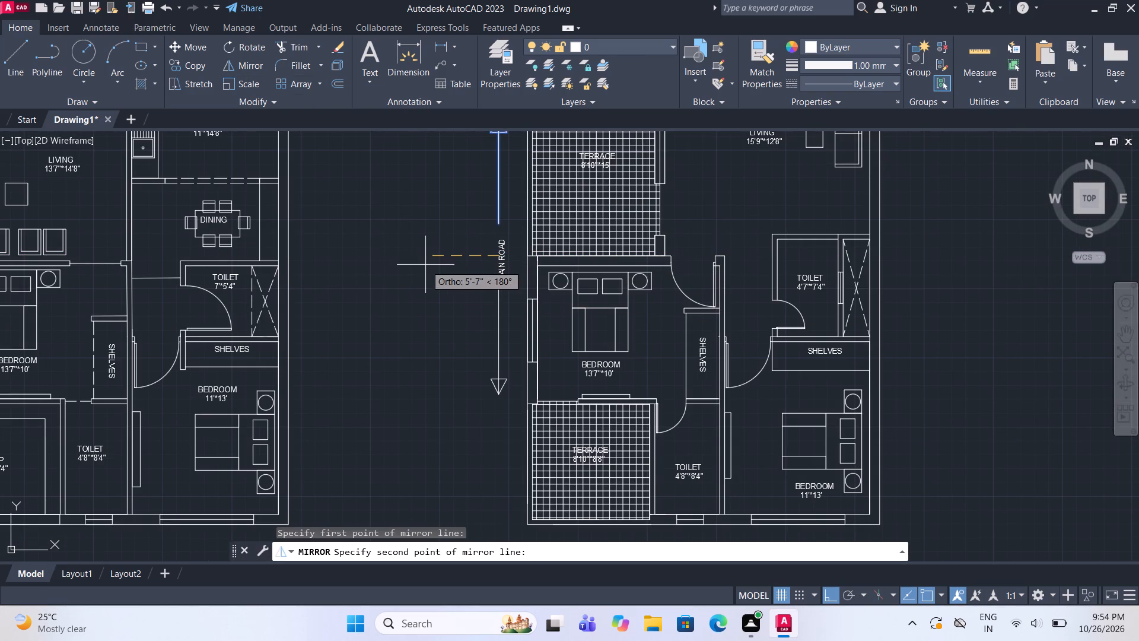
left_click(425, 265)
left_click_drag(462, 315, 426, 265)
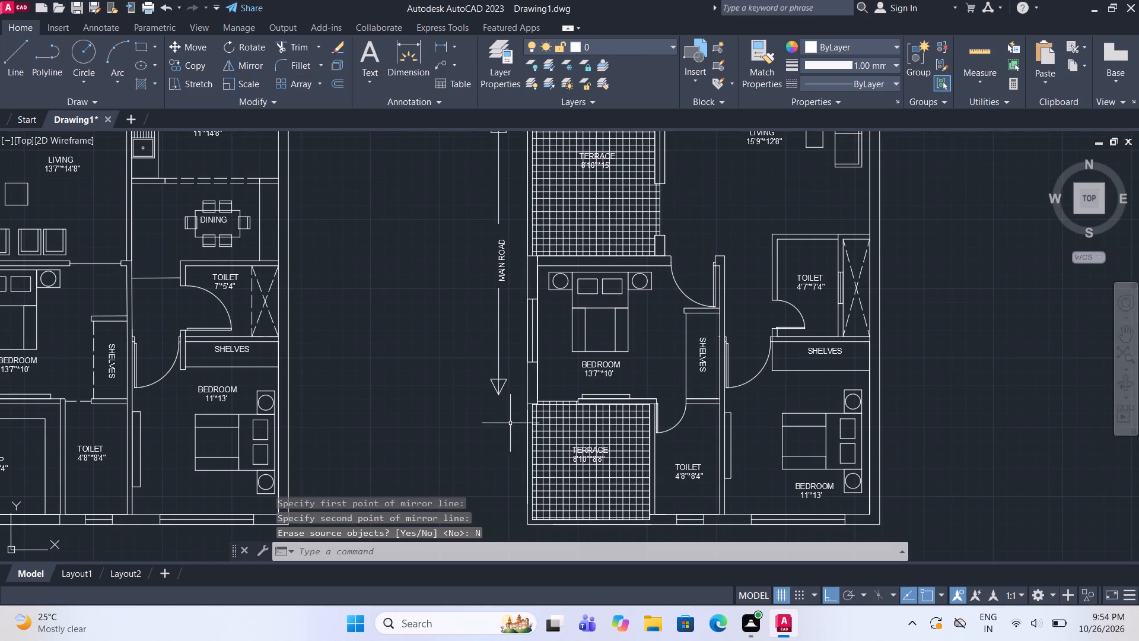
Move the mirrored arrow straight down about 1'-2" to leave a gap below the MAIN ROAD label.
left_click(508, 423)
left_click(489, 339)
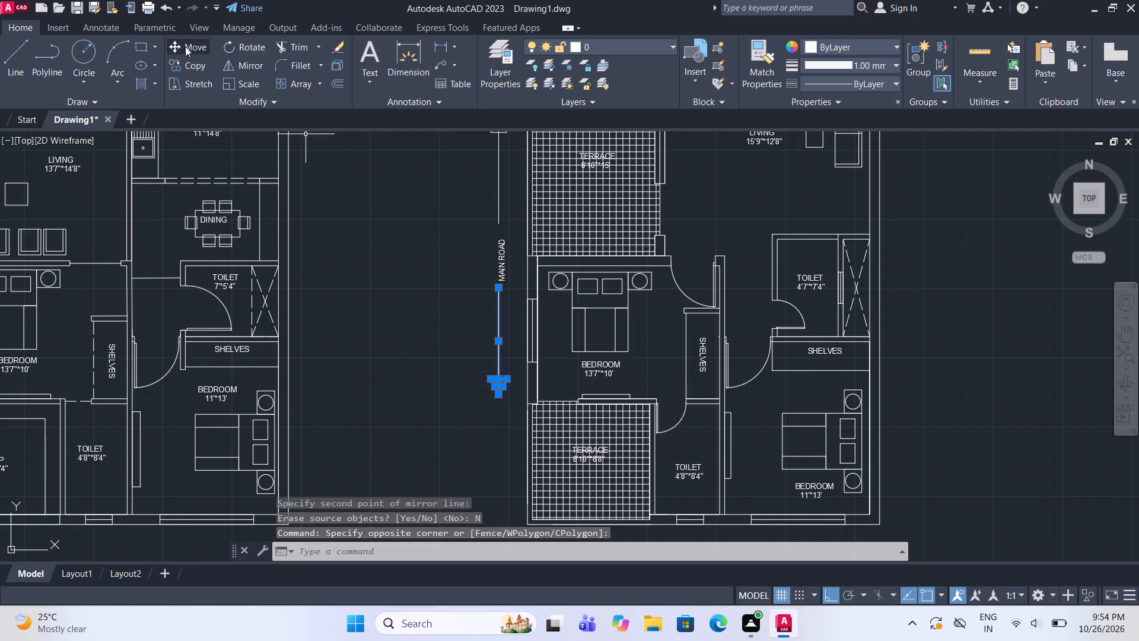
left_click(184, 49)
scroll(505, 271, "up", 3)
middle_click_drag(505, 271, 509, 302)
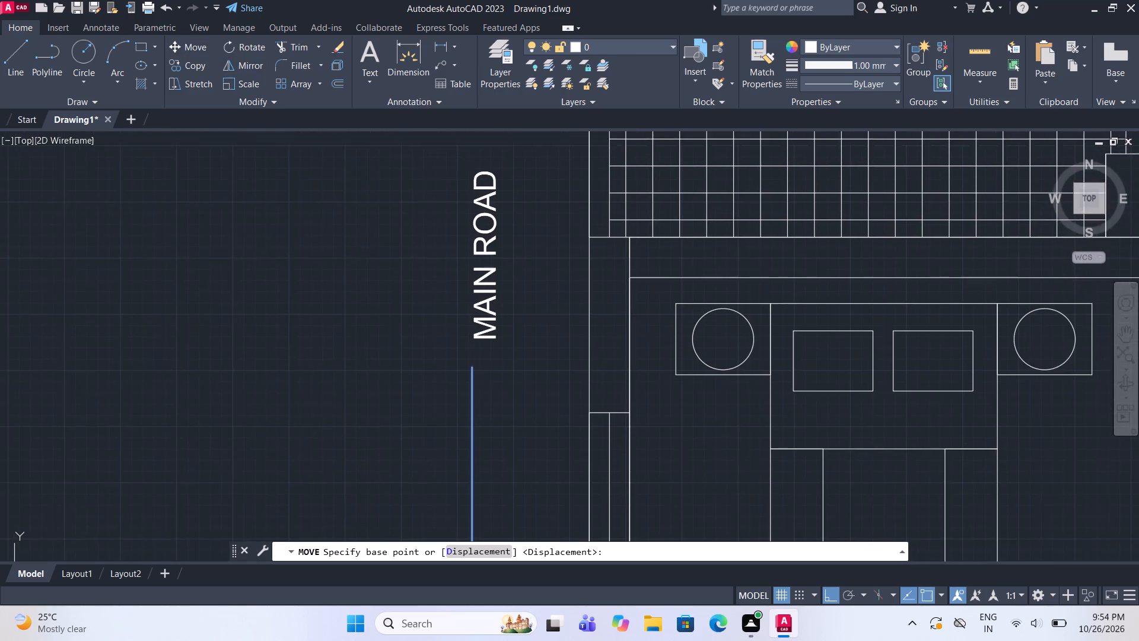
scroll(509, 307, "down", 2)
left_click(494, 331)
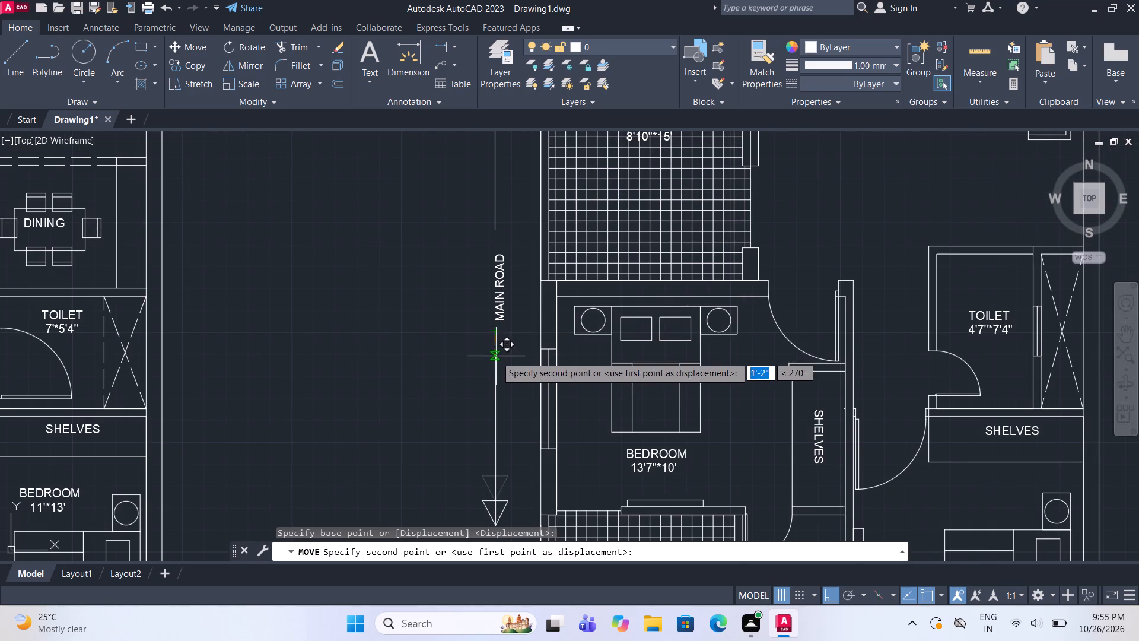
left_click(496, 356)
Fill both halves of the upper MAIN ROAD arrowhead with a Solid hatch.
scroll(523, 285, "down", 3)
middle_click_drag(556, 276, 517, 266)
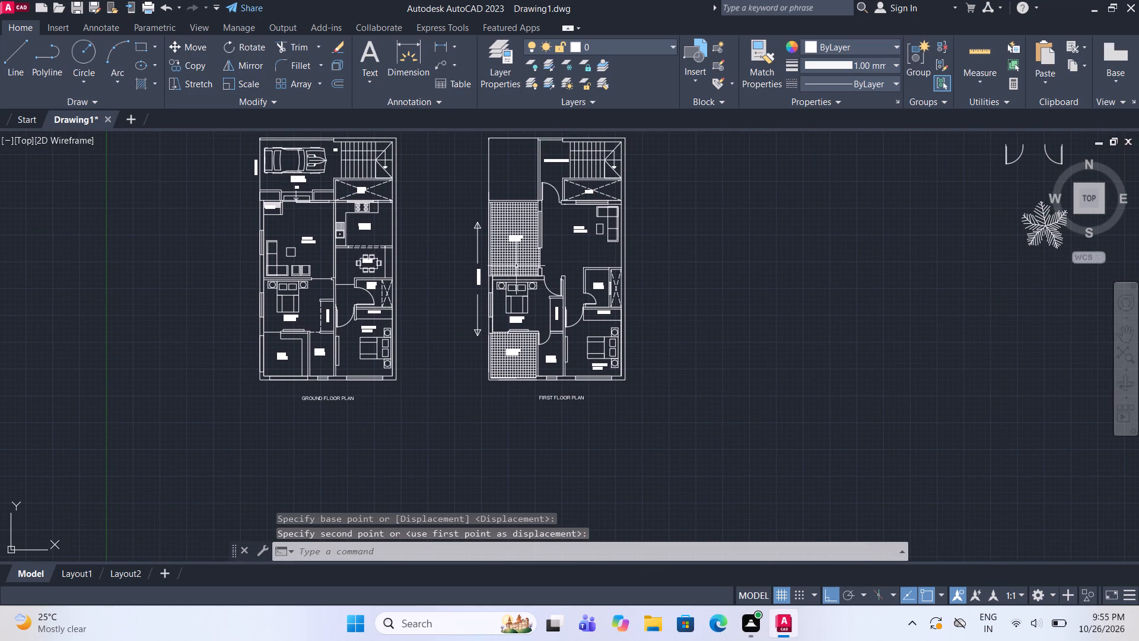
scroll(470, 214, "up", 2)
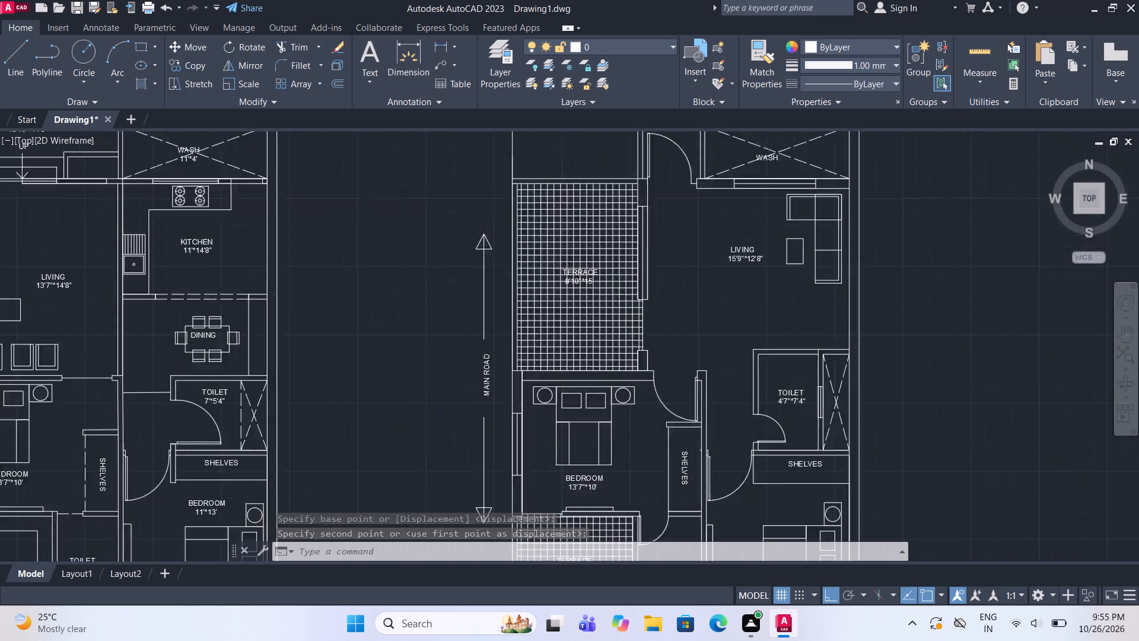
scroll(470, 214, "up", 2)
key("h")
key("Return")
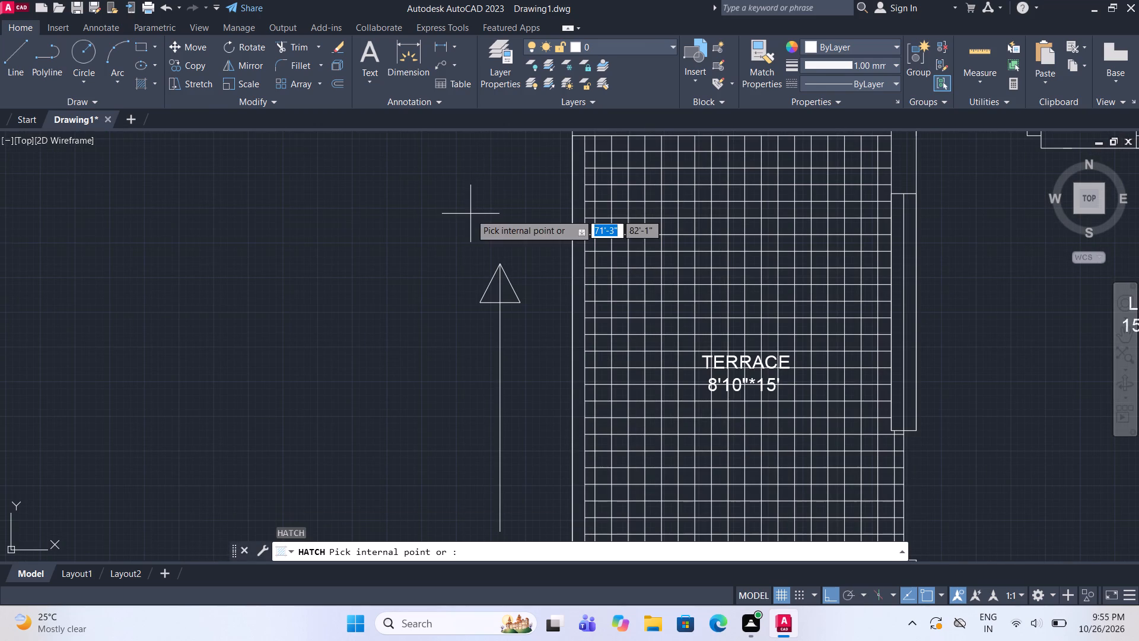
left_click(340, 53)
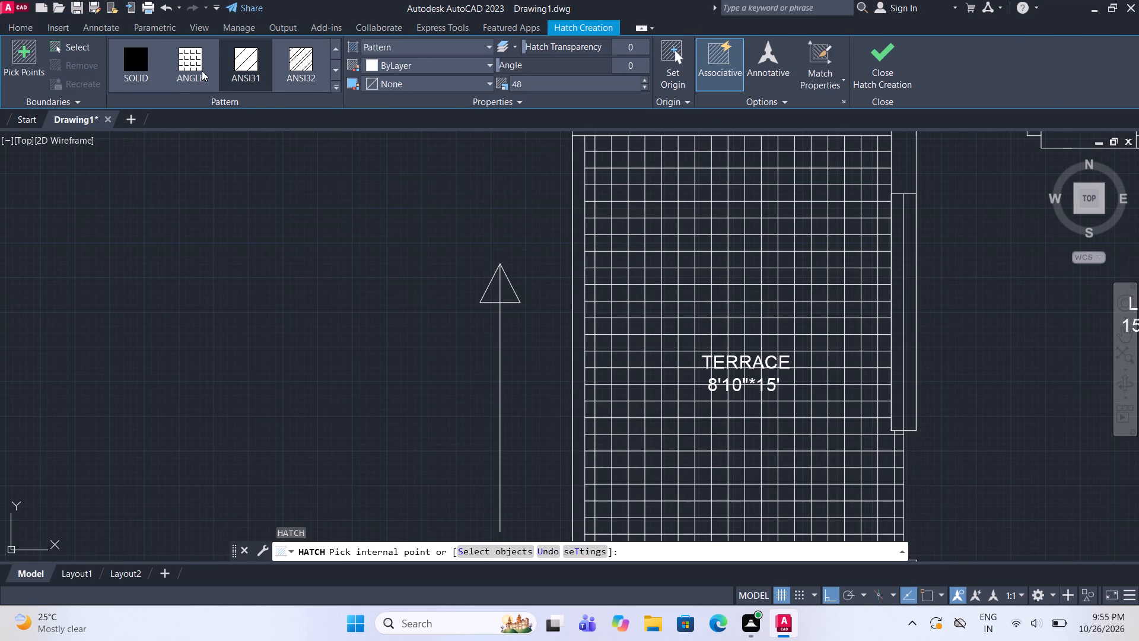
left_click(147, 66)
left_click(491, 291)
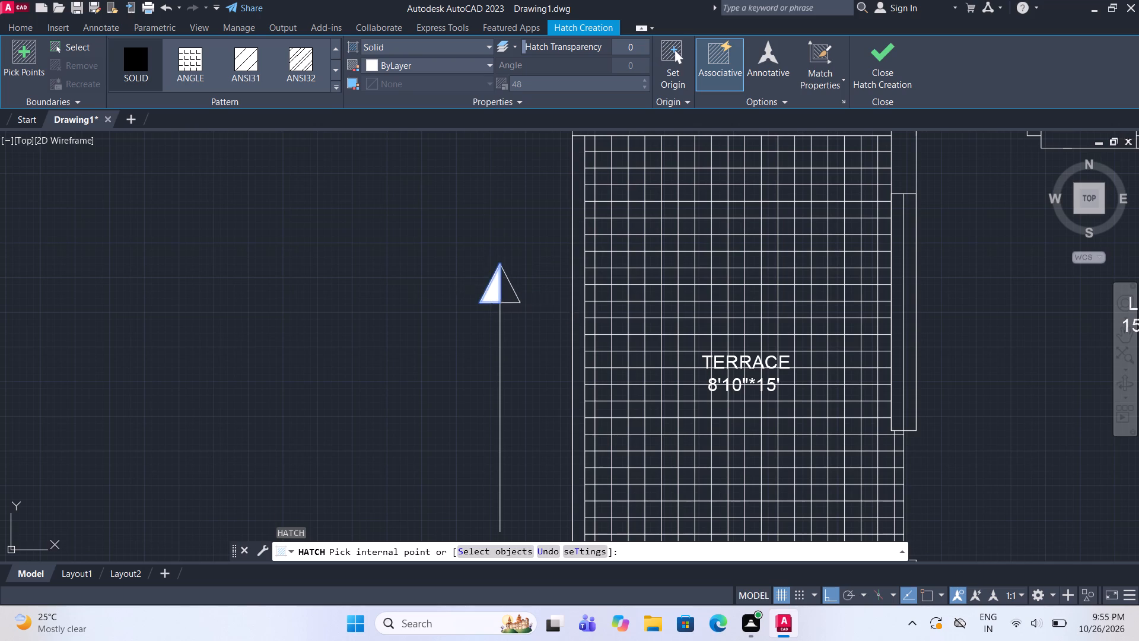
left_click(504, 293)
Fill both halves of the lower MAIN ROAD arrowhead with the same Solid hatch and finish hatching.
scroll(526, 235, "down", 4)
middle_click_drag(529, 392, 535, 269)
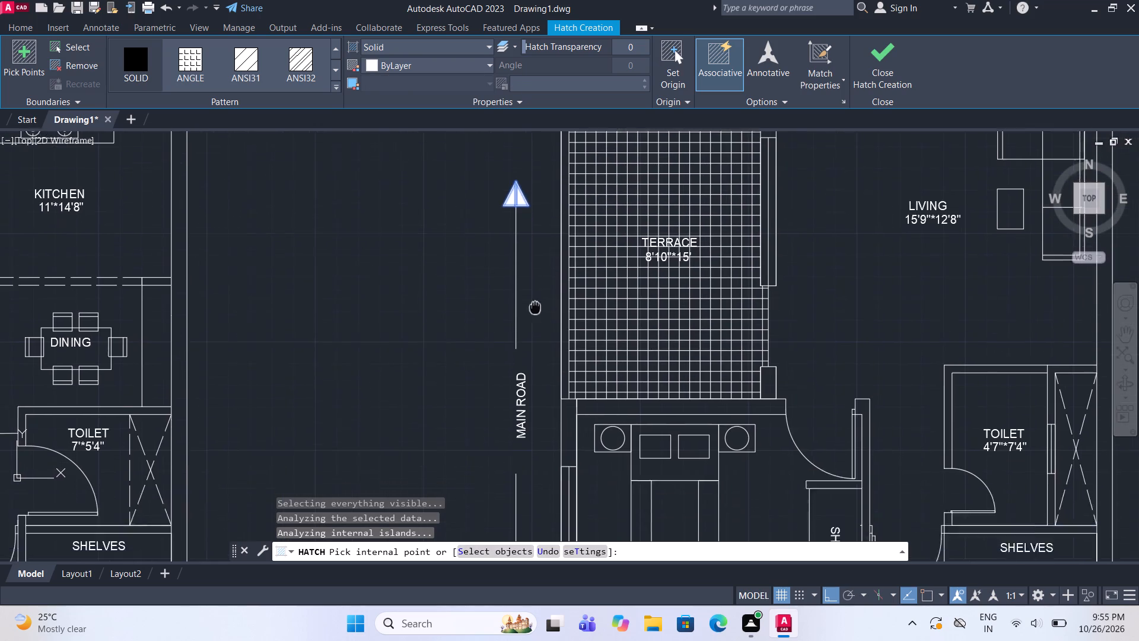
middle_click_drag(535, 269, 535, 192)
scroll(520, 494, "up", 1)
left_click(518, 492)
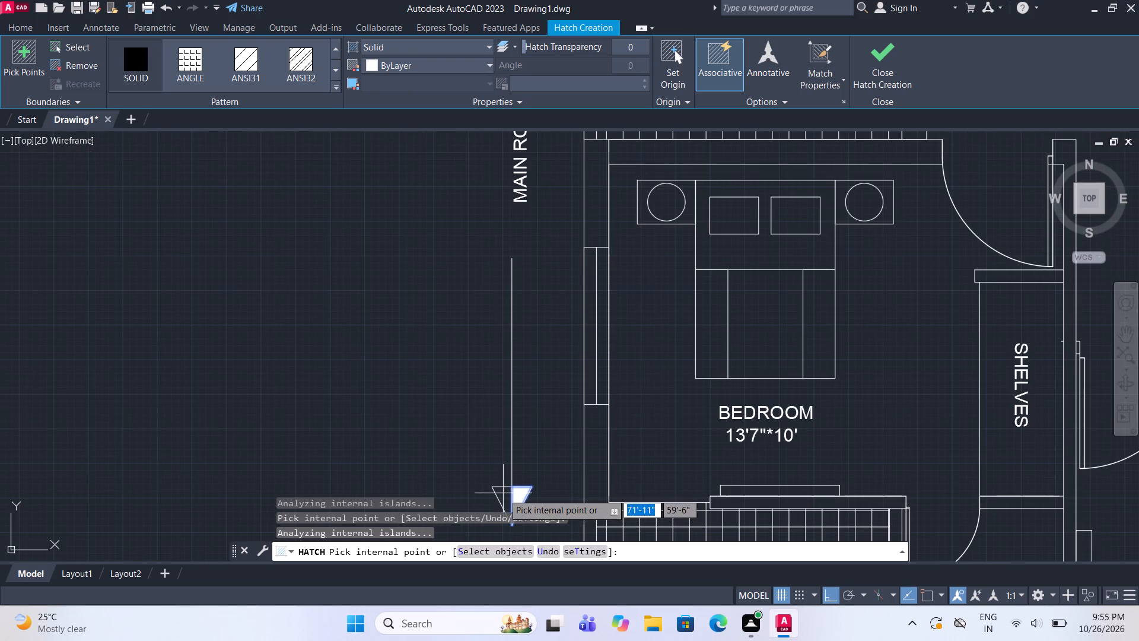
left_click(503, 493)
left_click(882, 62)
Copy the MAIN ROAD label with both arrows horizontally about 47' to the road side of the ground floor plan.
scroll(642, 349, "down", 2)
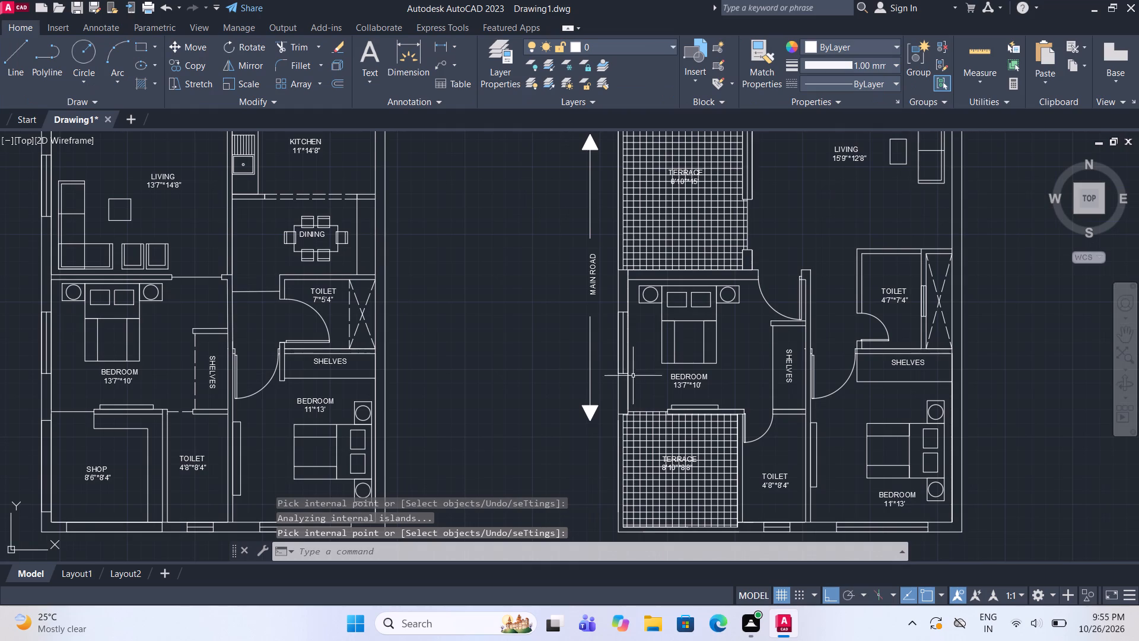
left_click(601, 442)
left_click(555, 128)
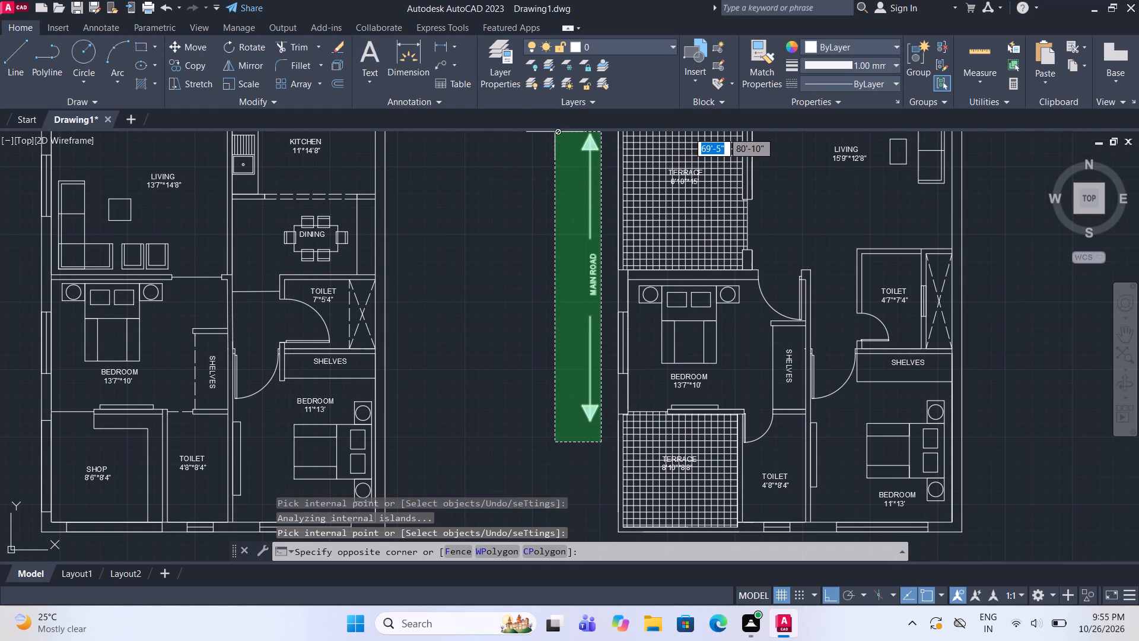
middle_click_drag(480, 173, 480, 200)
left_click(484, 141)
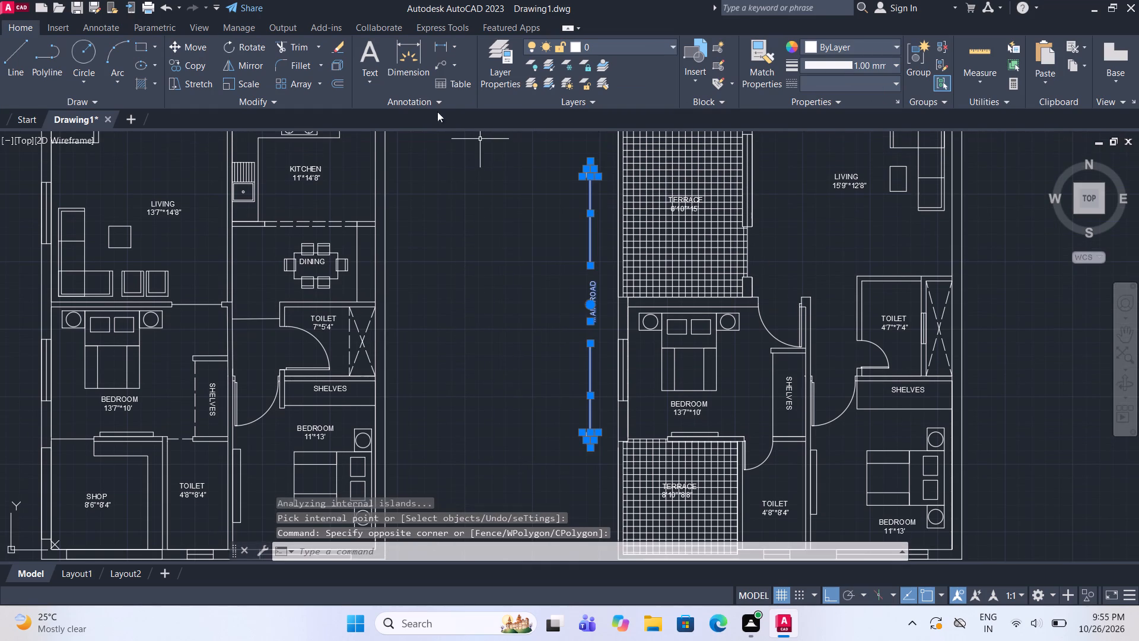
left_click(207, 66)
left_click_drag(577, 303, 609, 303)
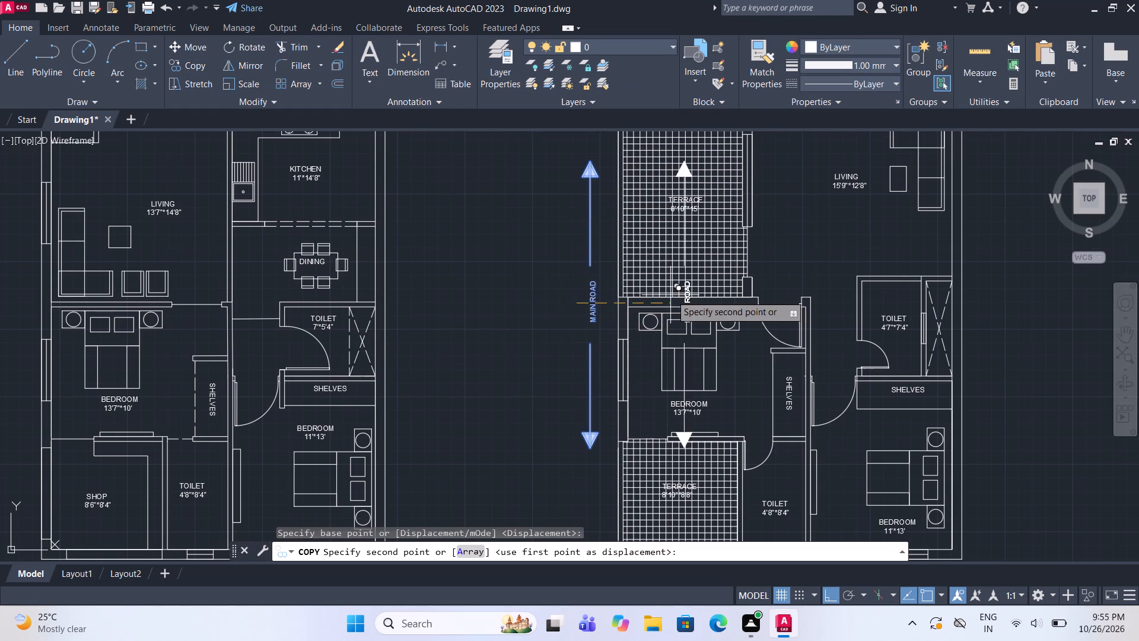
scroll(672, 297, "down", 4)
scroll(571, 303, "up", 3)
left_click(534, 292)
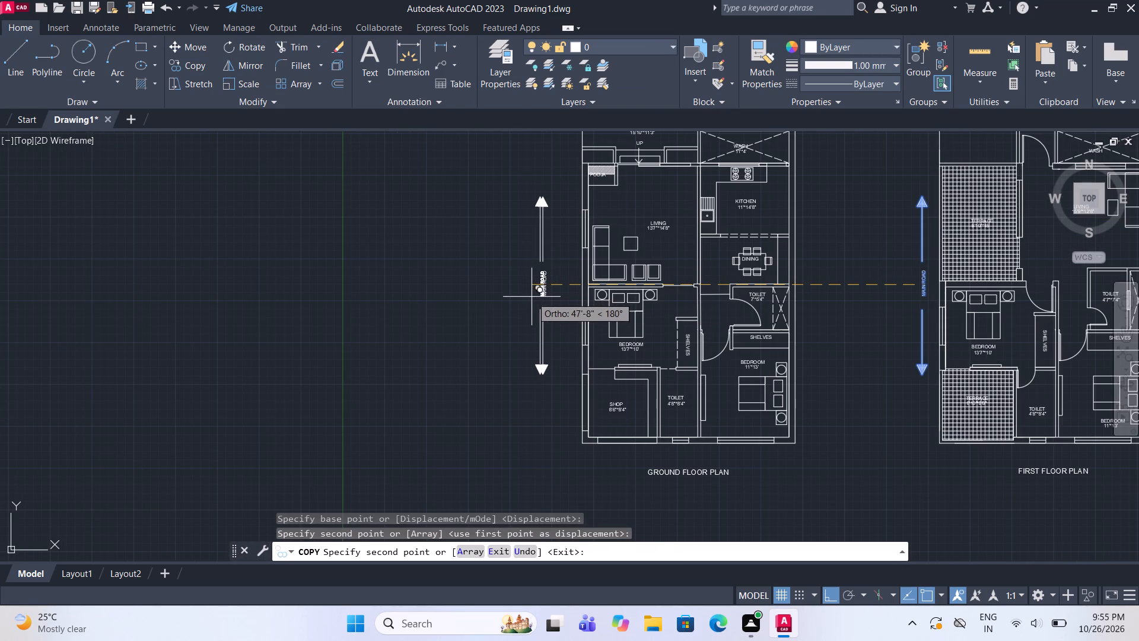
key("Escape")
Dimension the ground floor plan's overall width between its outer upper corners, placing the dimension above the plan.
scroll(492, 357, "down", 2)
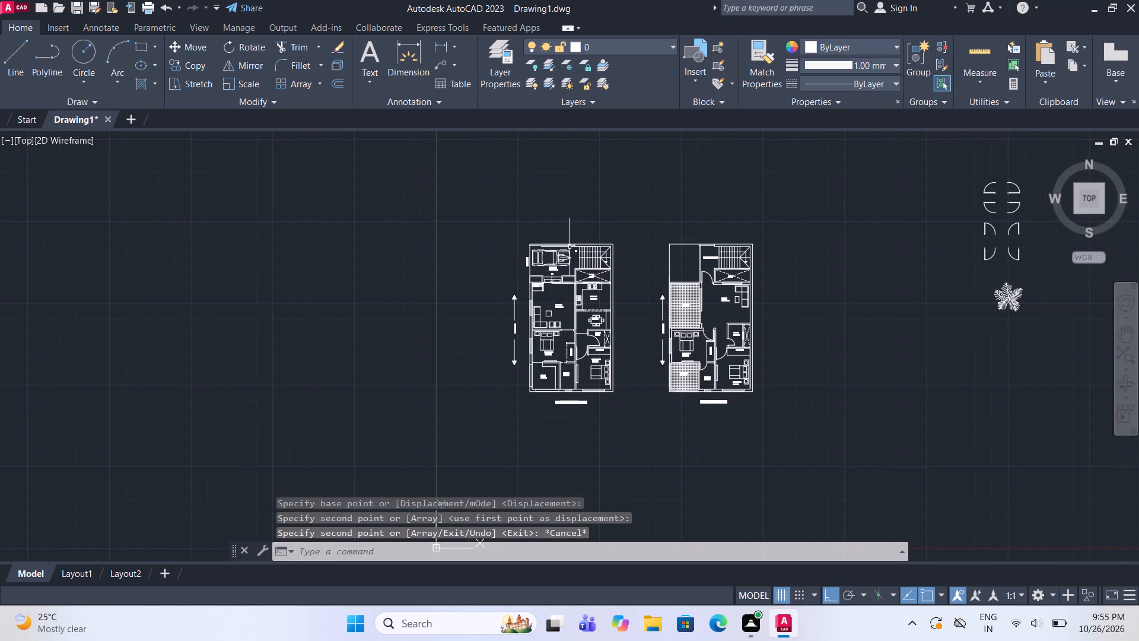
scroll(569, 247, "up", 3)
left_click(414, 53)
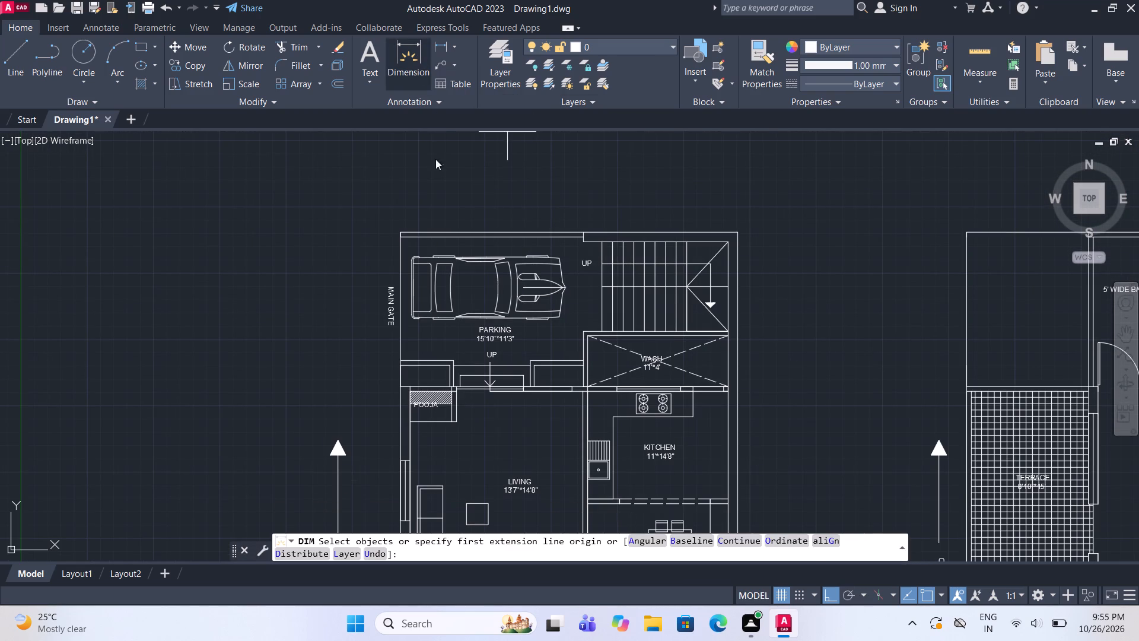
left_click(399, 231)
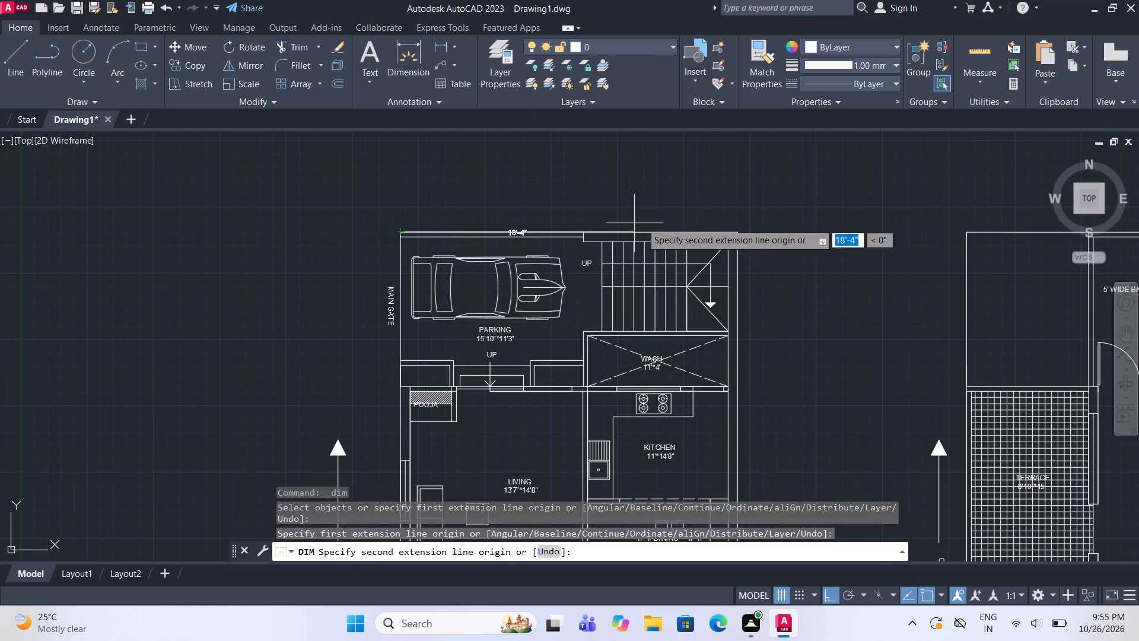
left_click(734, 231)
left_click(731, 193)
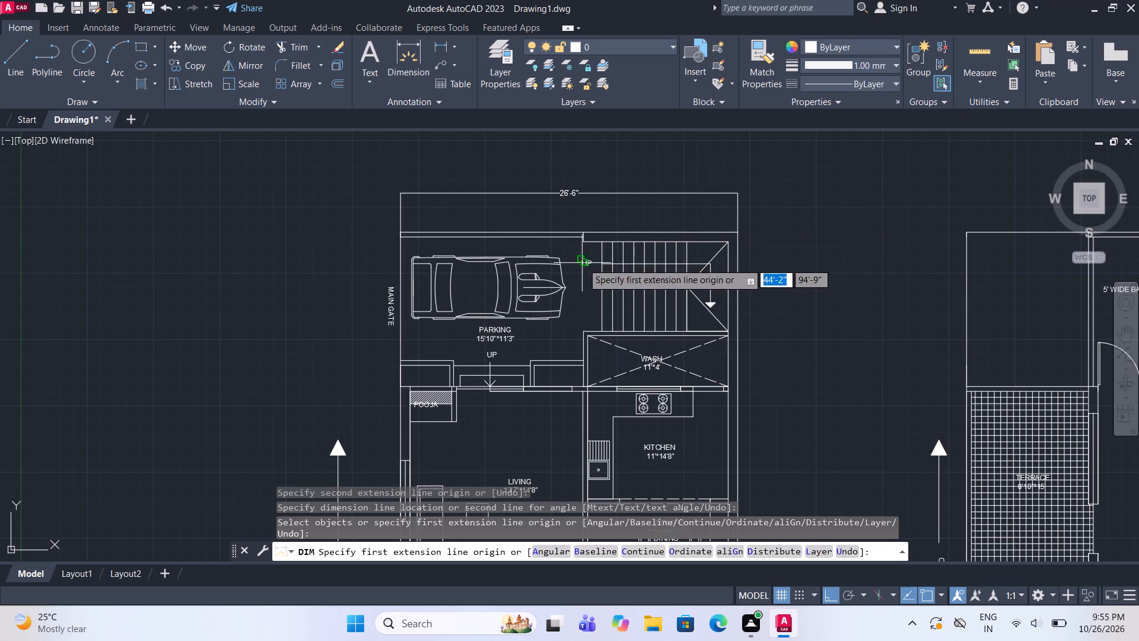
Dimension the ground floor plan's overall length along its main-road side, placing the dimension just outside the wall.
scroll(583, 258, "down", 3)
scroll(546, 394, "up", 4)
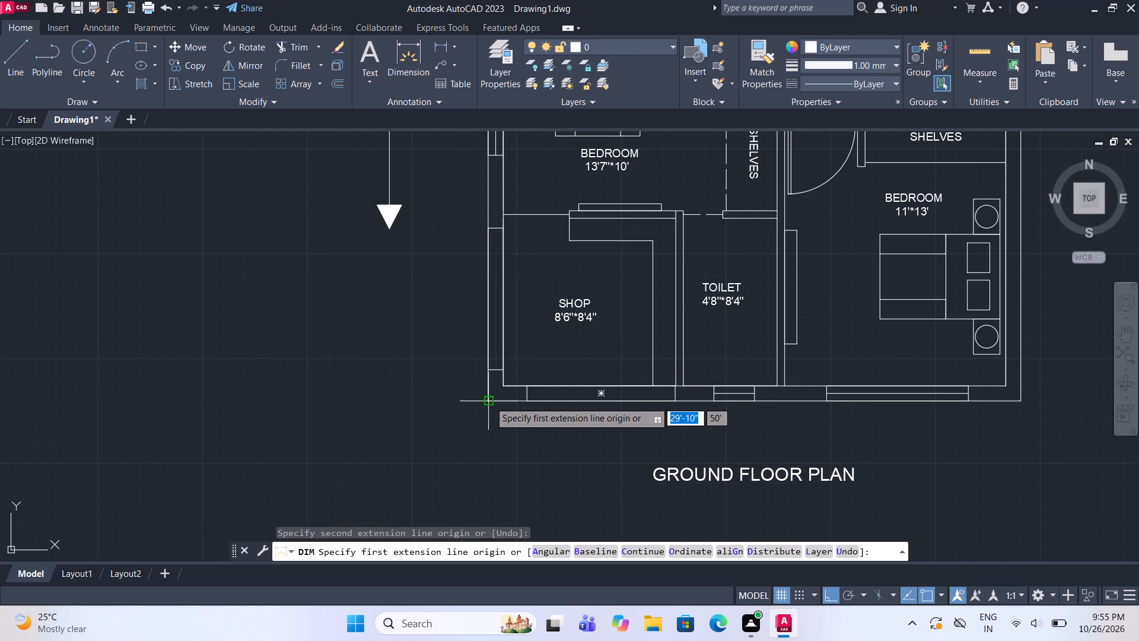
left_click(490, 400)
scroll(490, 400, "down", 4)
scroll(492, 164, "up", 4)
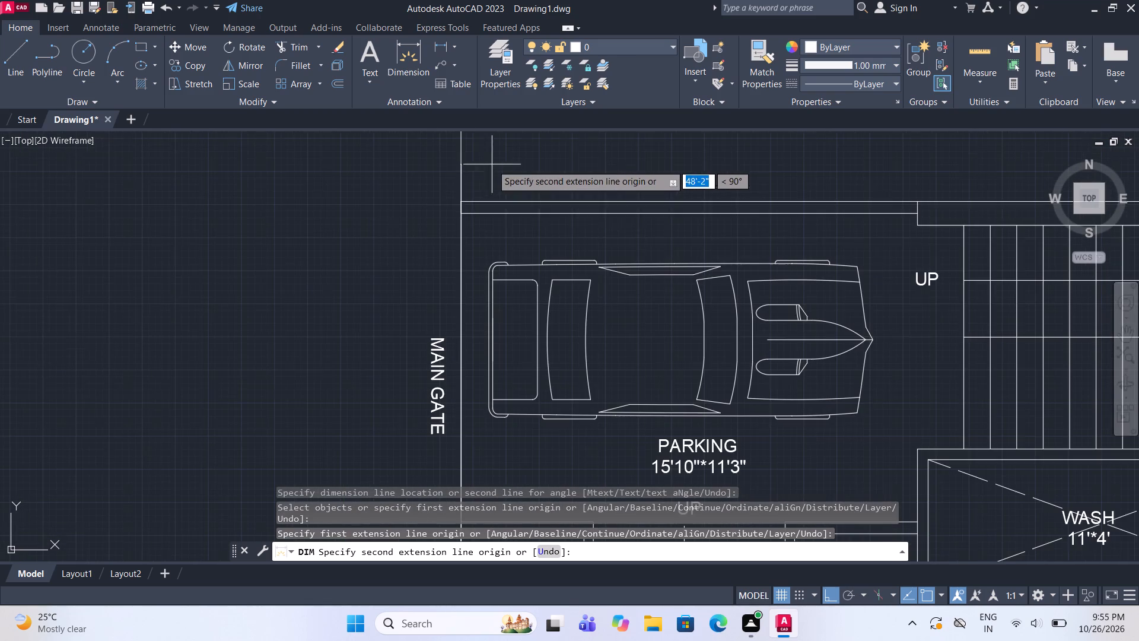
left_click(462, 200)
scroll(462, 200, "down", 2)
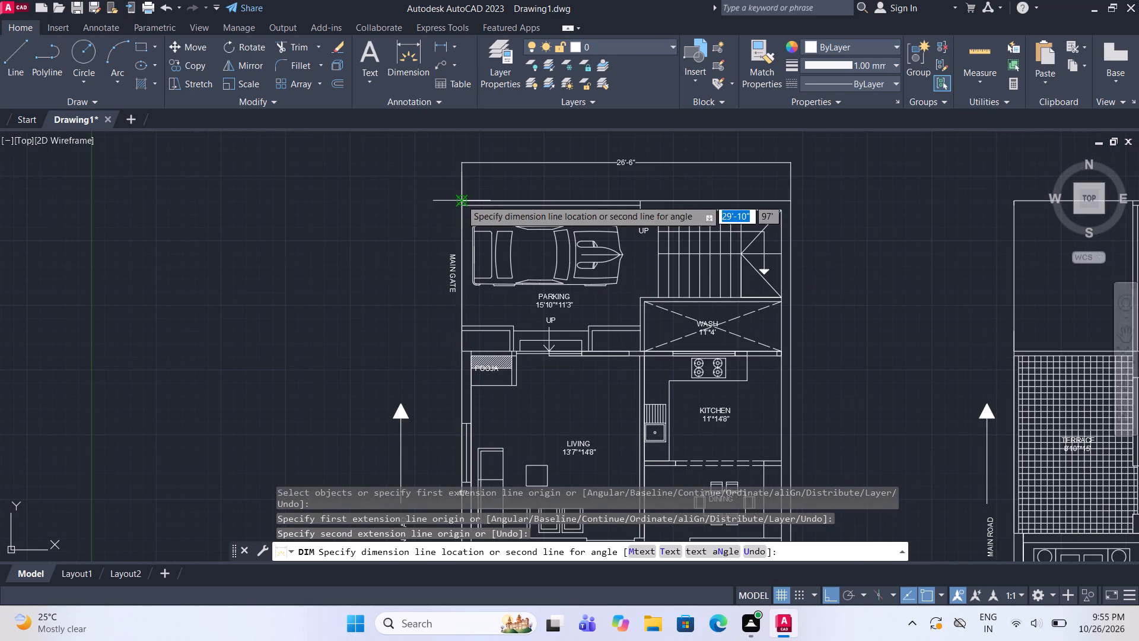
left_click(437, 198)
Dimension the first floor plan's overall width between its outer upper corners, placing the dimension above the plan.
scroll(425, 233, "down", 2)
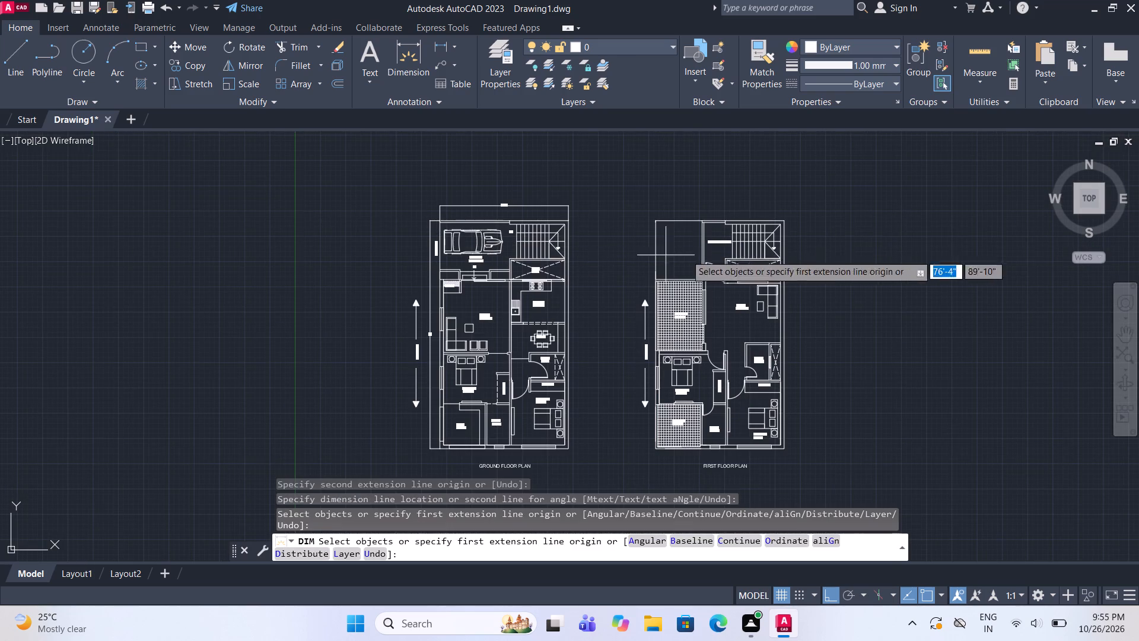
scroll(724, 217, "up", 2)
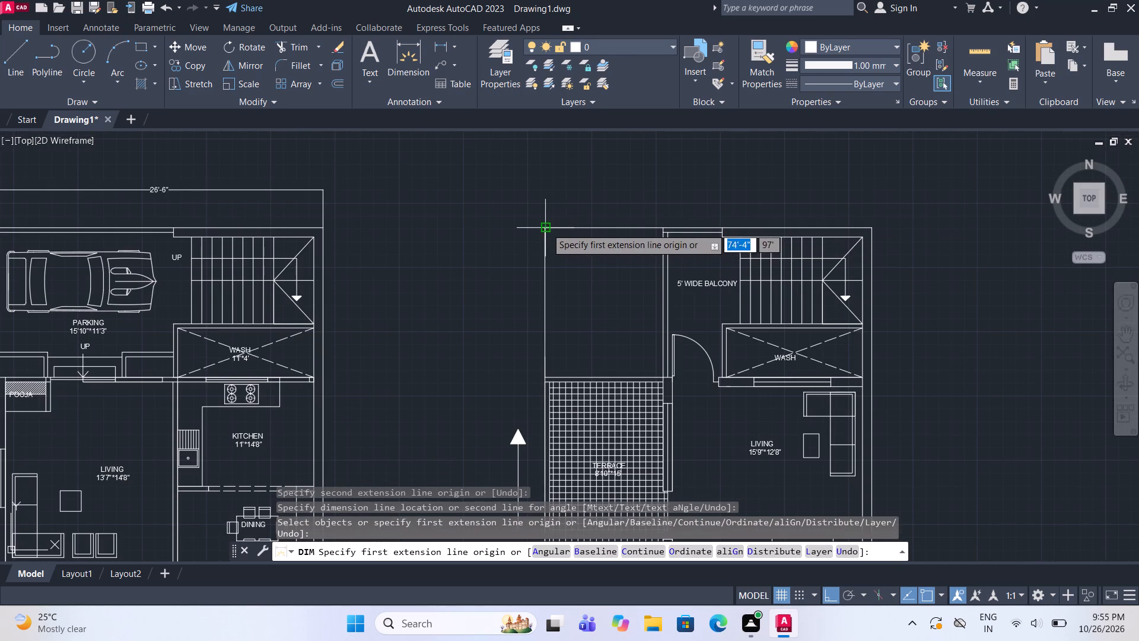
left_click(546, 227)
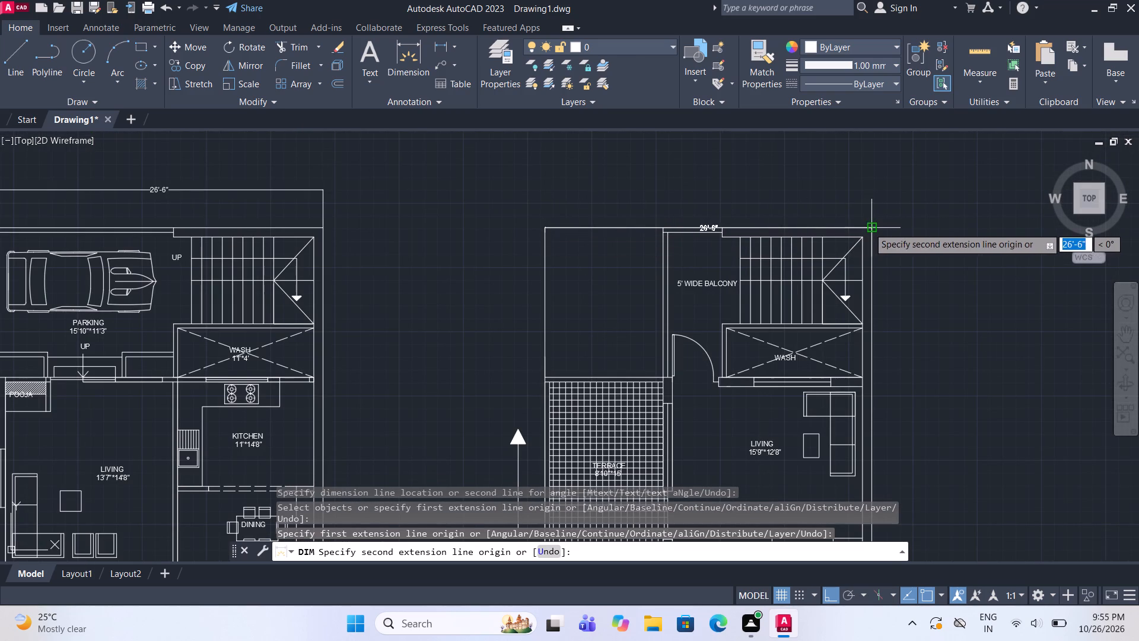
left_click(868, 227)
left_click(859, 198)
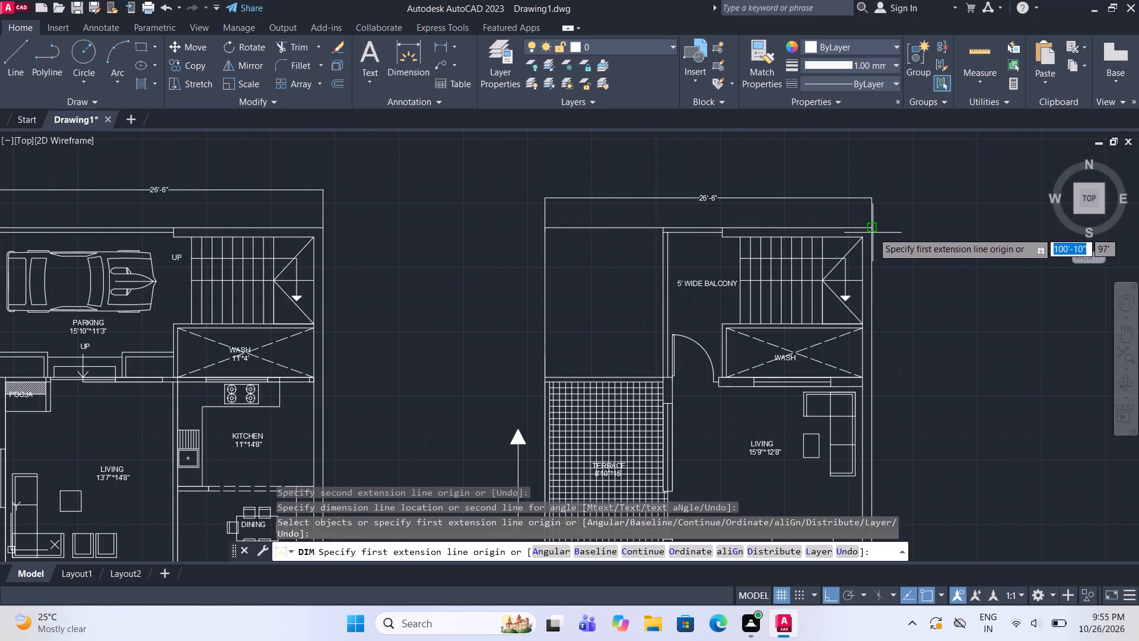
Dimension the first floor plan's overall length along the side opposite the main road, placing the dimension outside the wall.
left_click(873, 231)
scroll(873, 230, "down", 4)
scroll(873, 302, "up", 3)
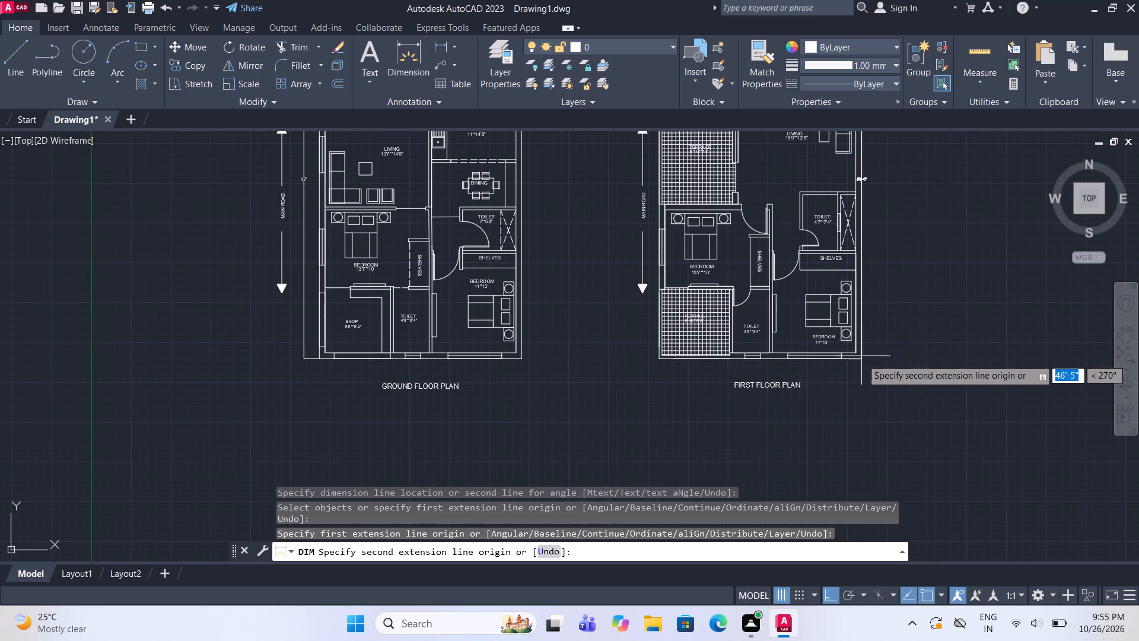
left_click(864, 357)
left_click(889, 345)
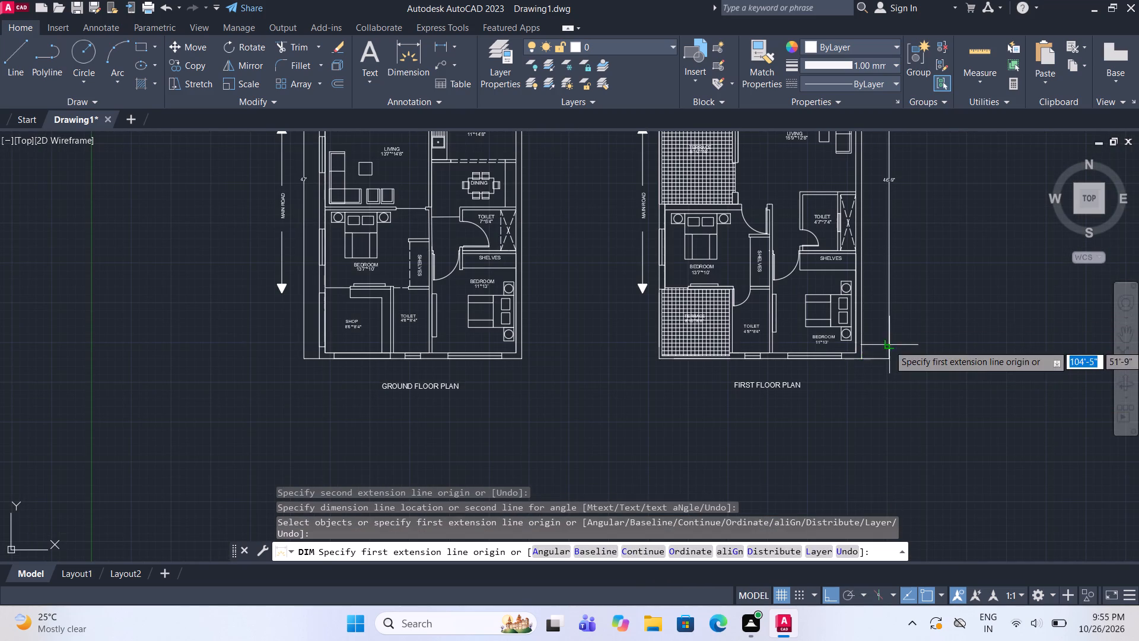
On the first floor plan, dimension the lower stair landing from the flight divider down to the corner beside the wash area.
scroll(731, 337, "down", 2)
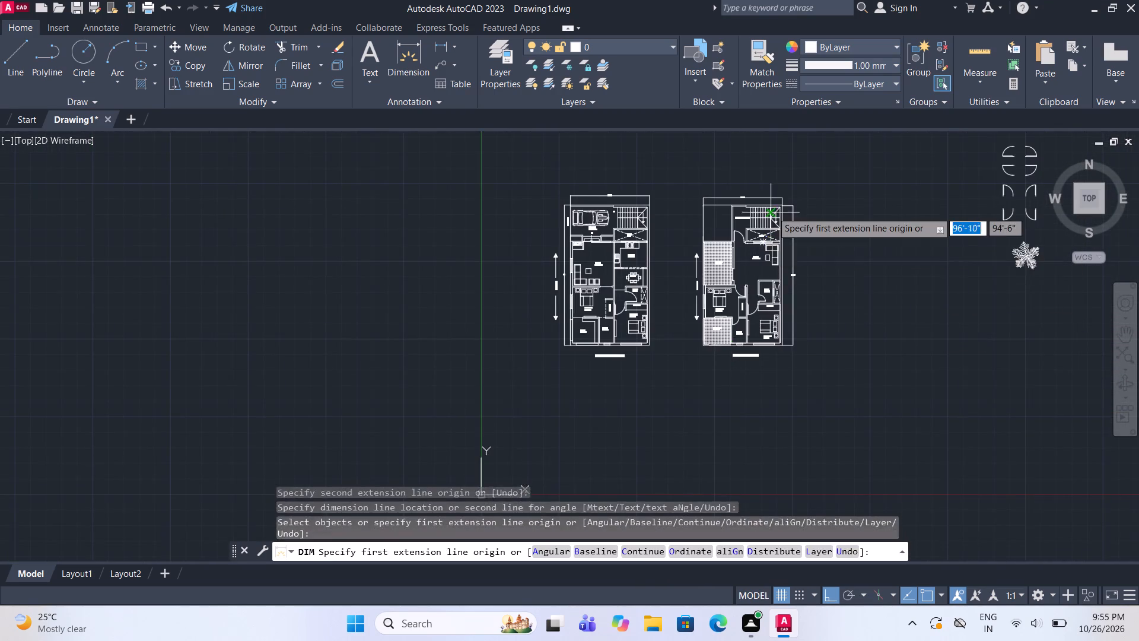
scroll(772, 211, "up", 4)
scroll(804, 259, "up", 1)
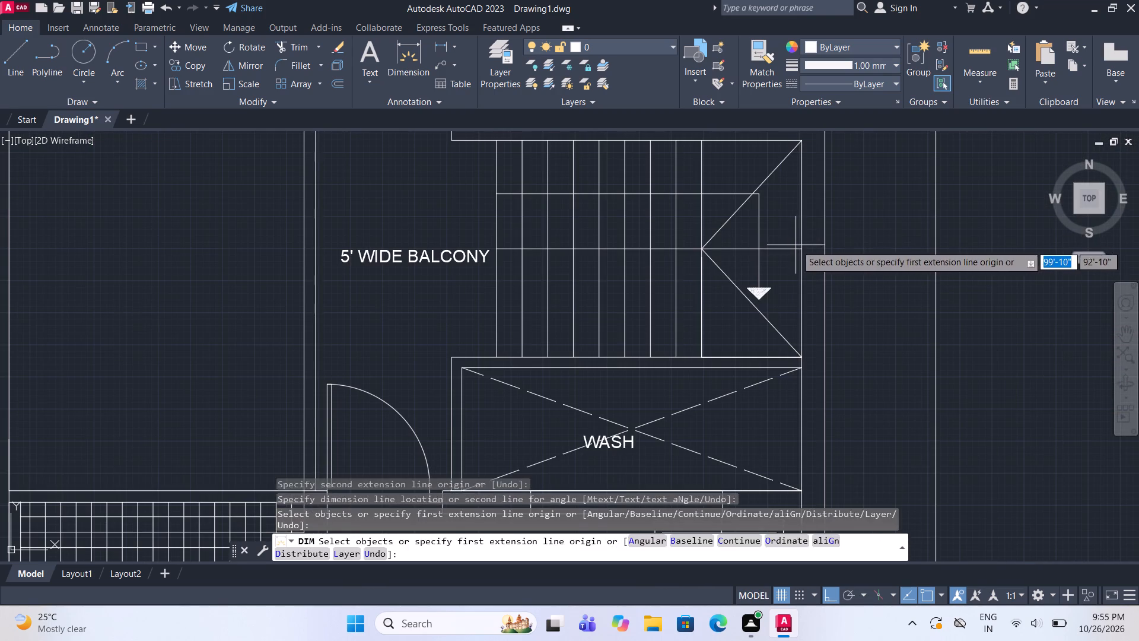
left_click(800, 247)
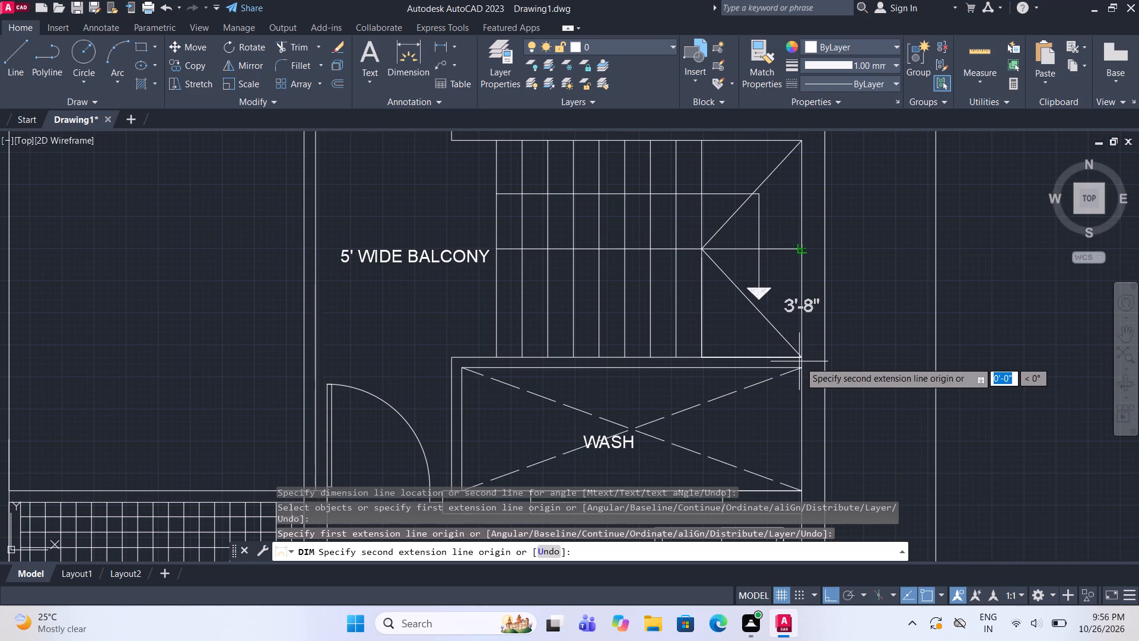
left_click(802, 358)
left_click(779, 349)
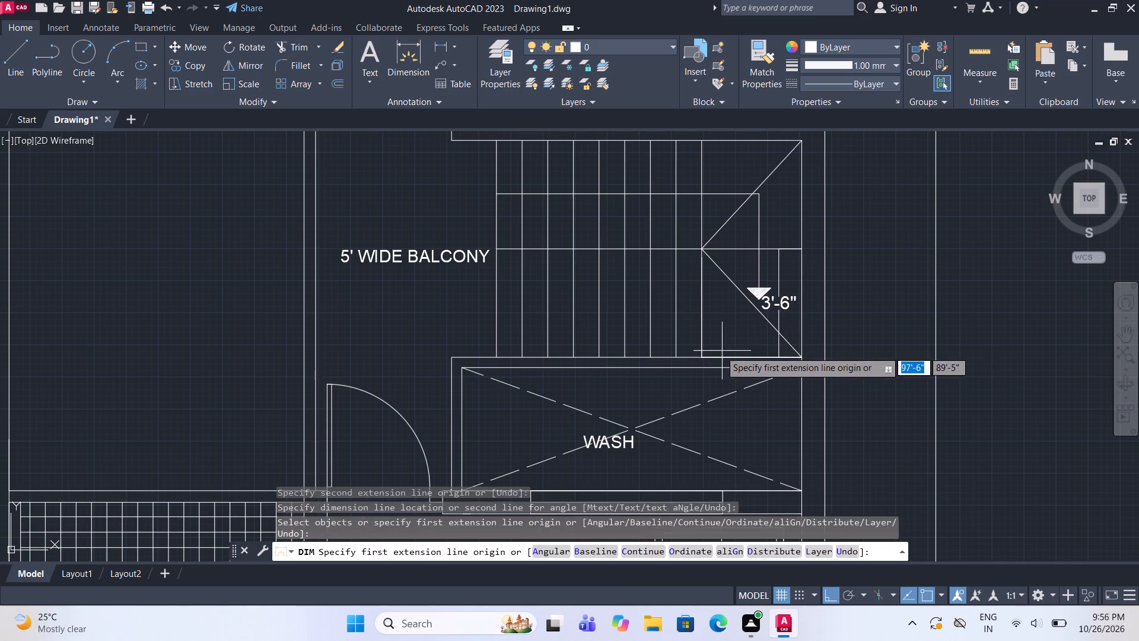
Dimension the lower stair landing's width from the last tread line to the outer wall, placing it inside the landing.
left_click(705, 356)
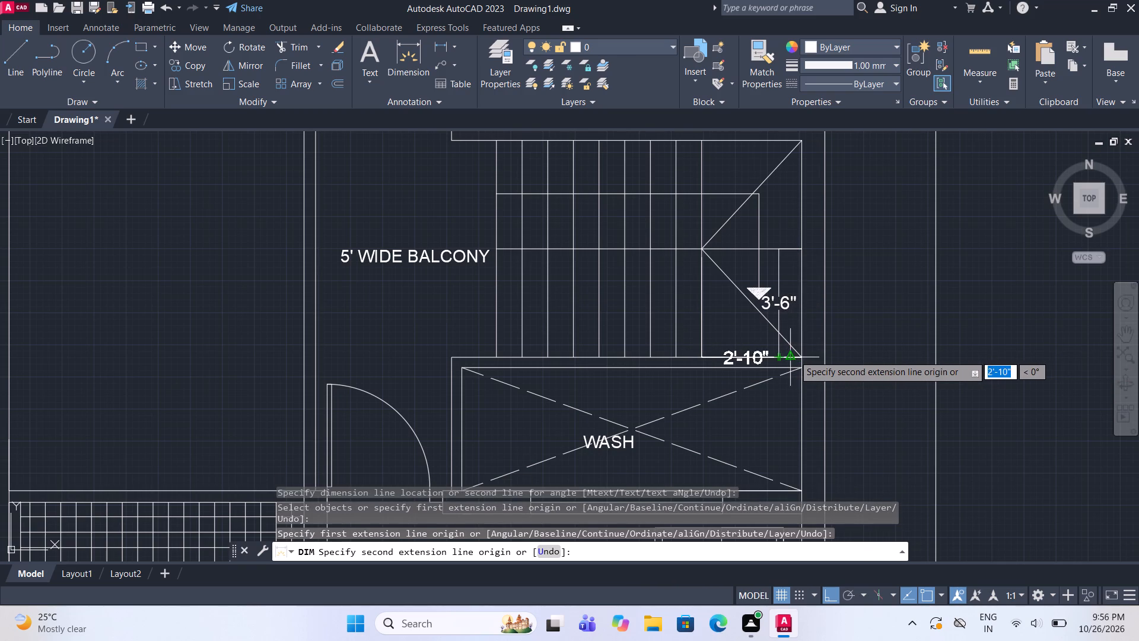
left_click(800, 354)
left_click(800, 339)
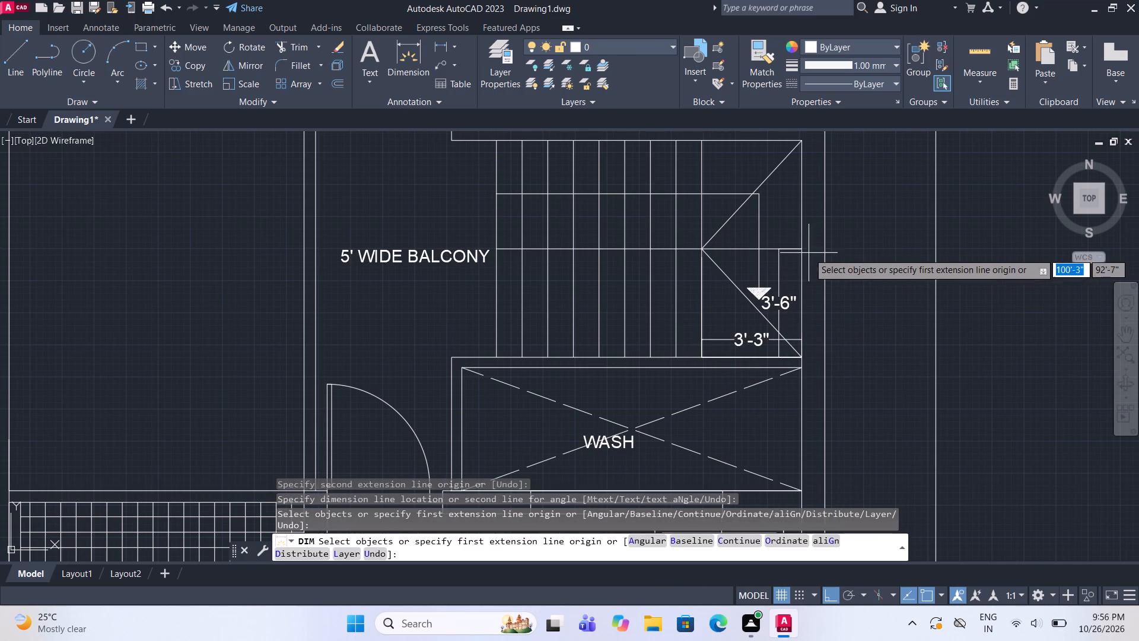
Dimension the upper stair landing from the flight divider up to its outer corner, placing it inside the landing.
left_click(801, 250)
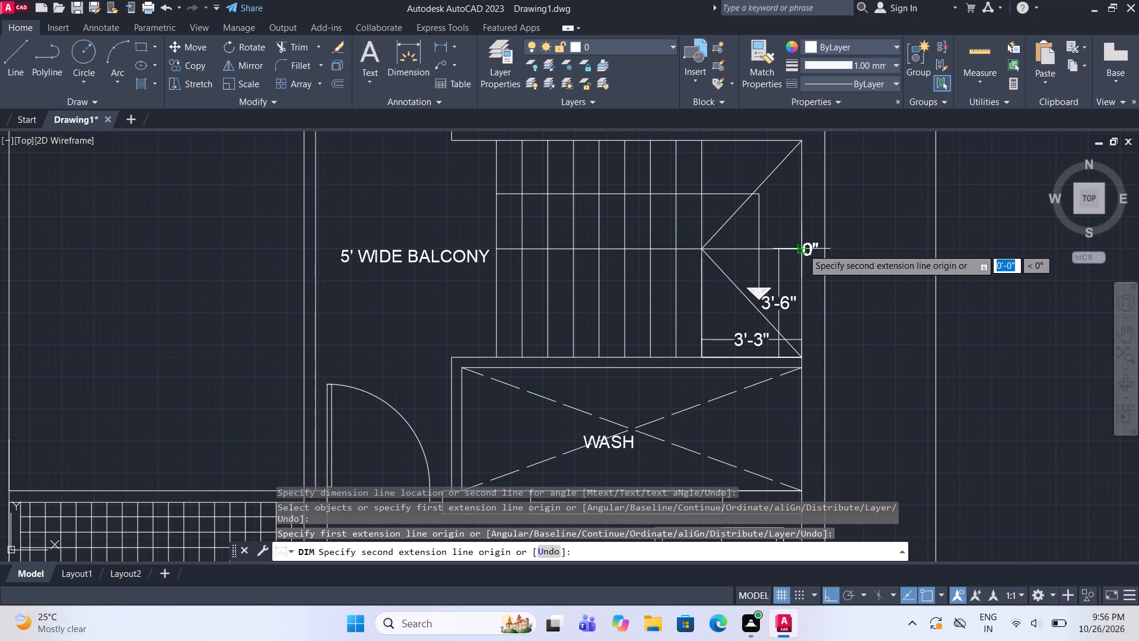
left_click(802, 140)
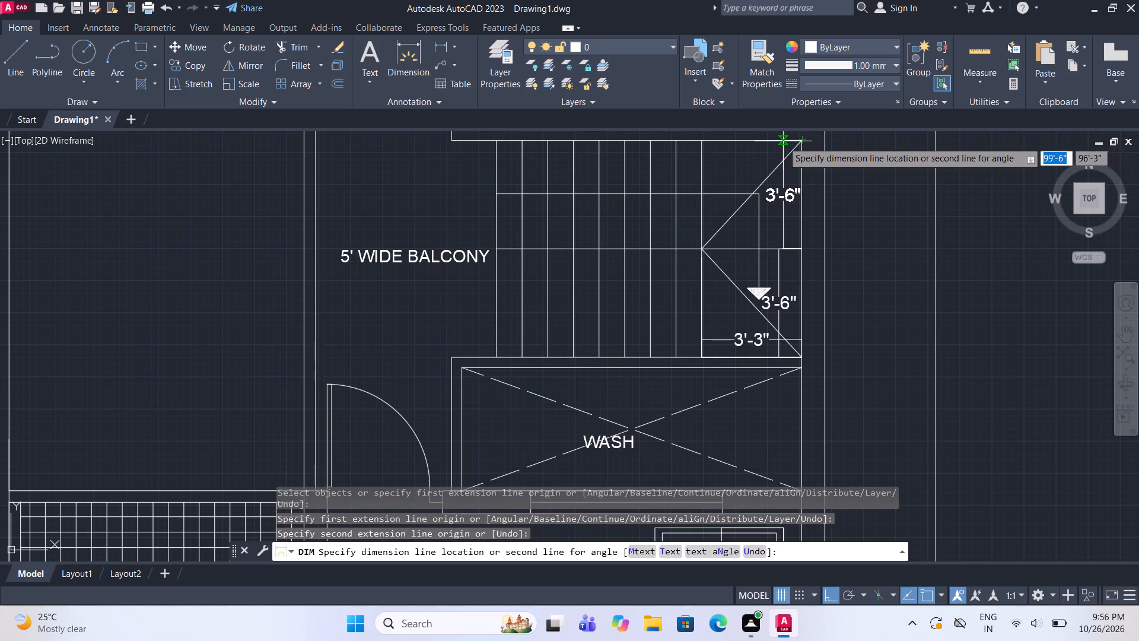
left_click(779, 141)
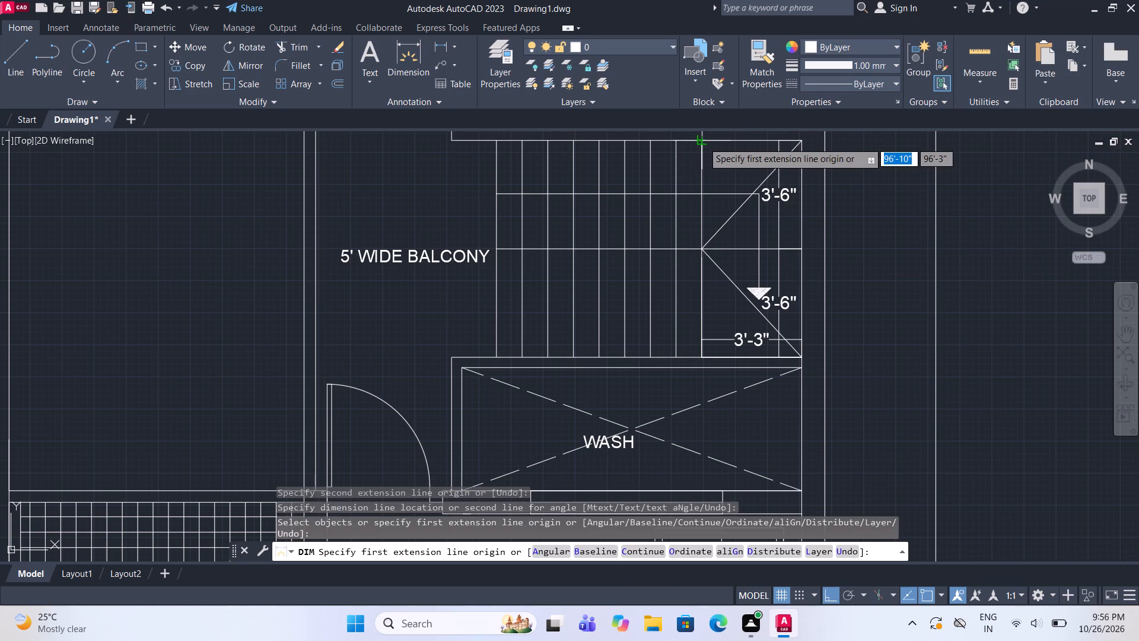
On the ground floor plan, dimension the upper stair landing from the flight divider up to its outer corner, placing it inside the landing.
left_click(703, 142)
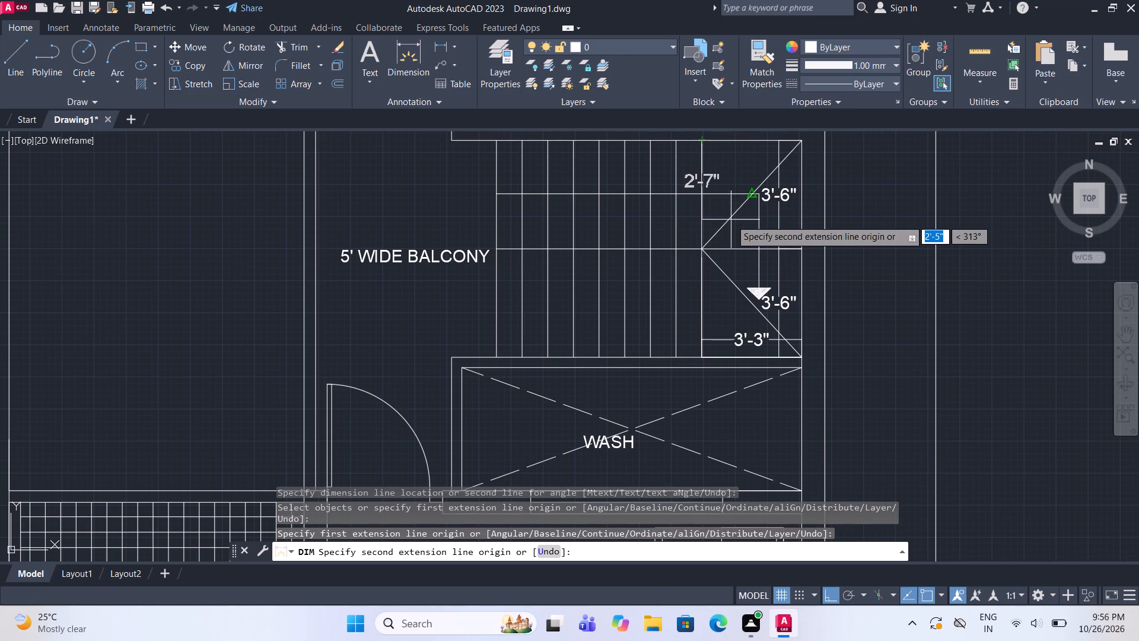
key("Escape")
scroll(732, 229, "down", 3)
scroll(412, 237, "up", 1)
middle_click_drag(422, 236, 532, 245)
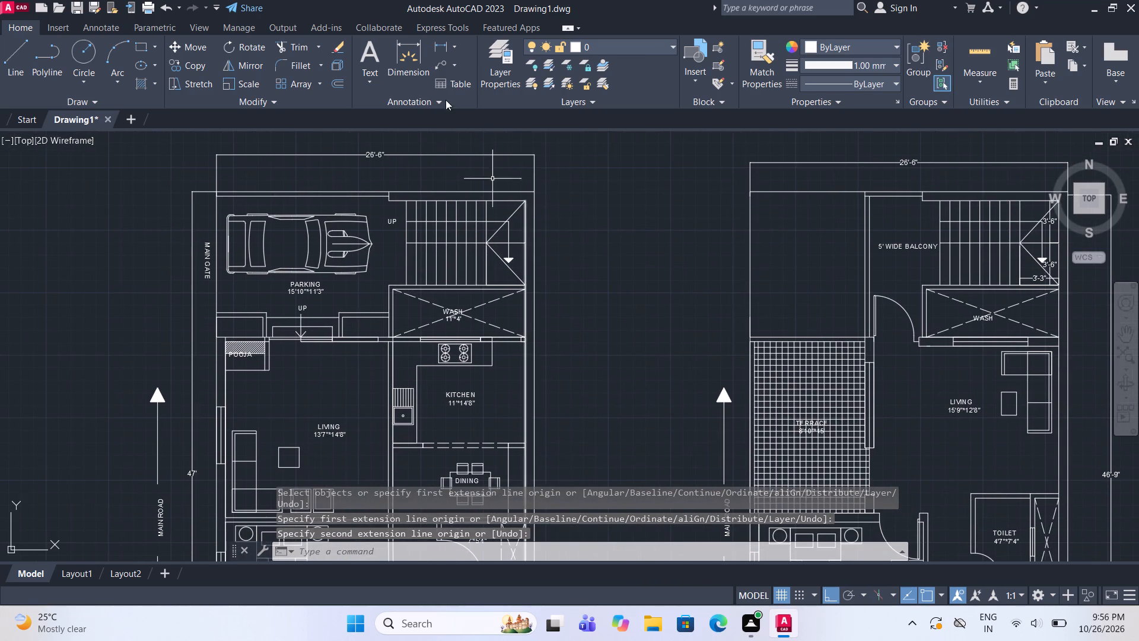
left_click(412, 64)
scroll(514, 208, "up", 2)
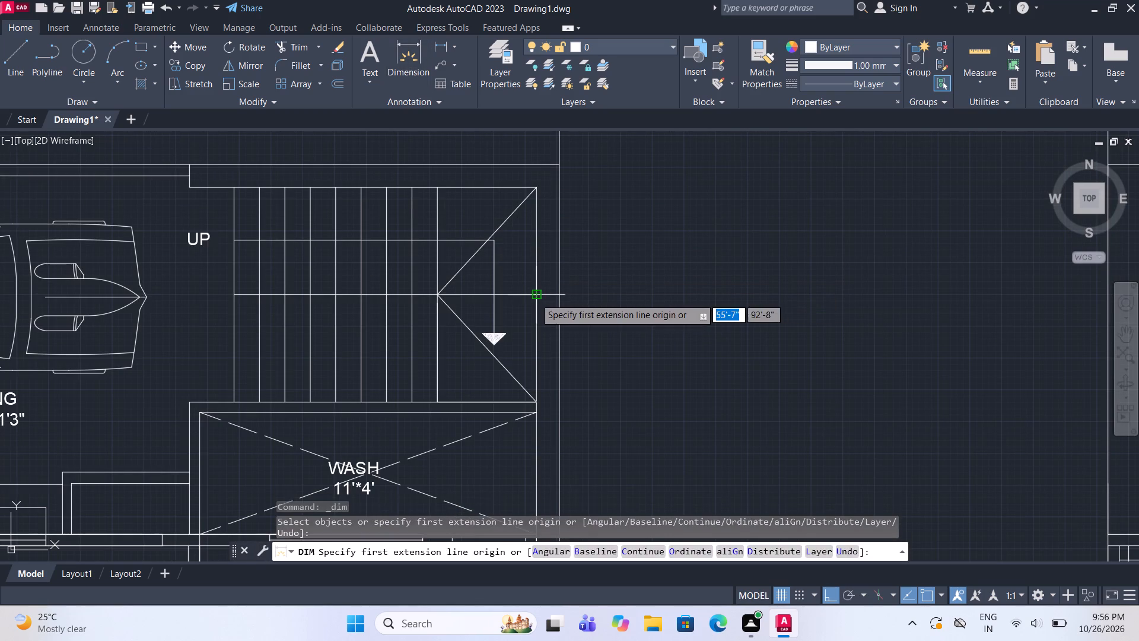
left_click(535, 298)
left_click(533, 188)
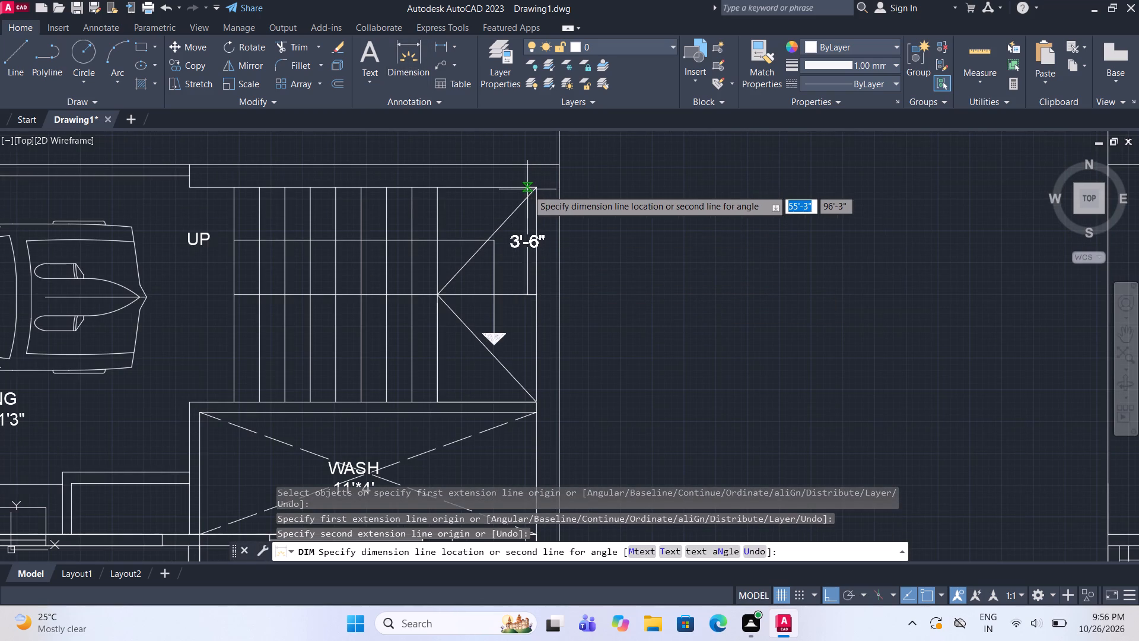
left_click(520, 189)
Dimension the ground floor's upper stair landing width from the last tread line to the outer wall, placing it inside the landing.
left_click(438, 188)
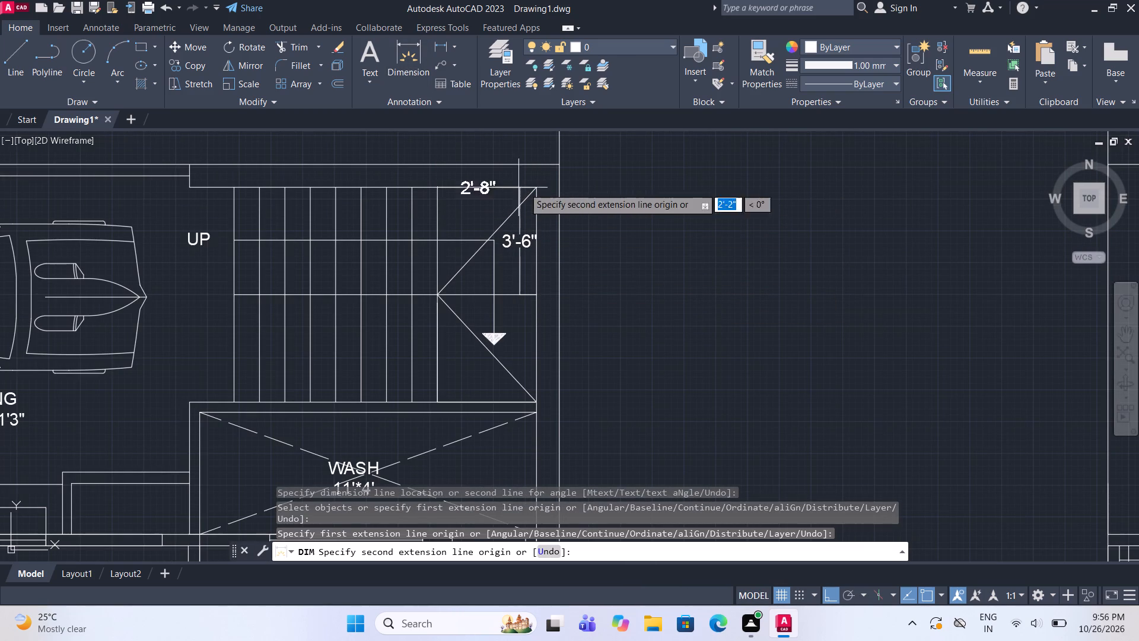
left_click(534, 191)
left_click(534, 202)
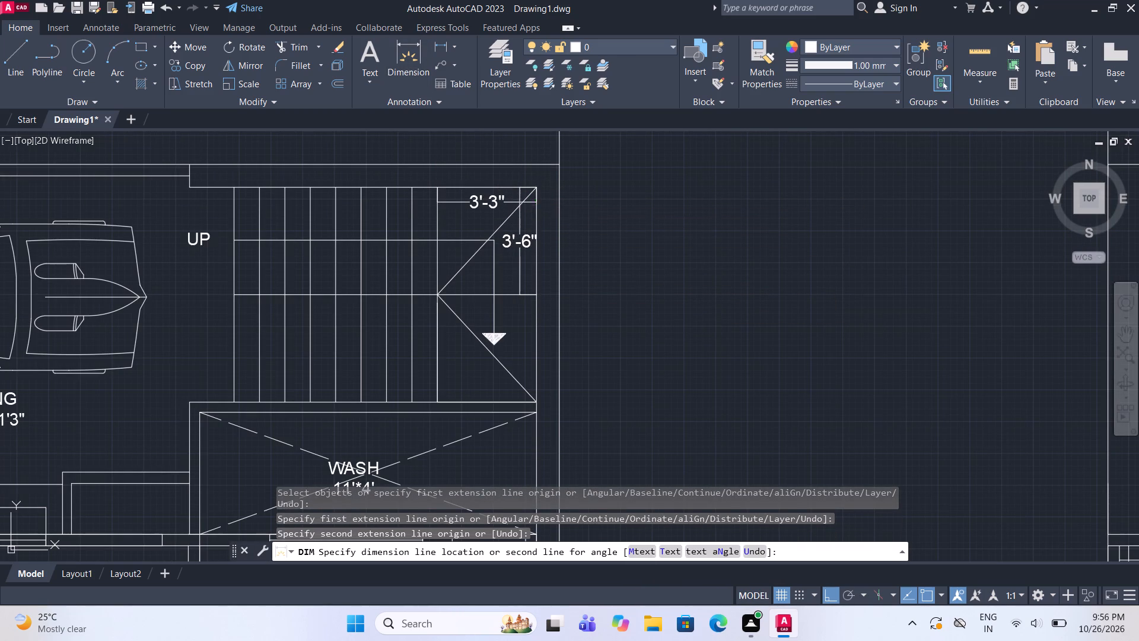
key("Escape")
Review both annotated floor plans, checking the plan titles, the room labels and the ground floor's parking and stair area.
scroll(537, 232, "down", 3)
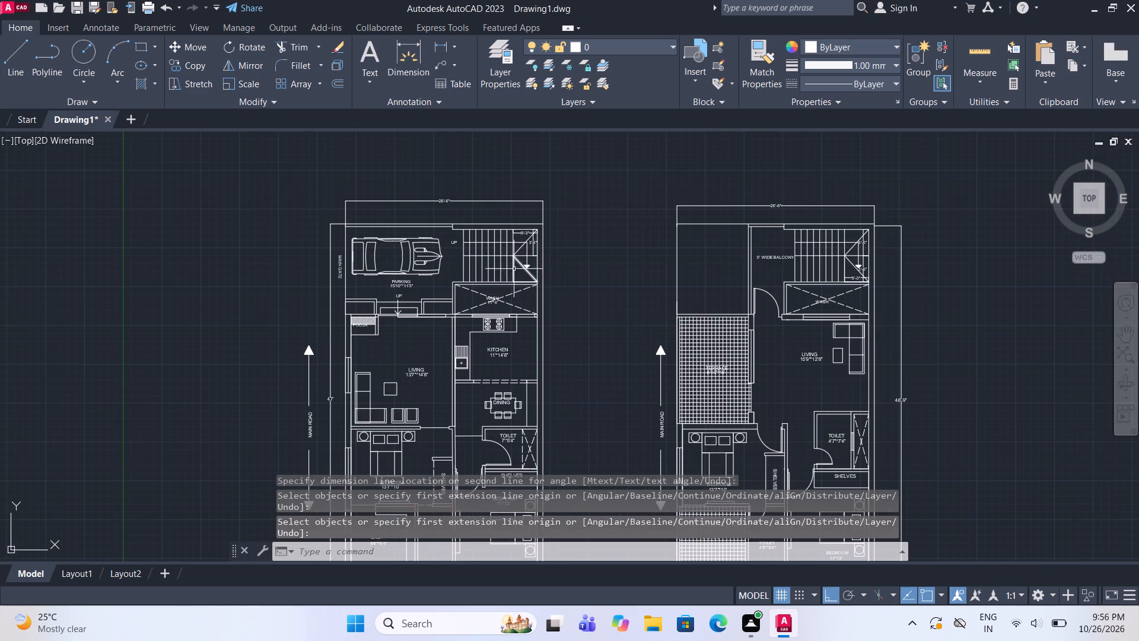
scroll(430, 271, "down", 1)
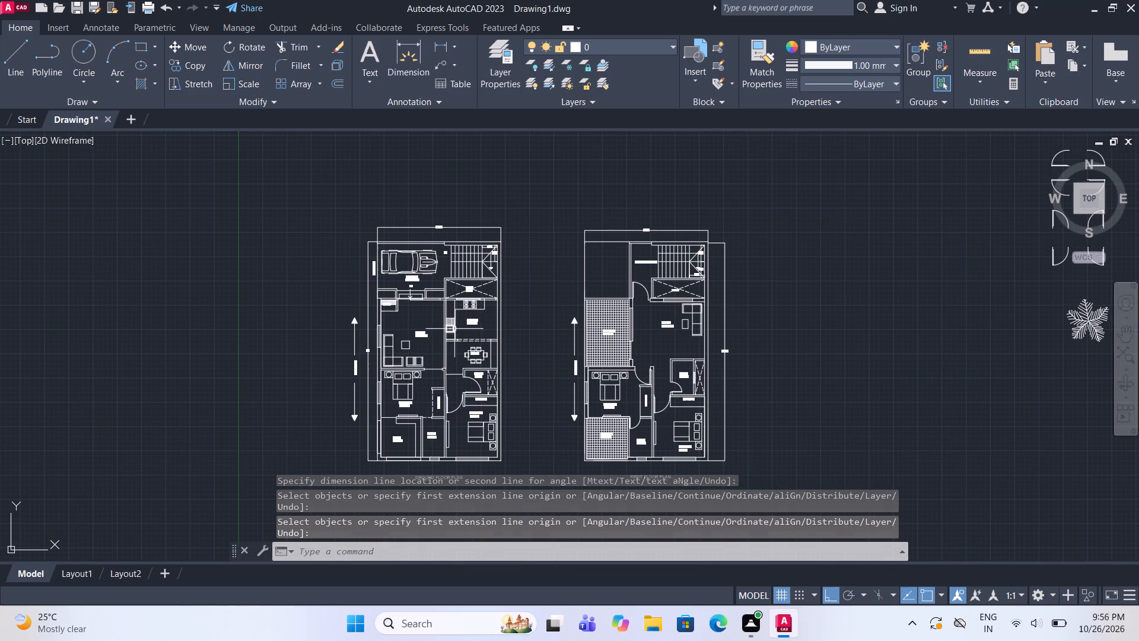
middle_click_drag(477, 314, 503, 275)
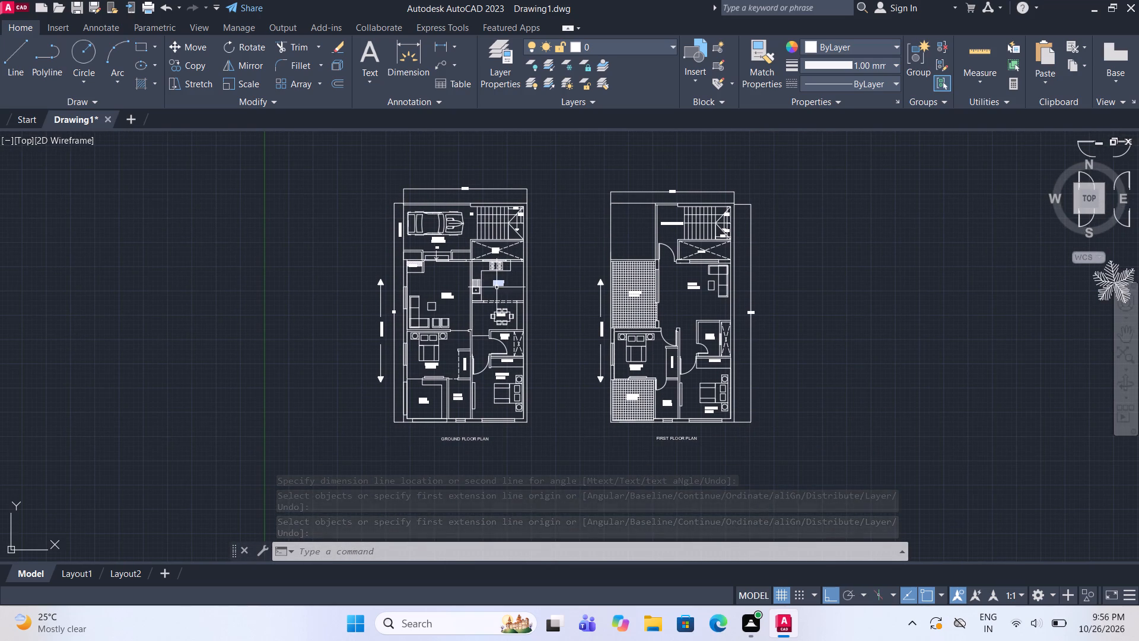
scroll(475, 449, "up", 1)
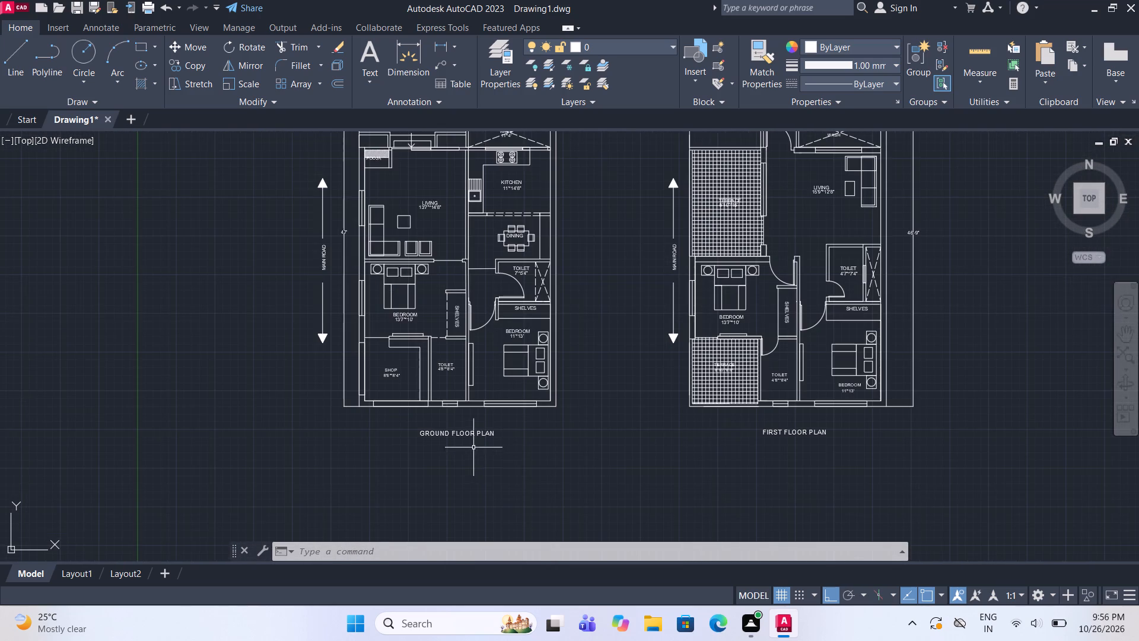
scroll(453, 430, "up", 1)
middle_click_drag(483, 414, 490, 439)
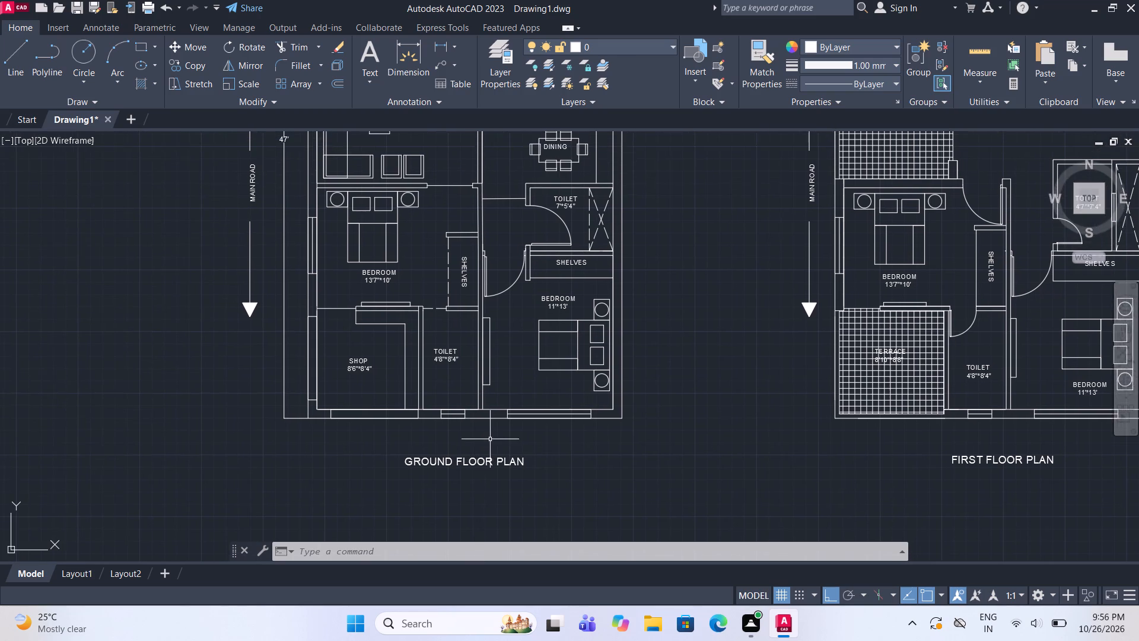
scroll(490, 441, "down", 2)
scroll(475, 225, "up", 3)
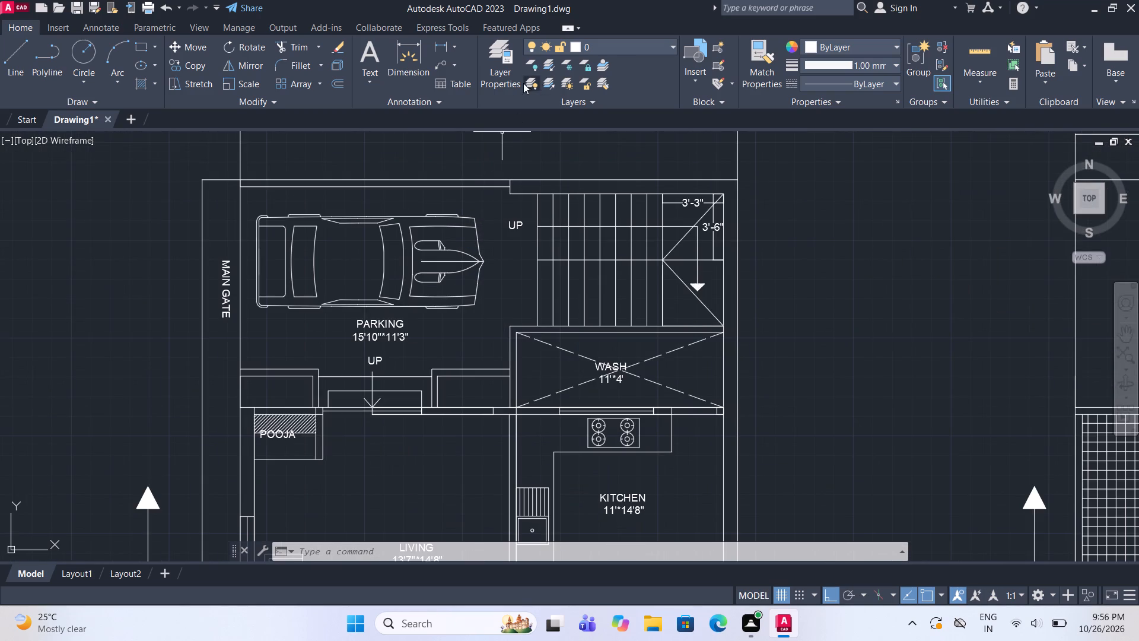
Create a new layer named WALL and set its colour to index colour 22.
left_click(488, 58)
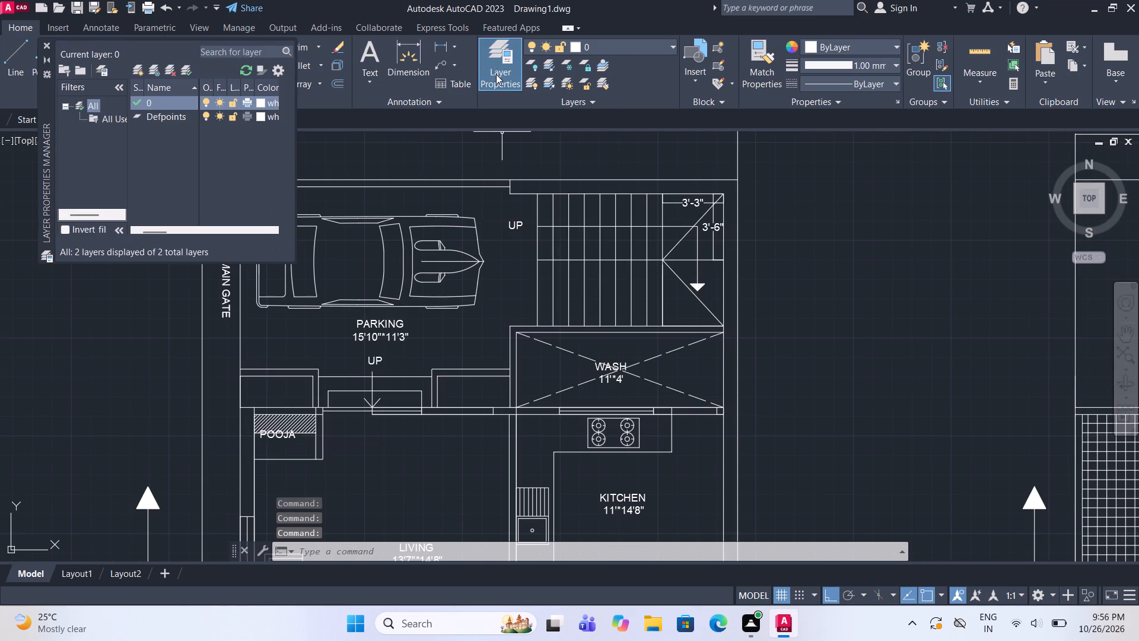
left_click(136, 71)
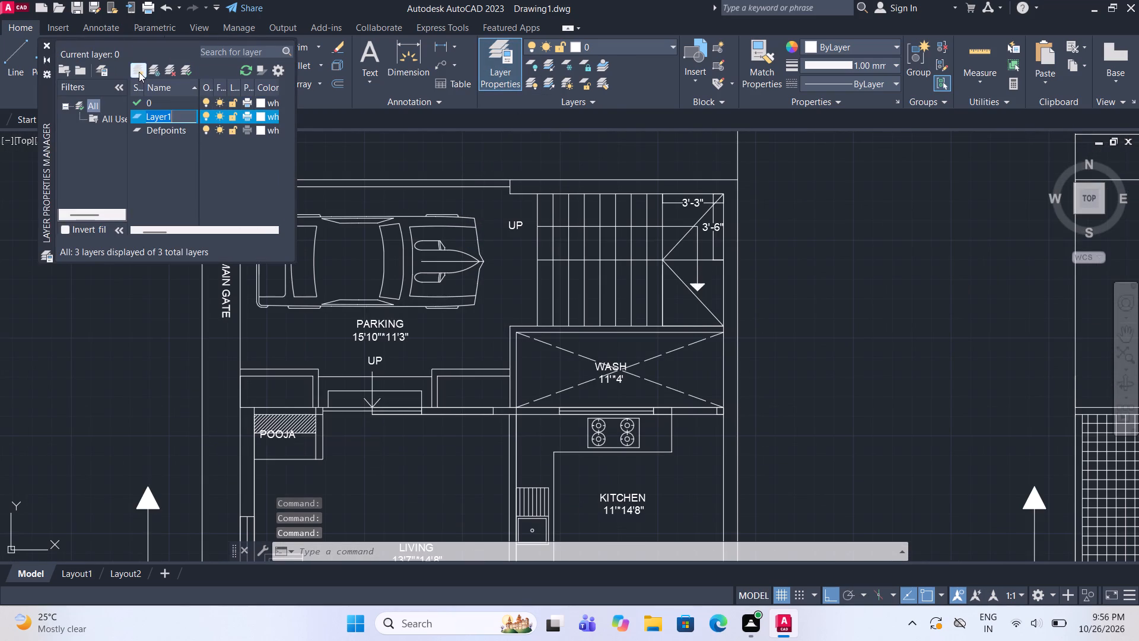
type("WALL")
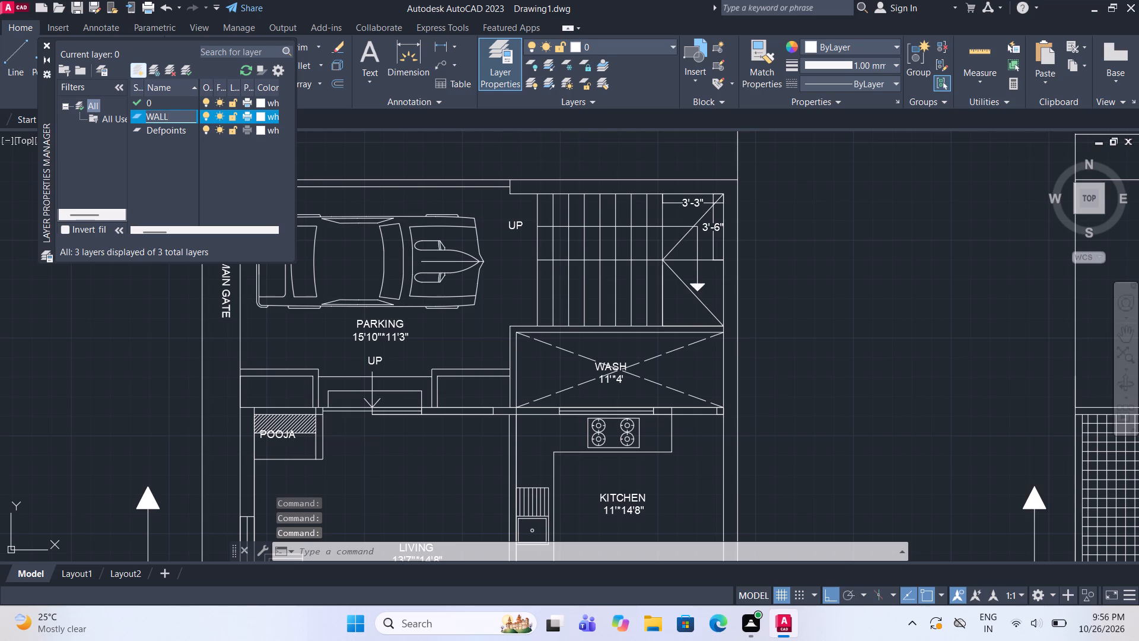
left_click(260, 115)
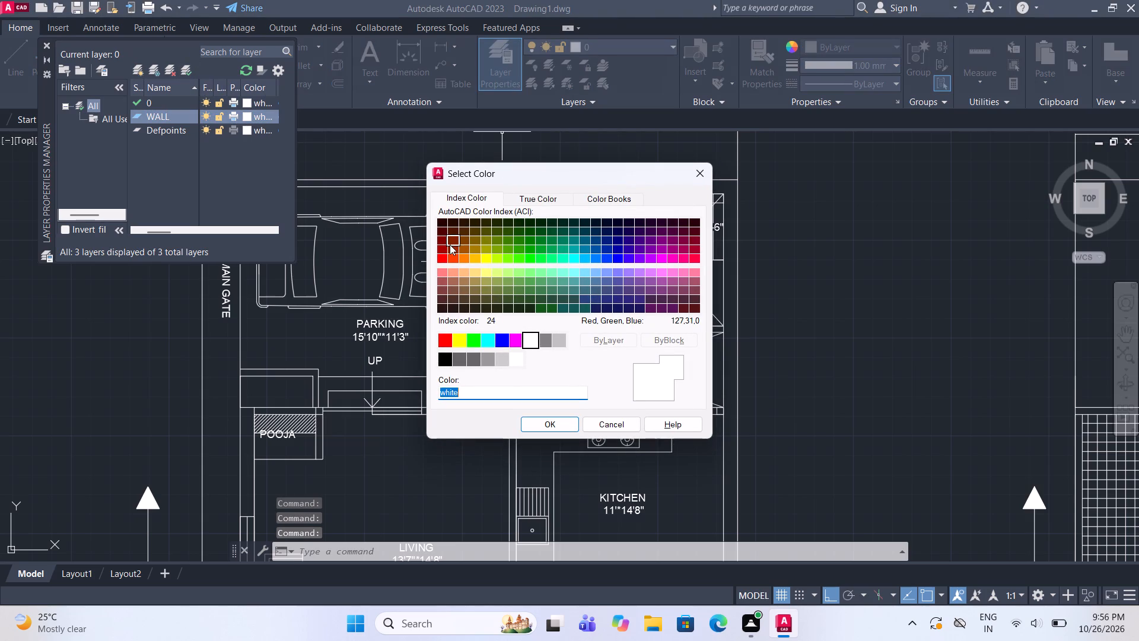
left_click(450, 245)
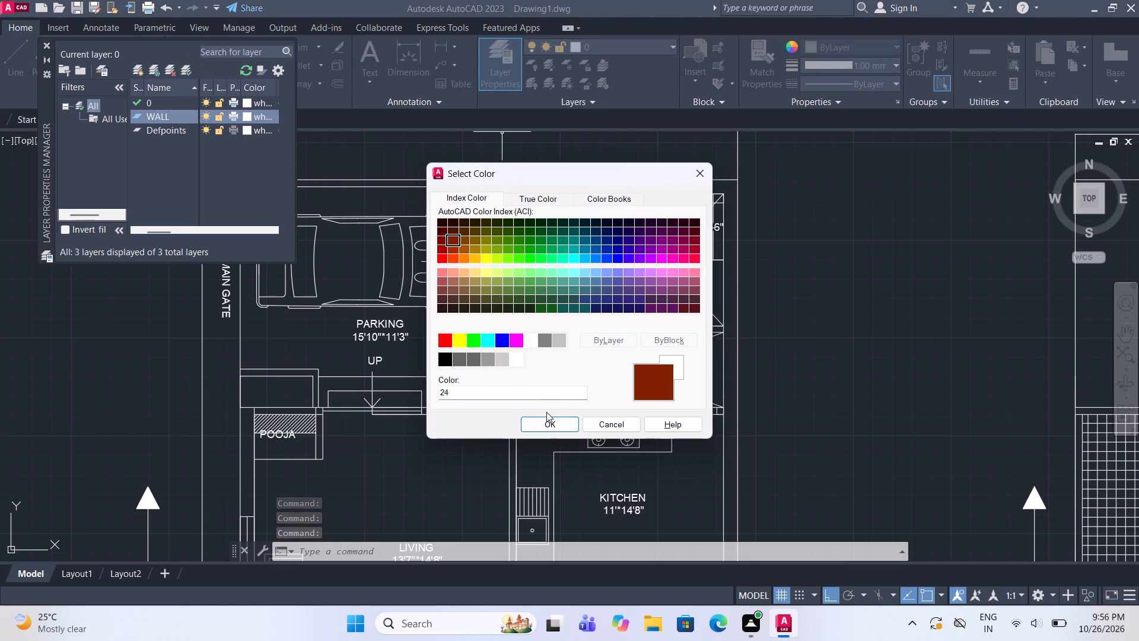
left_click(452, 250)
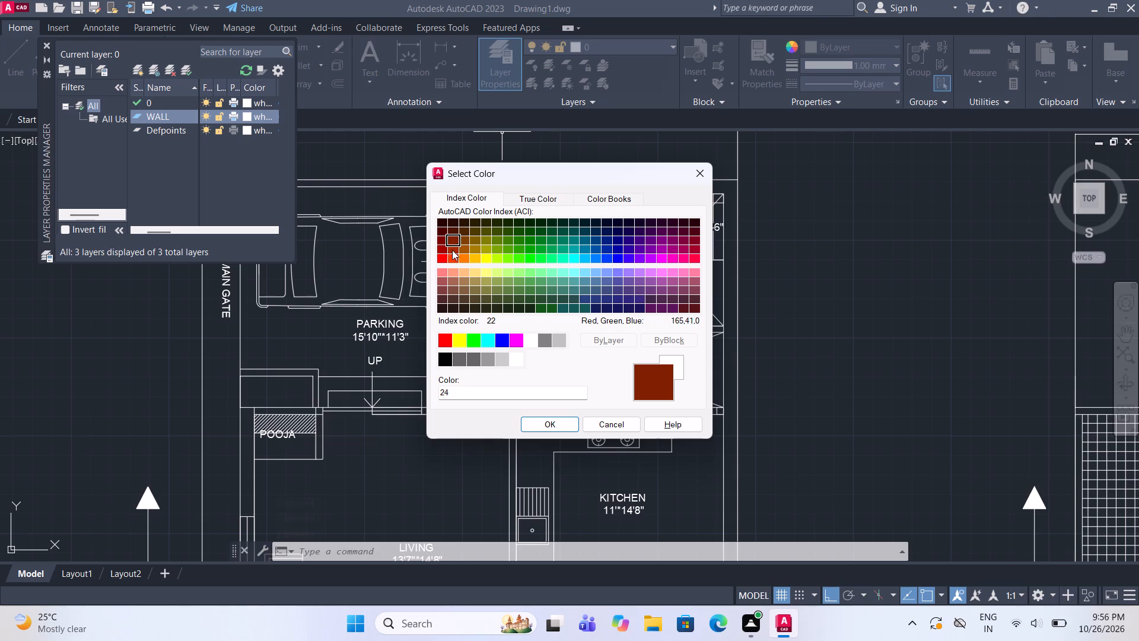
left_click(553, 423)
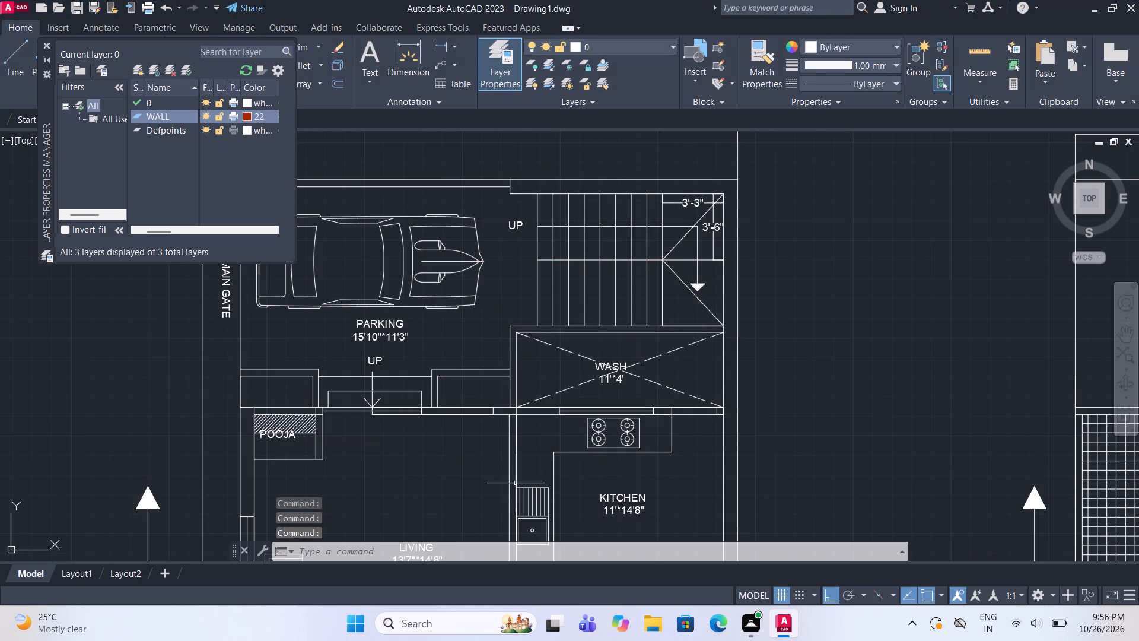
Create a new layer named FUR and set its colour to index colour 92.
left_click(133, 66)
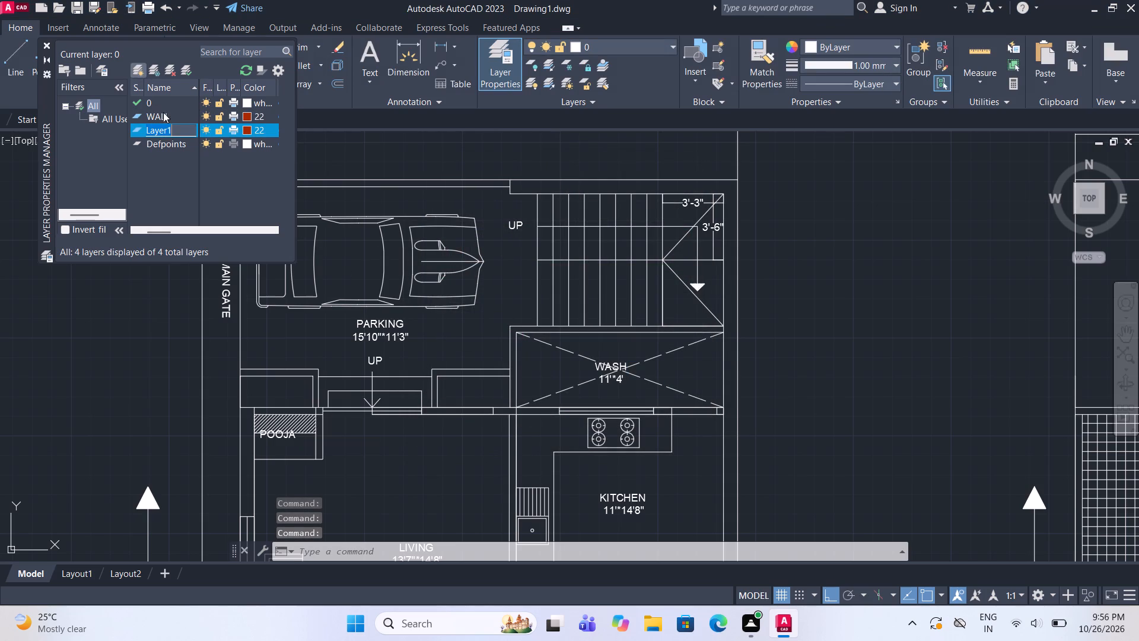
type("FUR")
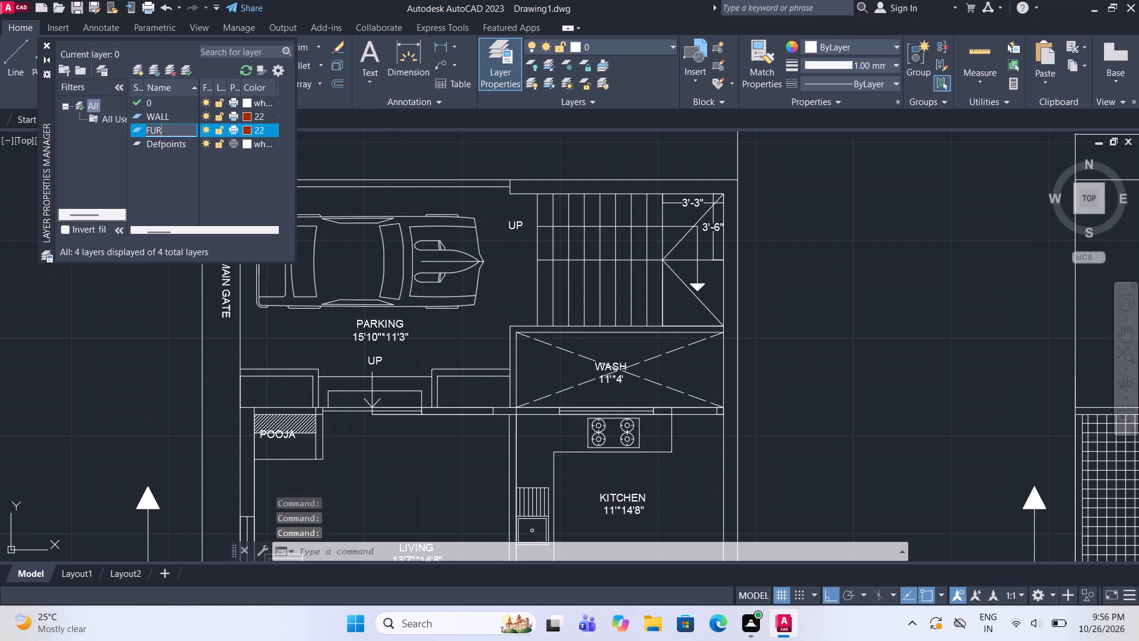
left_click(246, 128)
left_click(533, 253)
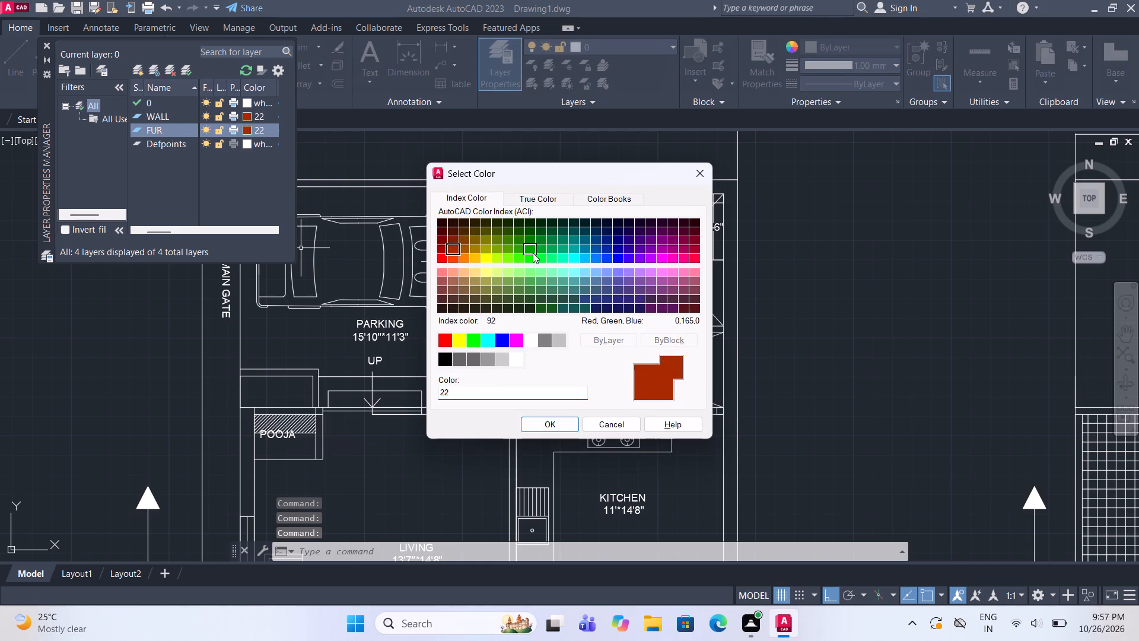
left_click(552, 431)
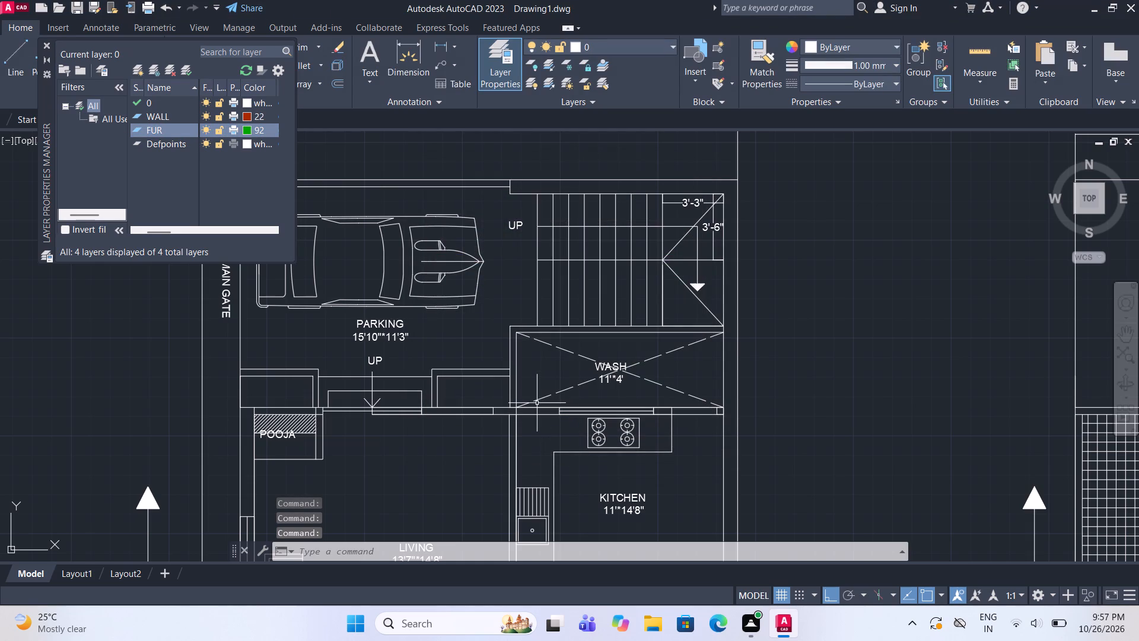
Create a new layer named TEXT and set its colour to index colour 30.
left_click(137, 65)
type("TEXT")
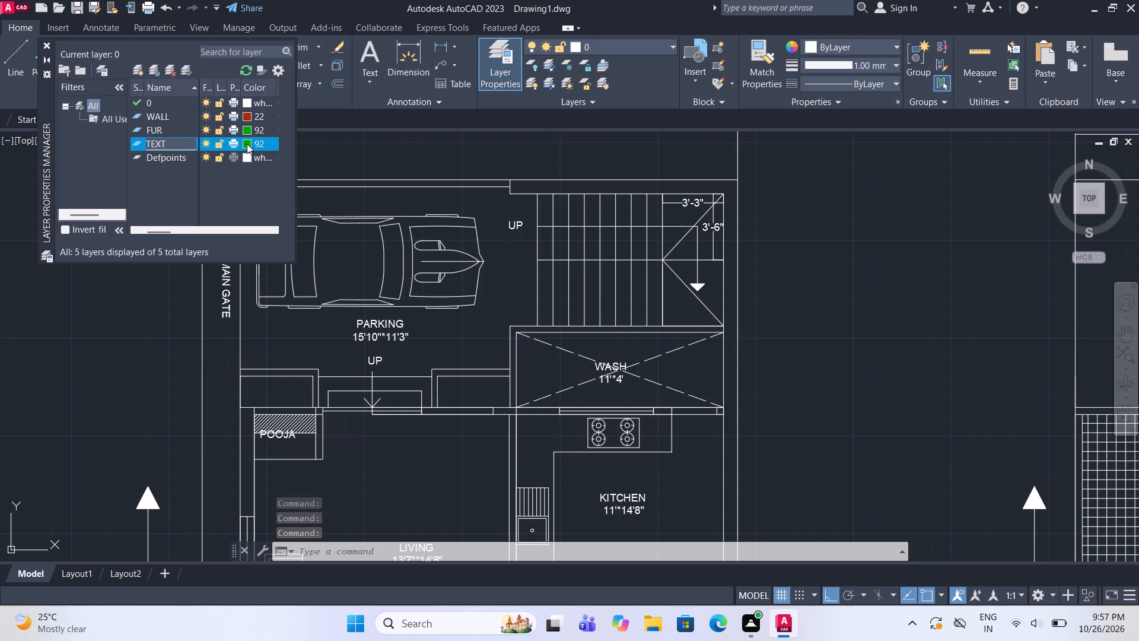
left_click(246, 144)
left_click(467, 259)
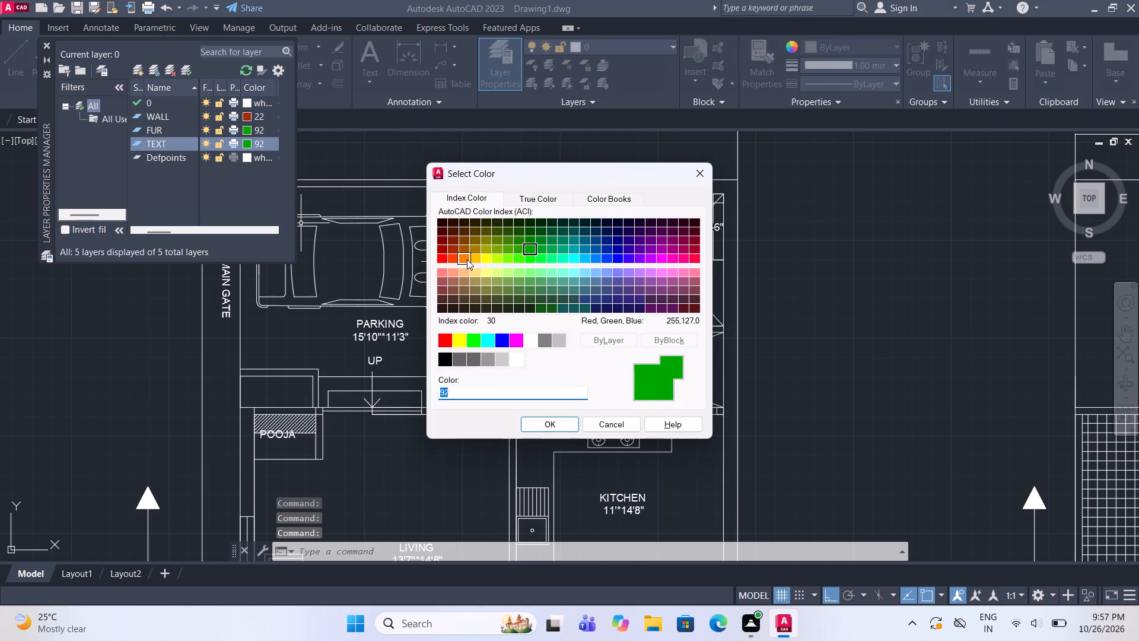
left_click(552, 431)
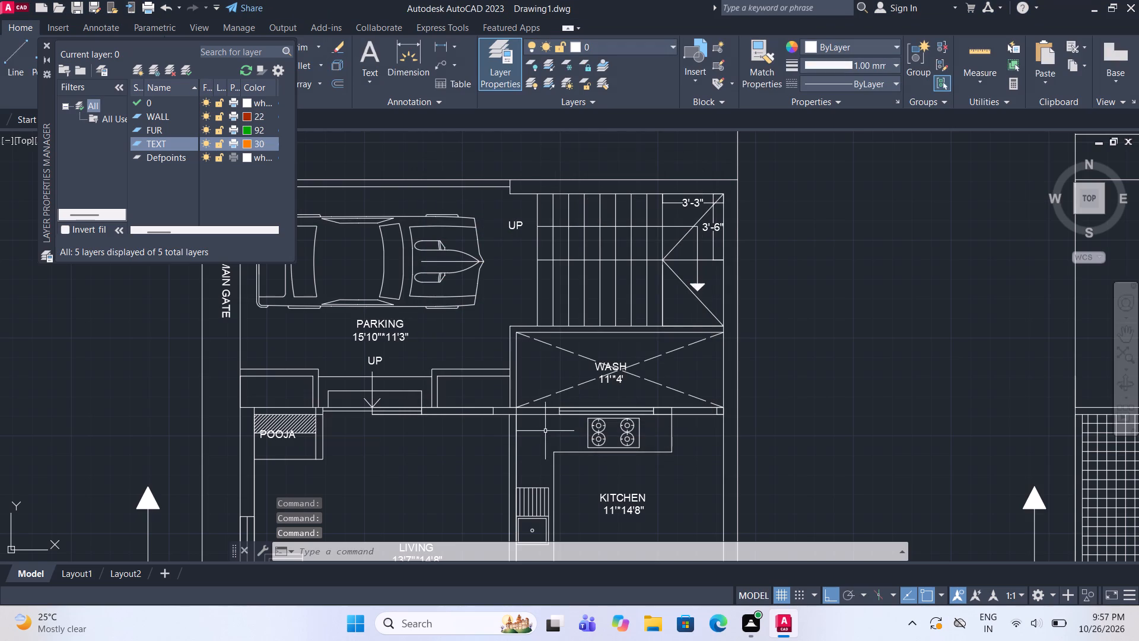
Create a new layer named DOOR with index colour 200, and close the layer manager.
left_click(139, 69)
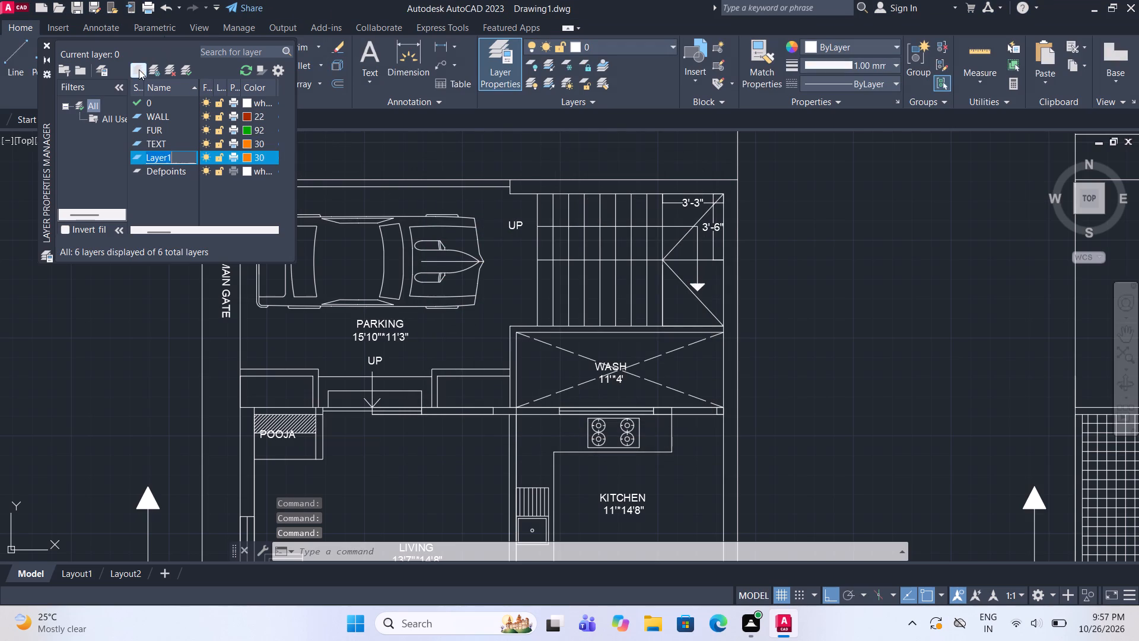
type("DOOR")
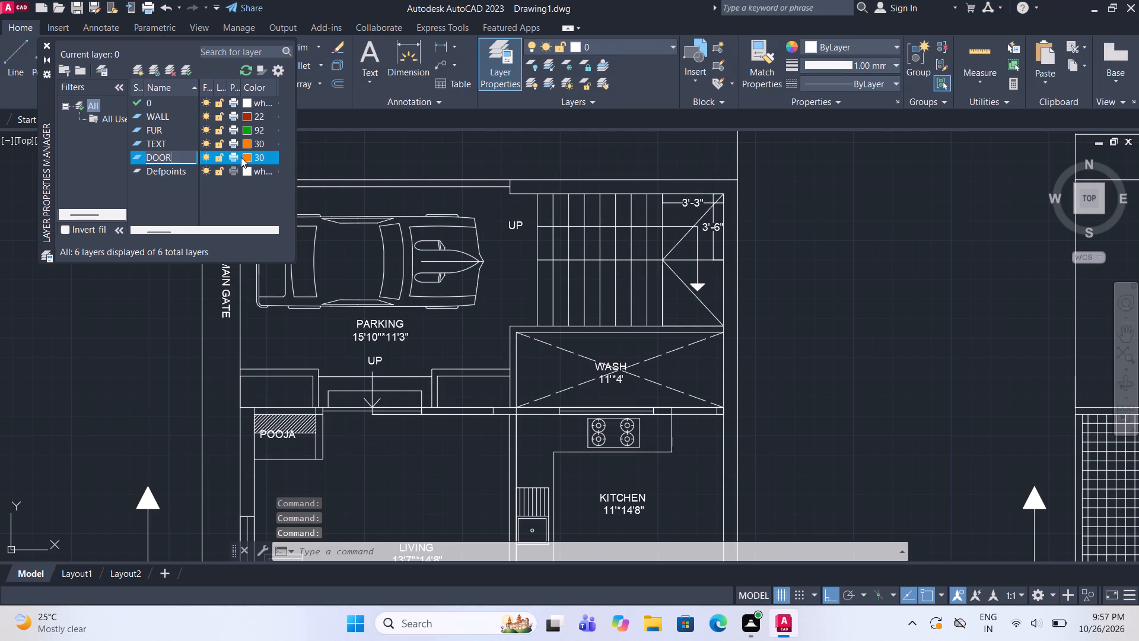
left_click(247, 160)
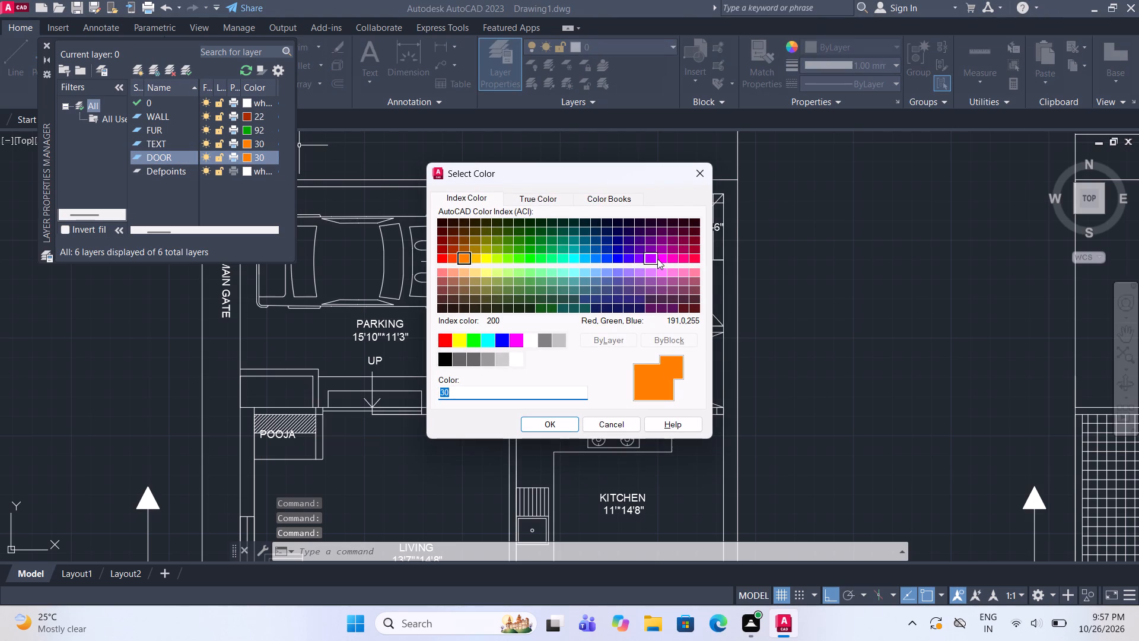
left_click(654, 258)
left_click(568, 434)
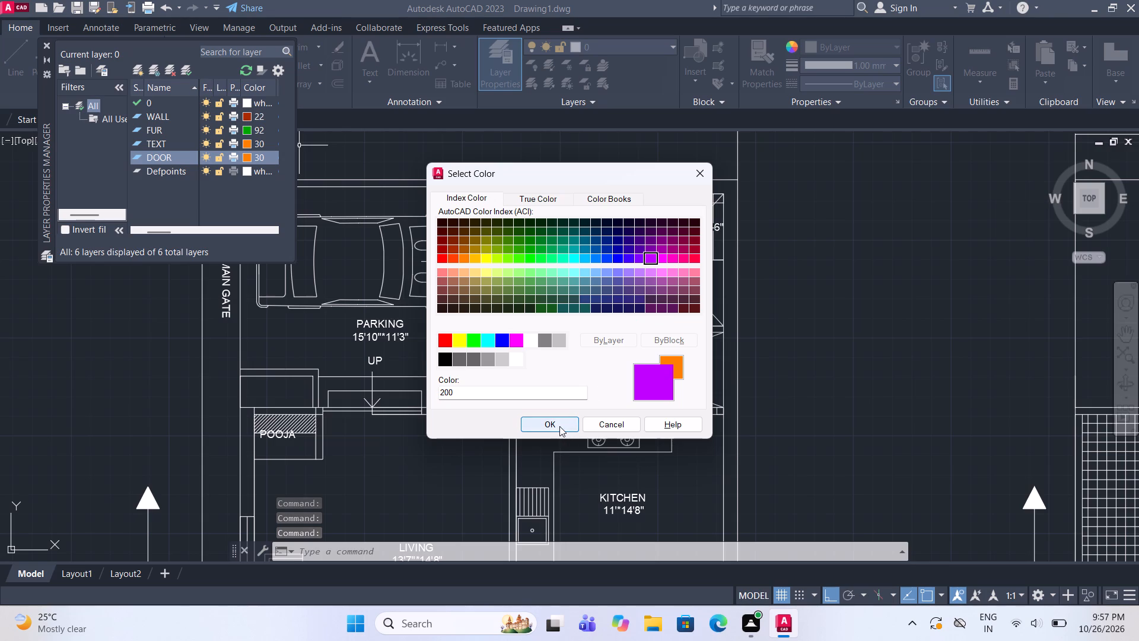
left_click(559, 426)
left_click(47, 46)
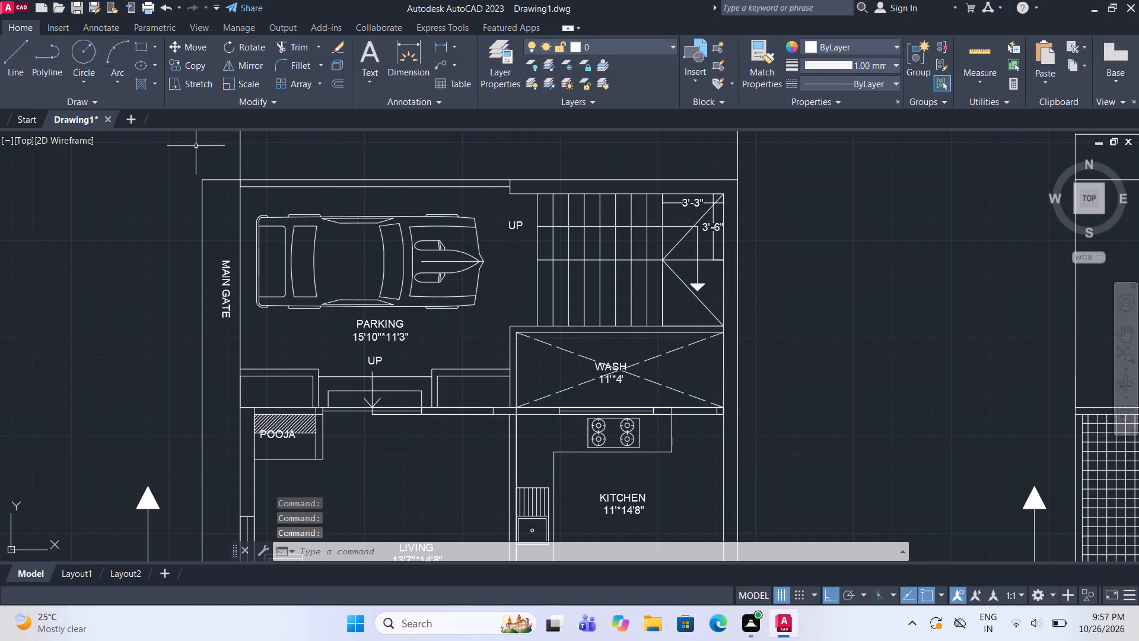
Make WALL the current layer.
left_click(590, 47)
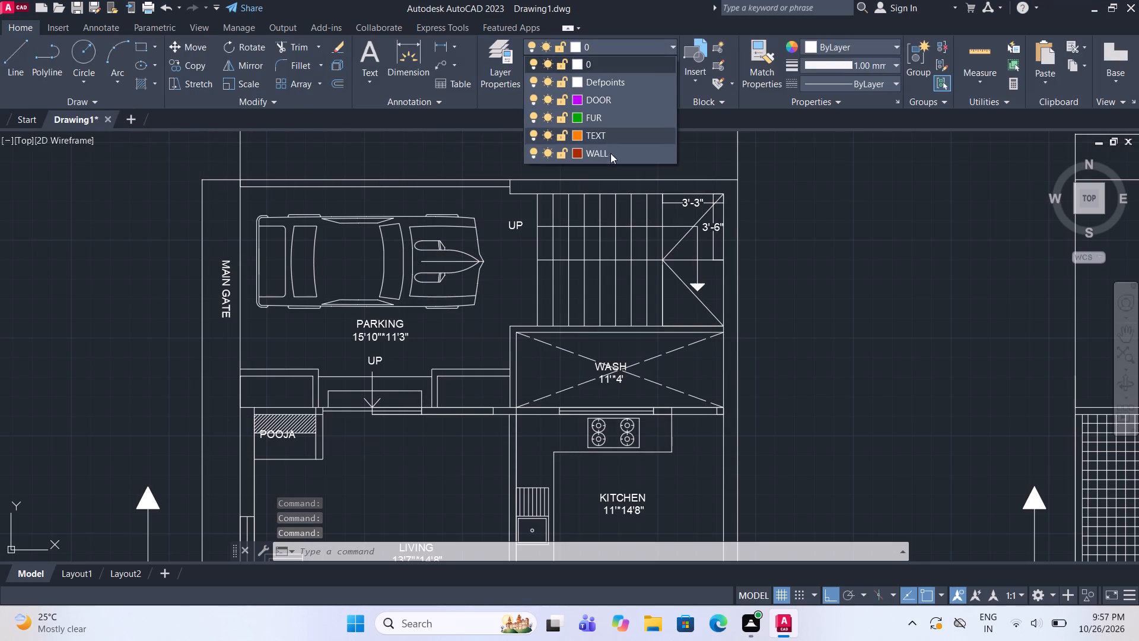
left_click(611, 158)
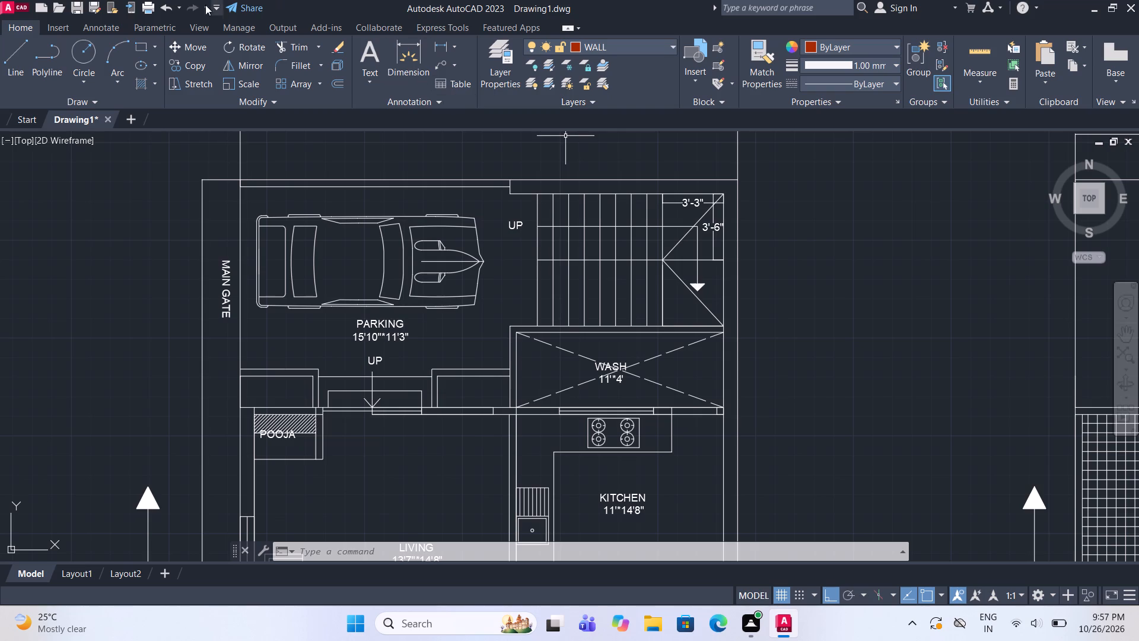
key("Escape")
Create a new layer named WIND, set its colour to a teal-green index colour, and close the layer manager.
left_click(482, 56)
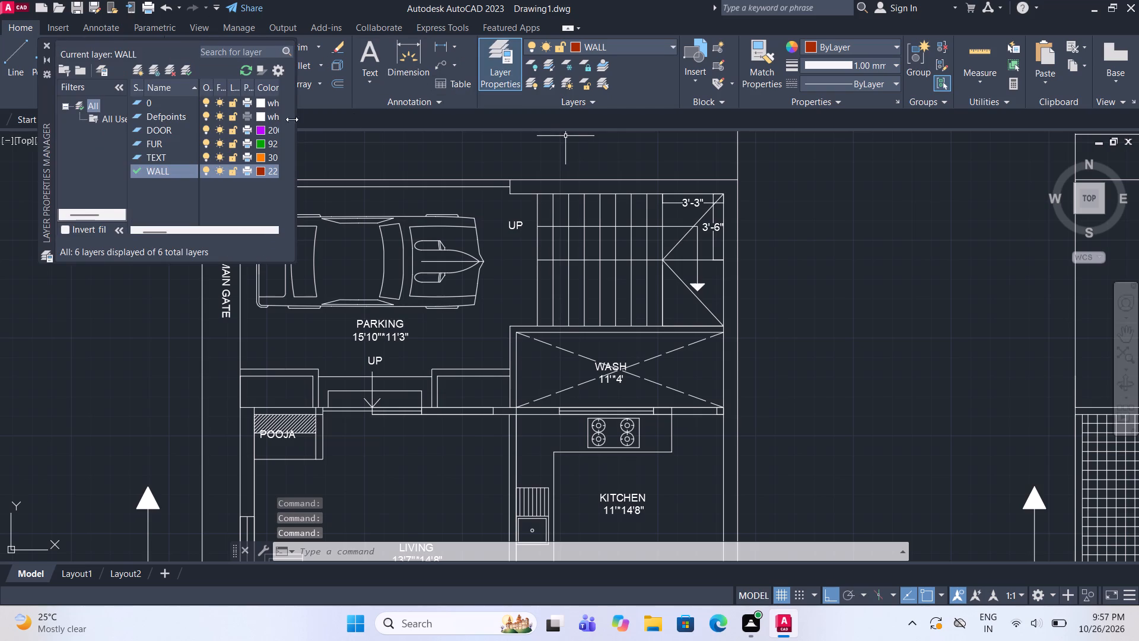
left_click(139, 66)
type("WIND")
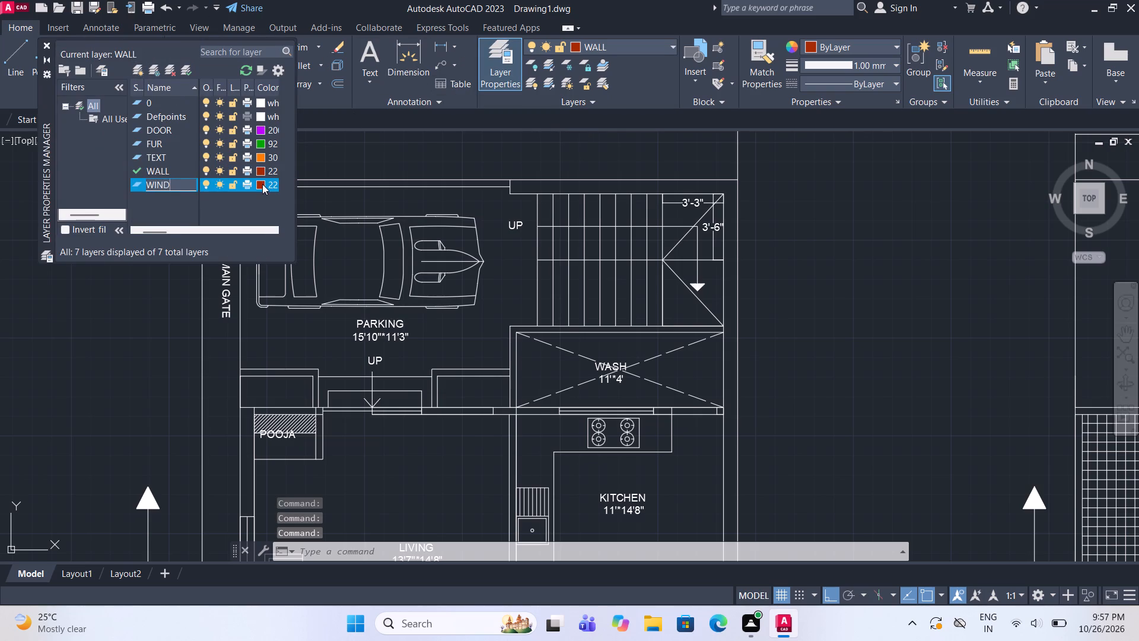
left_click(261, 186)
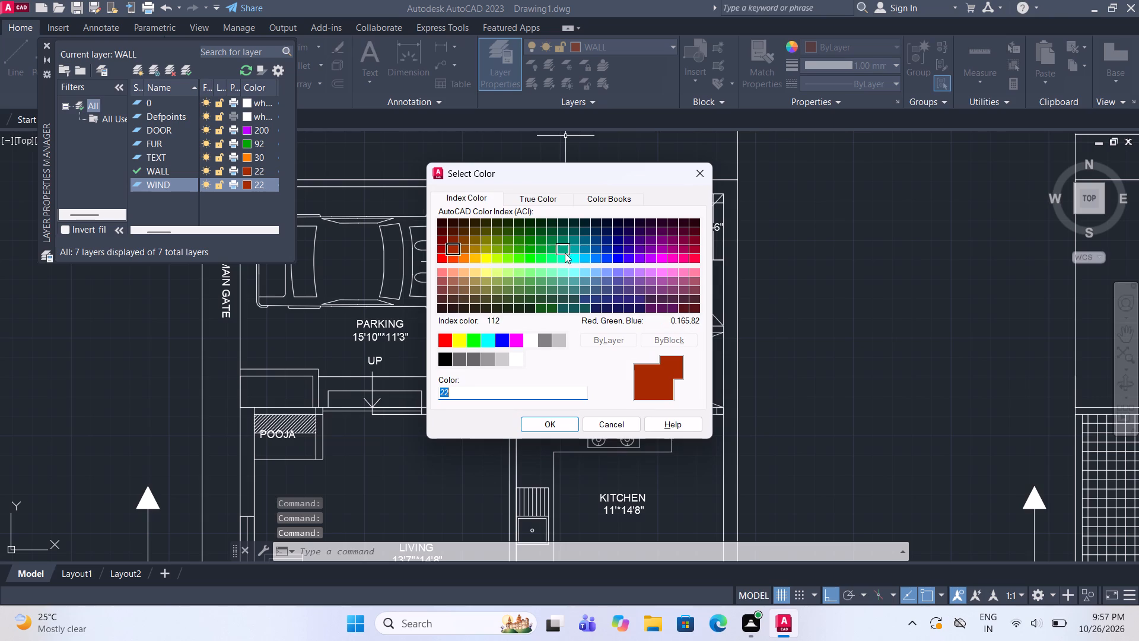
left_click(562, 258)
left_click(543, 421)
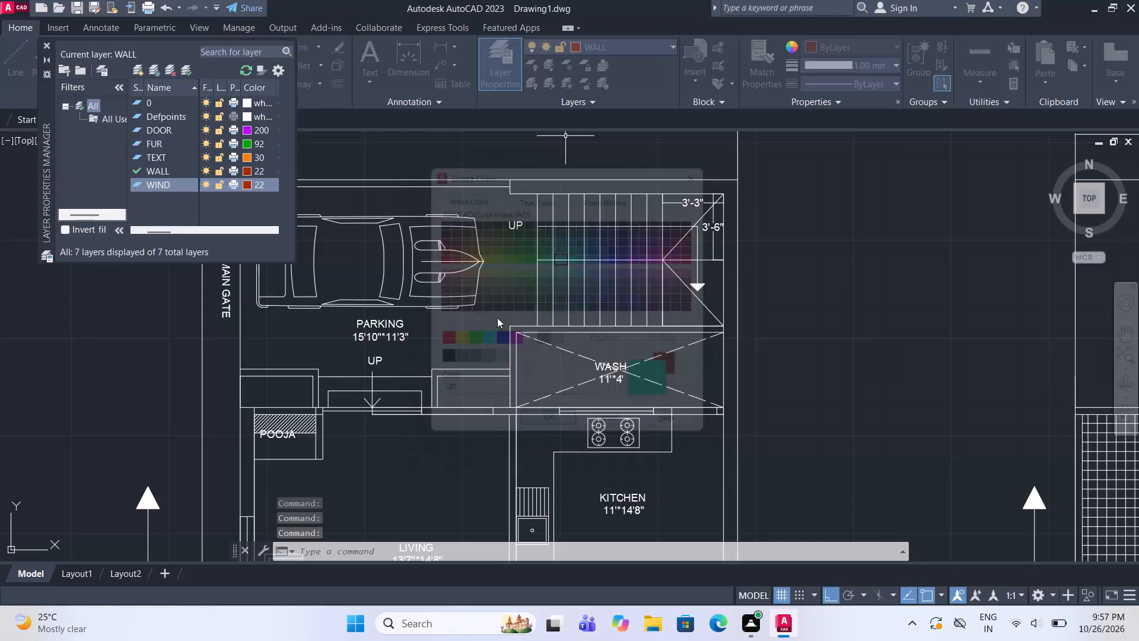
left_click(45, 45)
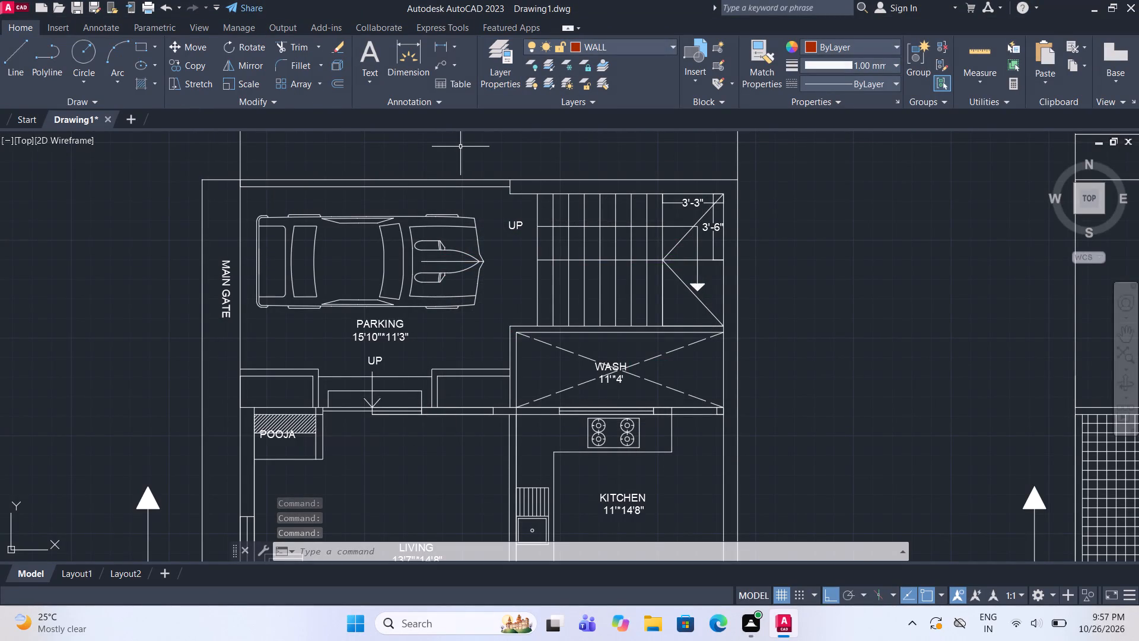
Hatch the ground-floor wall strip above the parking with a solid fill, and try the strip above the staircase.
key("h")
key("Return")
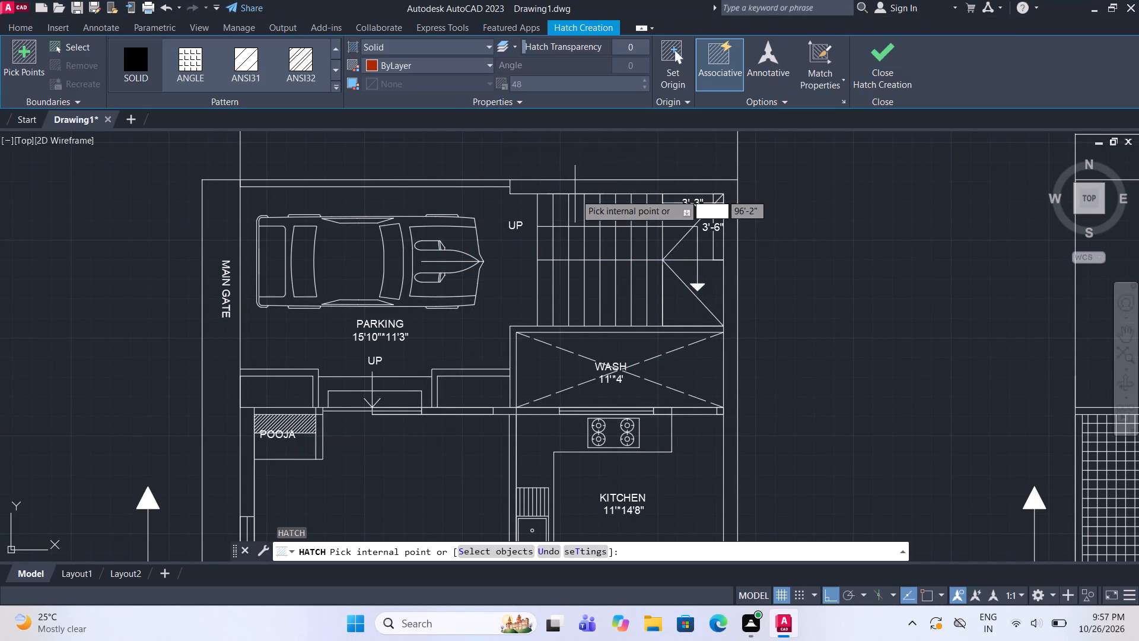
left_click(588, 186)
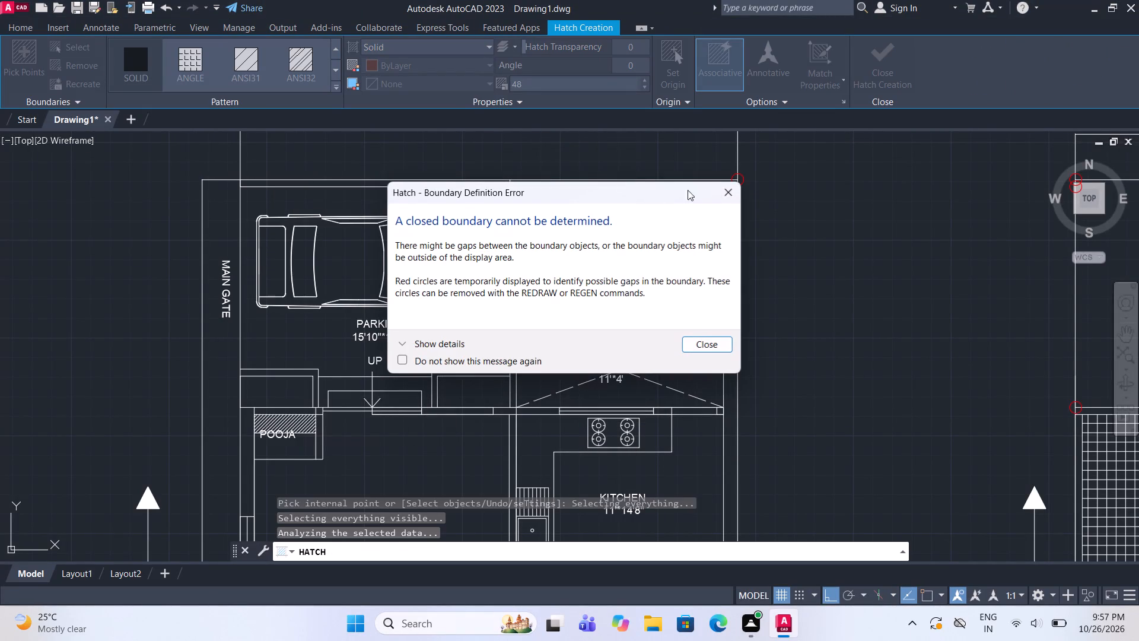
left_click(726, 191)
left_click(412, 183)
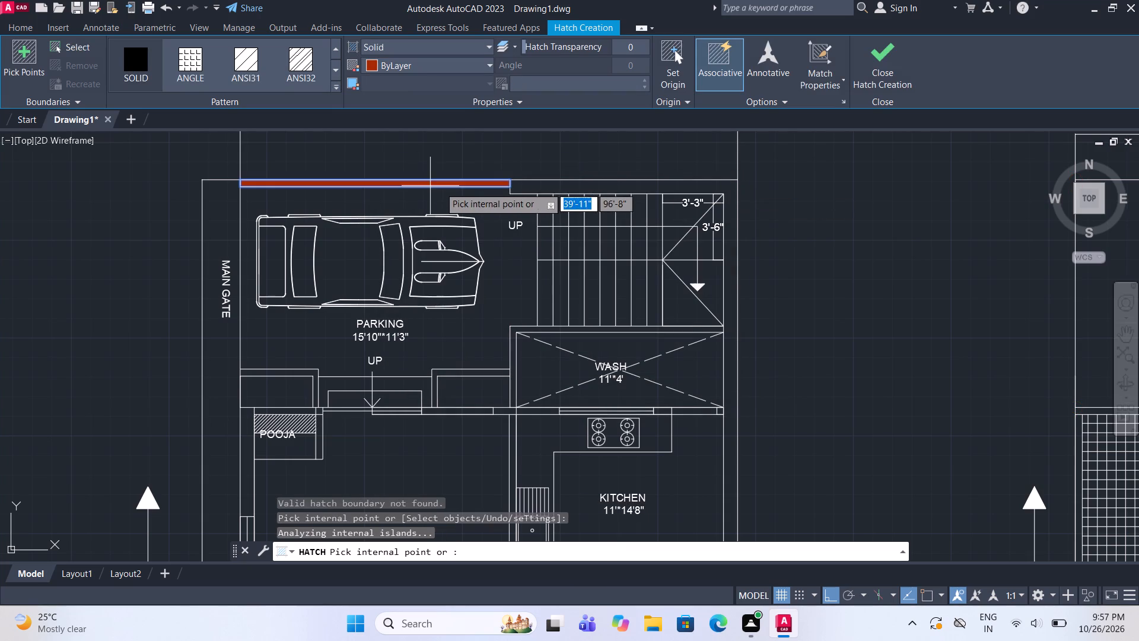
middle_click_drag(598, 189, 530, 191)
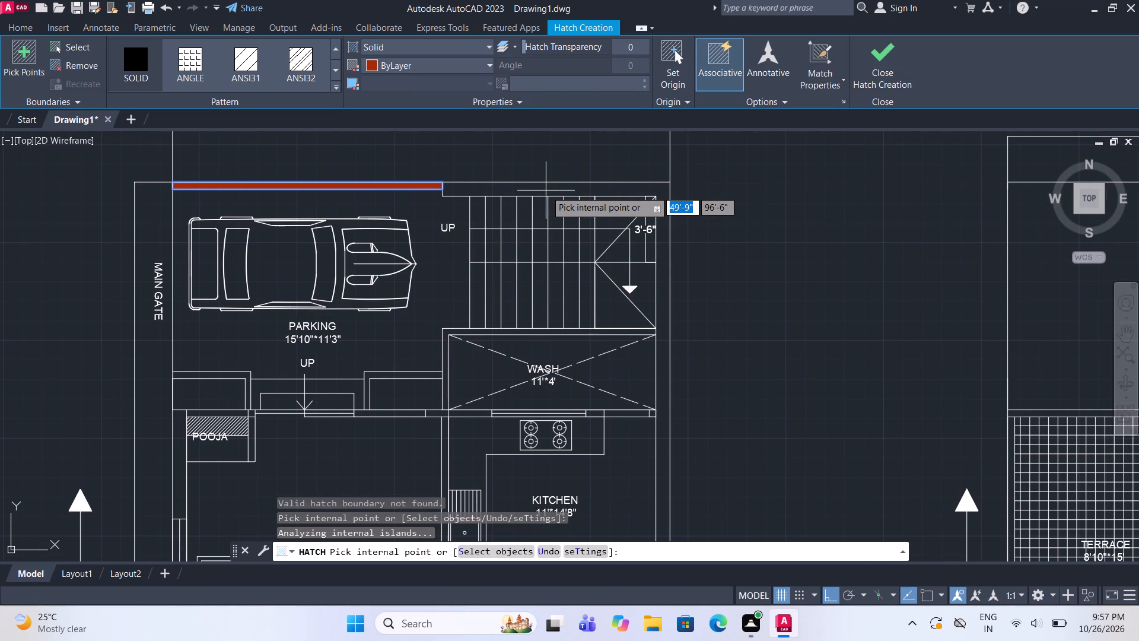
left_click(546, 191)
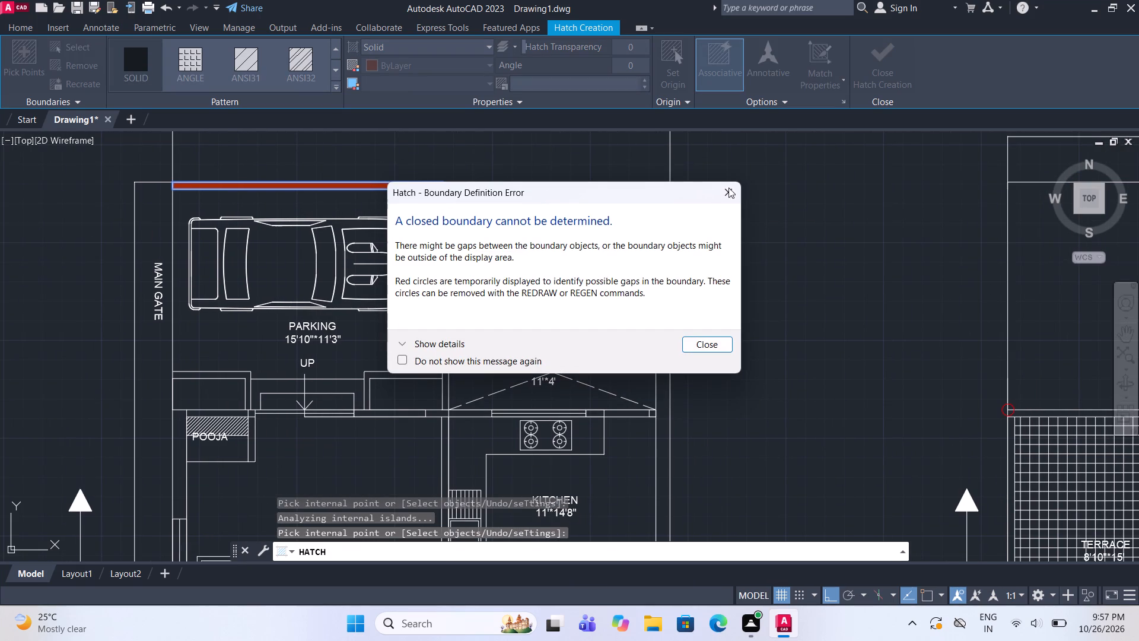
left_click(736, 188)
Add a solid hatch to the L-shaped wall between the parking and the pooja, and finish the hatch.
scroll(625, 198, "down", 2)
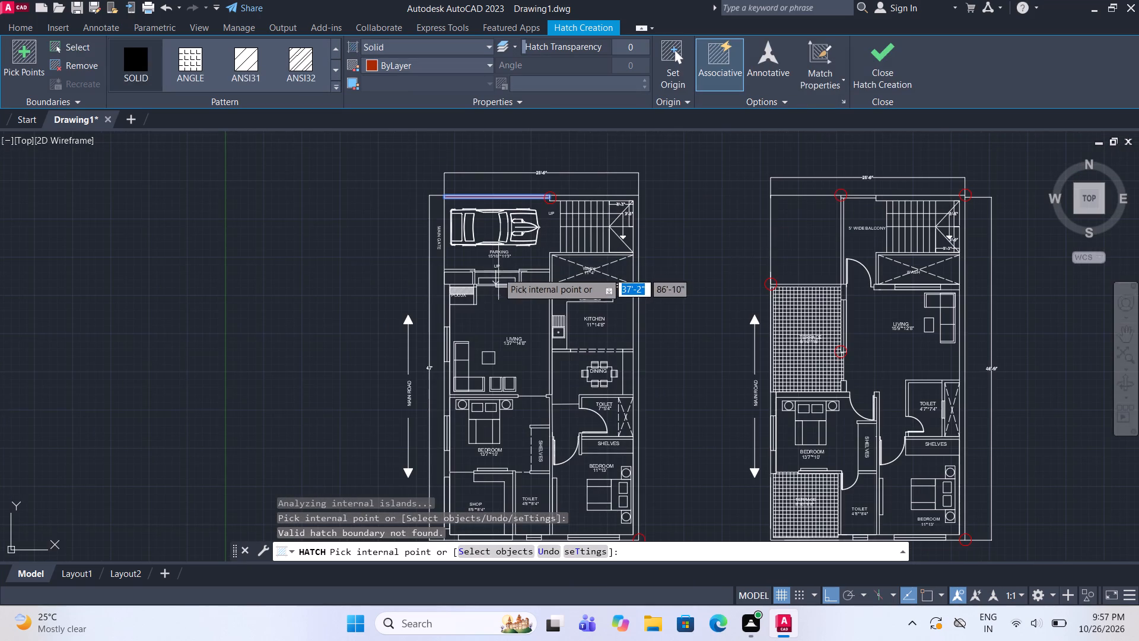
scroll(470, 271, "up", 3)
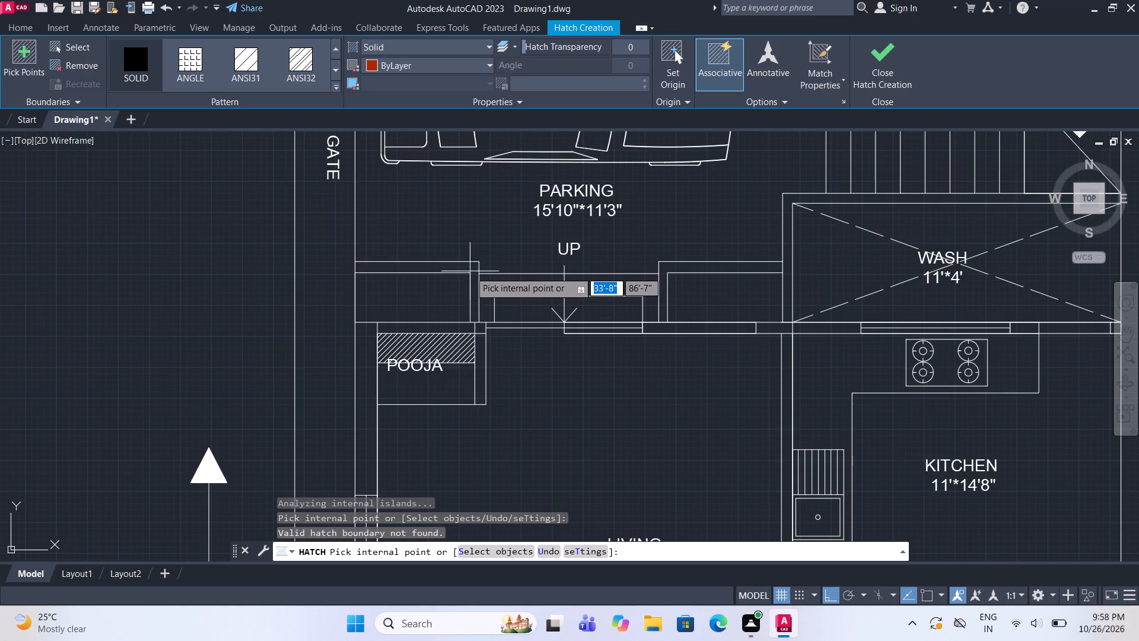
left_click(466, 266)
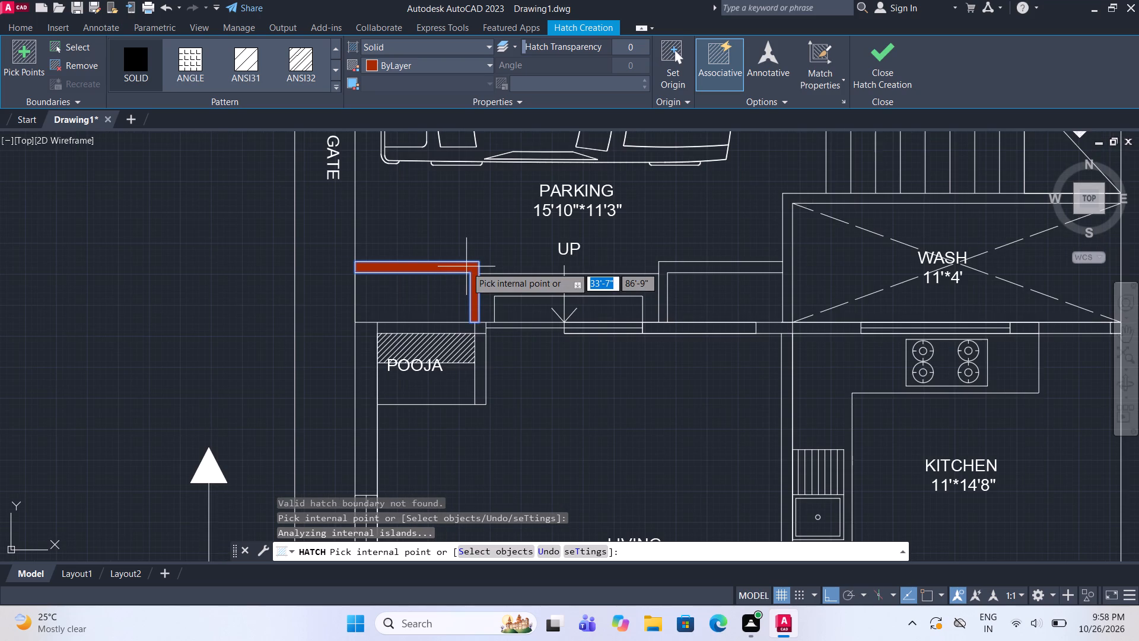
middle_click_drag(468, 289, 475, 267)
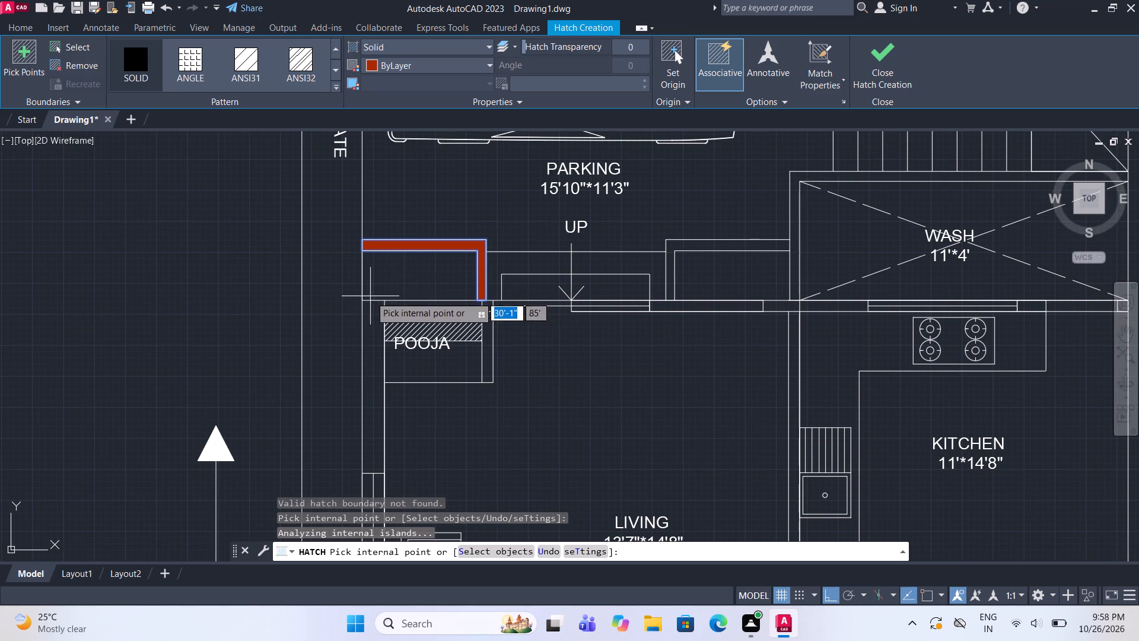
left_click(878, 69)
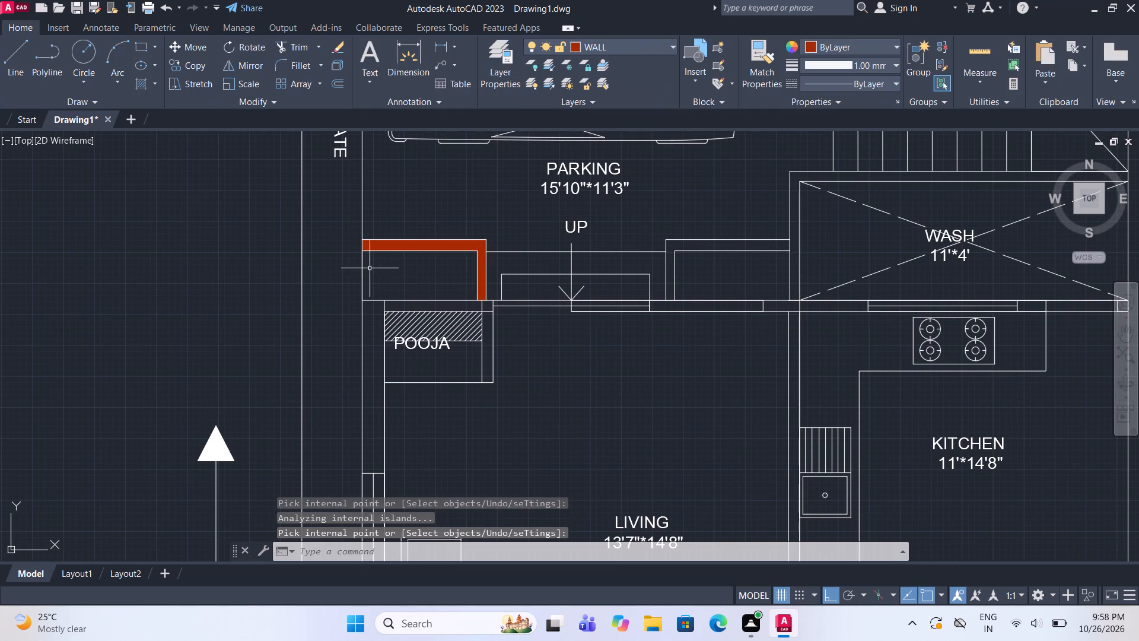
Draw a vertical line from the wall corner above the pooja up to the L-shaped wall's inner edge.
left_click(8, 68)
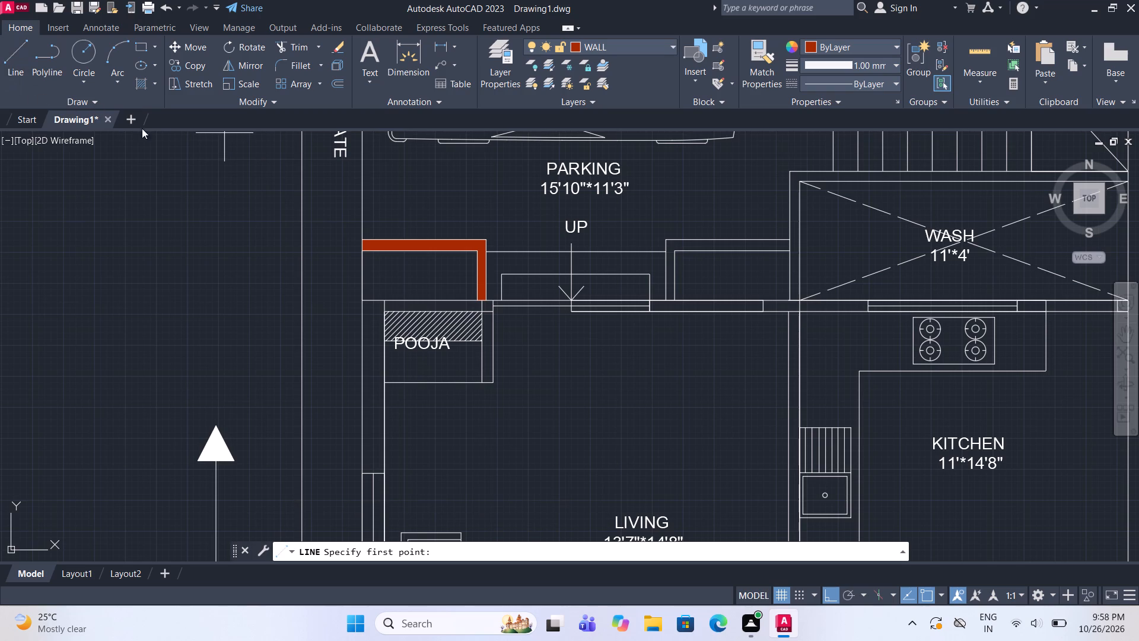
left_click(381, 303)
left_click(382, 254)
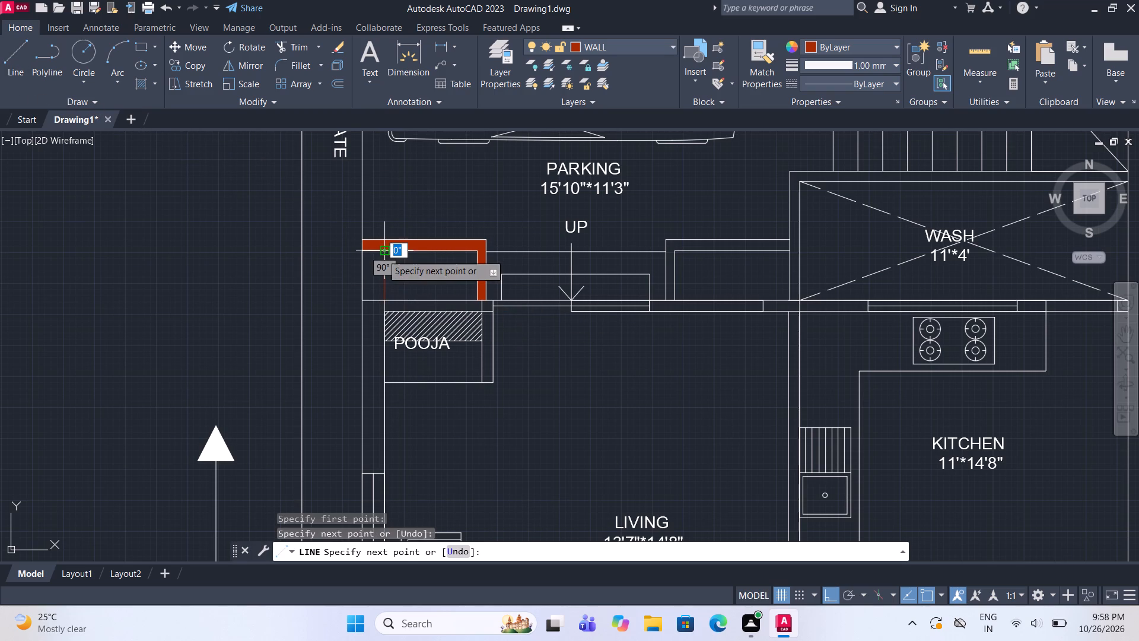
key("Escape")
Solid-hatch the main-road-side outer wall segments from the new line above the pooja down past the living room and bedroom.
key("h")
key("Return")
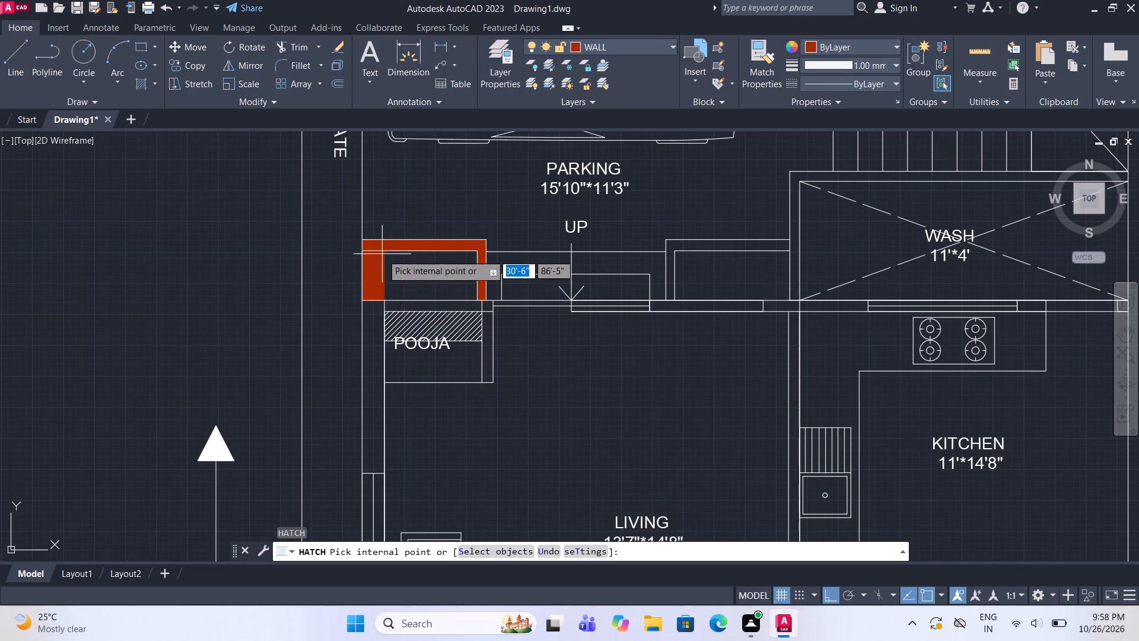
left_click(375, 284)
left_click(376, 338)
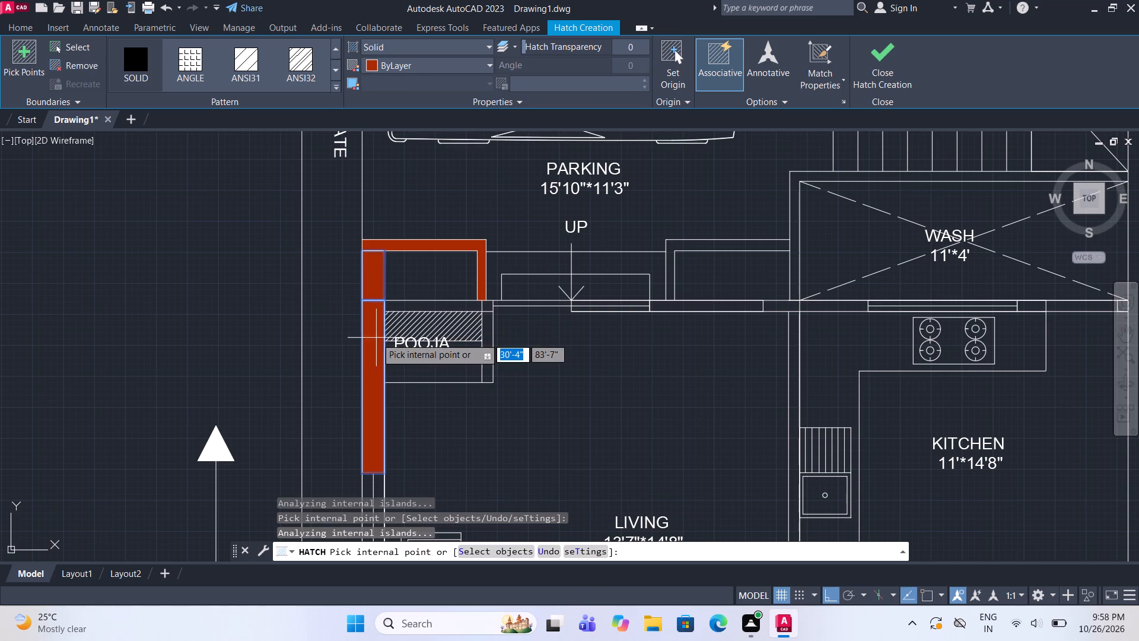
scroll(489, 261, "down", 3)
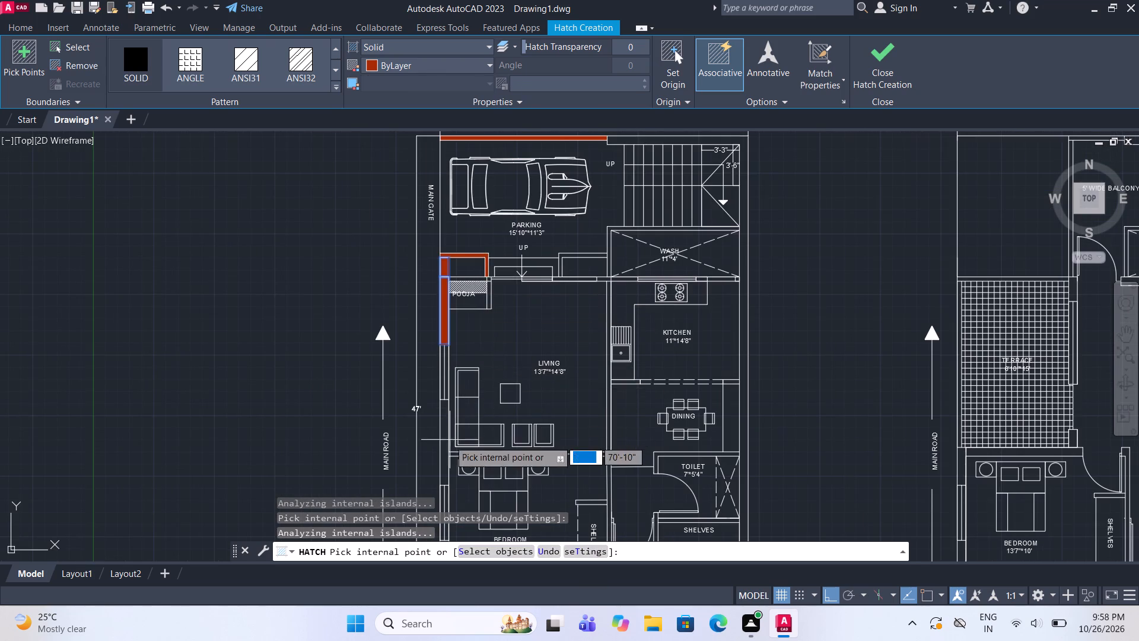
scroll(447, 442, "up", 1)
left_click(443, 440)
middle_click_drag(459, 428, 460, 212)
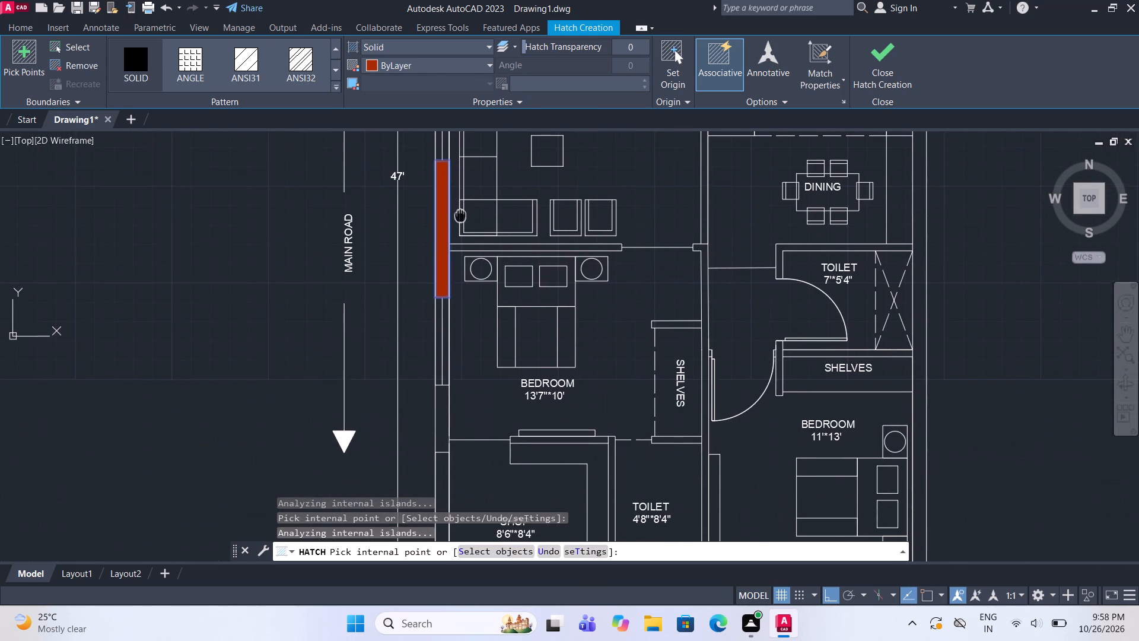
left_click(439, 417)
Solid-hatch the outer wall corner at the shop and the two bottom wall segments on either side of the toilet window.
scroll(447, 363, "down", 4)
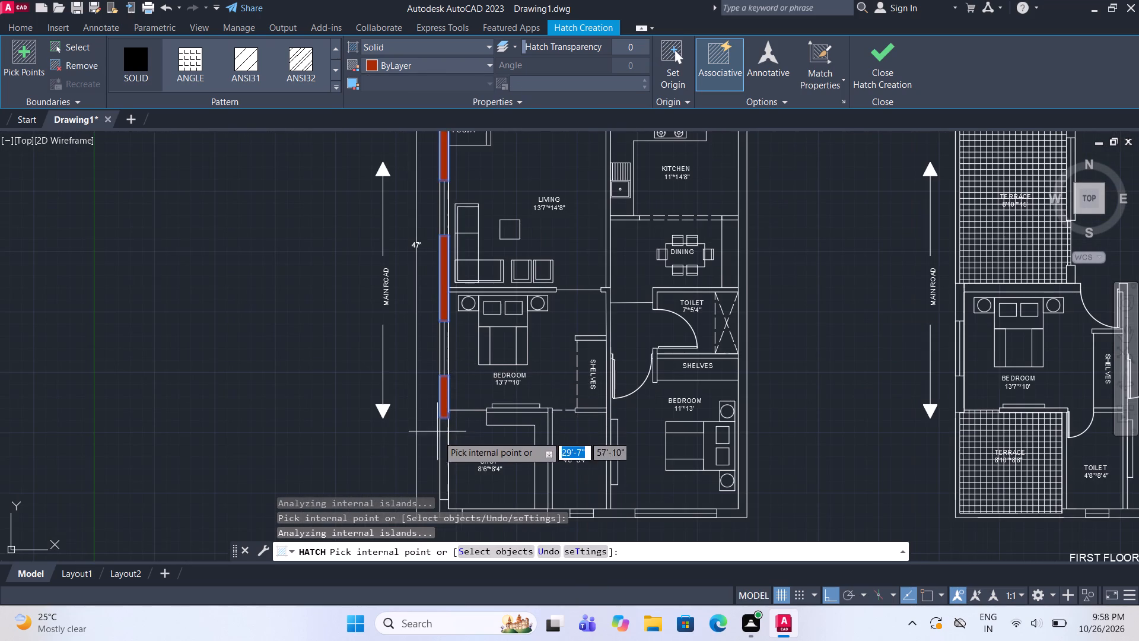
middle_click_drag(448, 442, 454, 312)
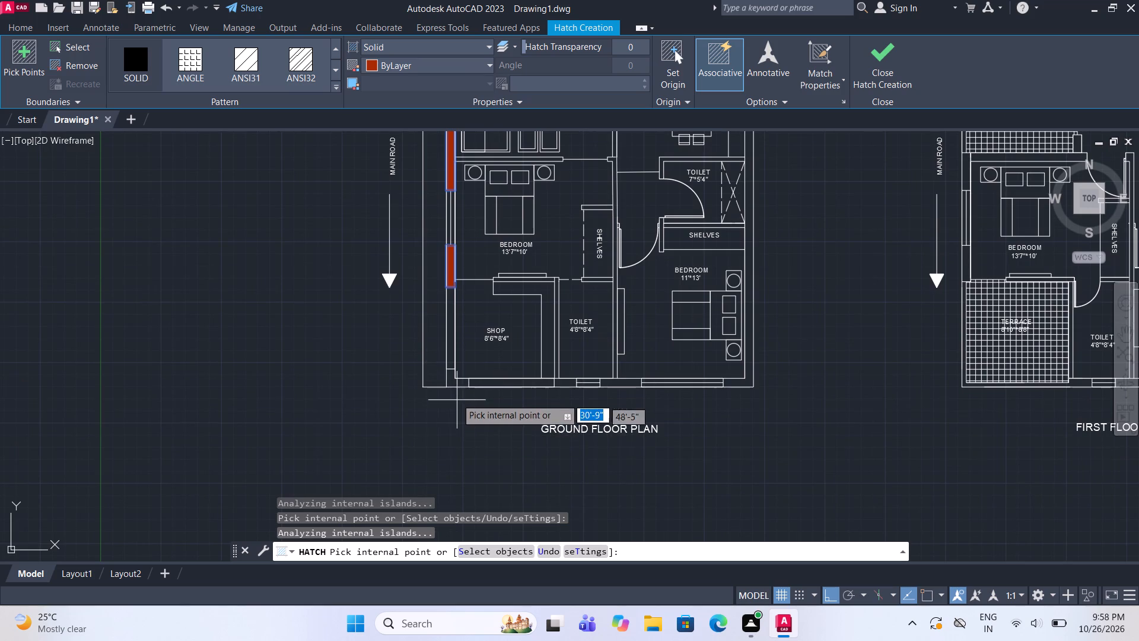
scroll(455, 388, "up", 2)
left_click(446, 370)
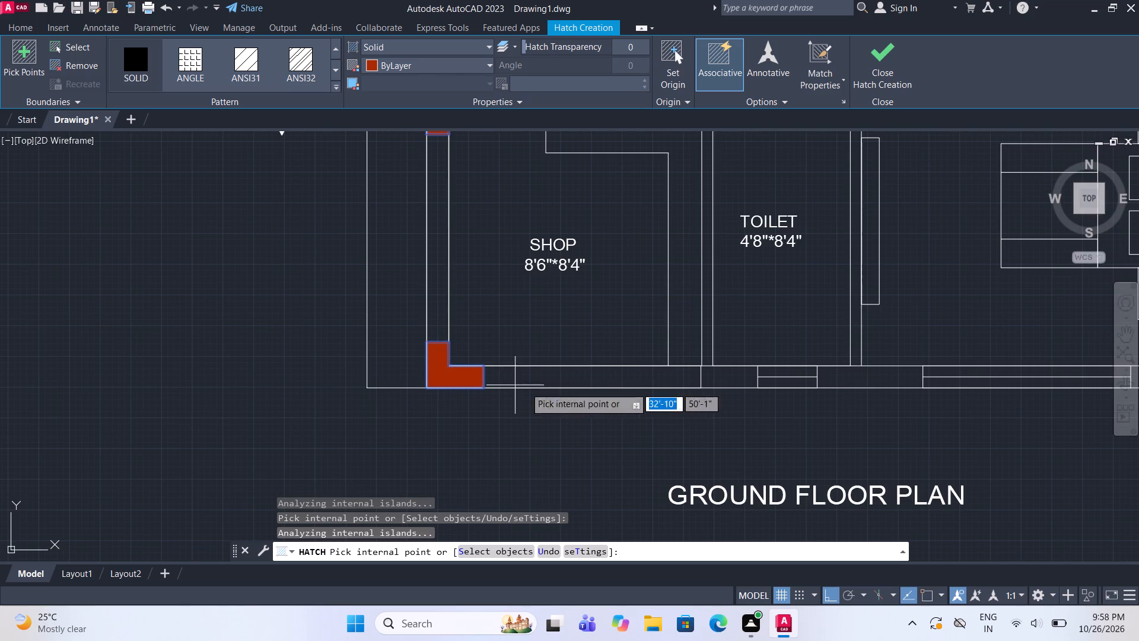
left_click(724, 382)
middle_click_drag(663, 372, 589, 405)
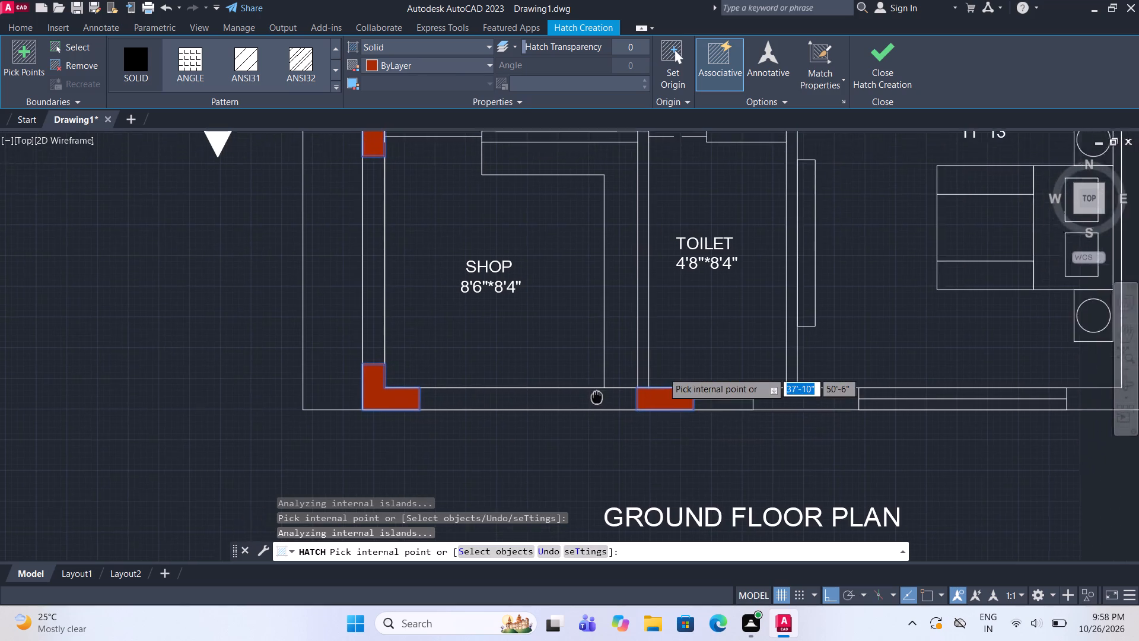
middle_click_drag(589, 405, 553, 429)
left_click(791, 439)
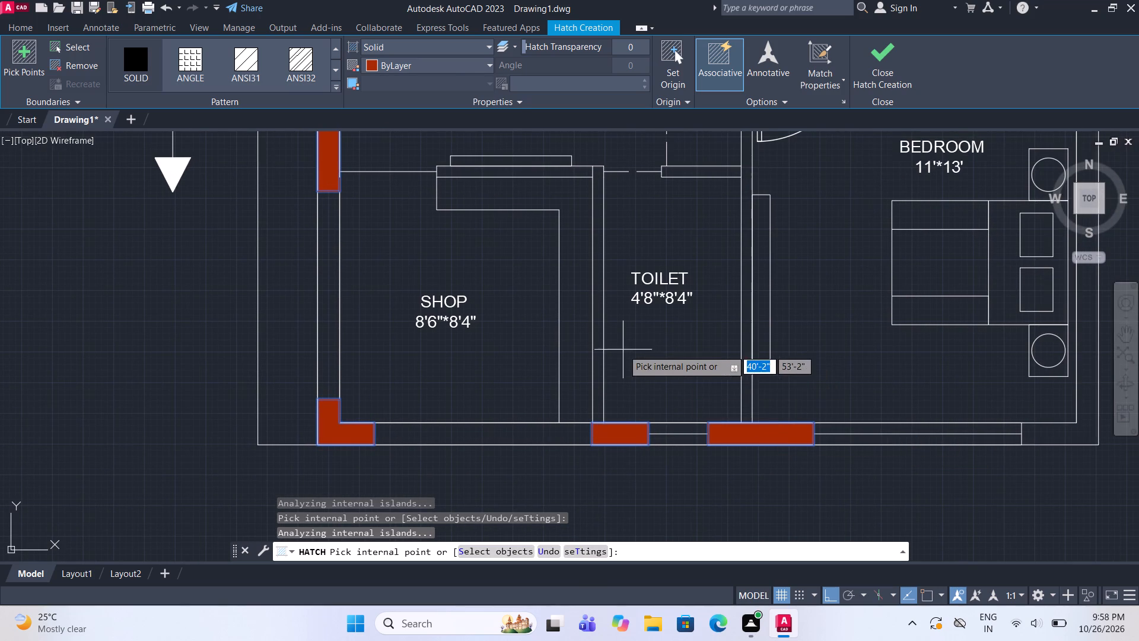
Solid-hatch the partition between the shop and the 4'8"*8'4" toilet and the long wall on the toilet's other side.
left_click(596, 332)
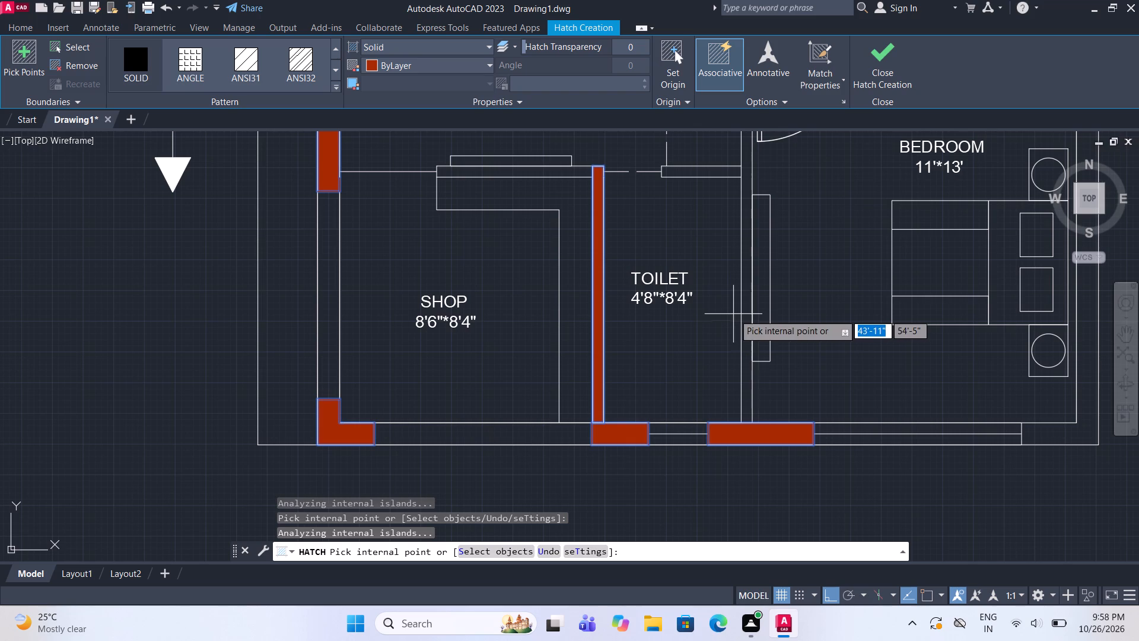
left_click(745, 322)
Solid-hatch the walls of the 7'*5'4" toilet on its shelves side and its dining side.
scroll(685, 360, "down", 2)
middle_click_drag(787, 361, 639, 385)
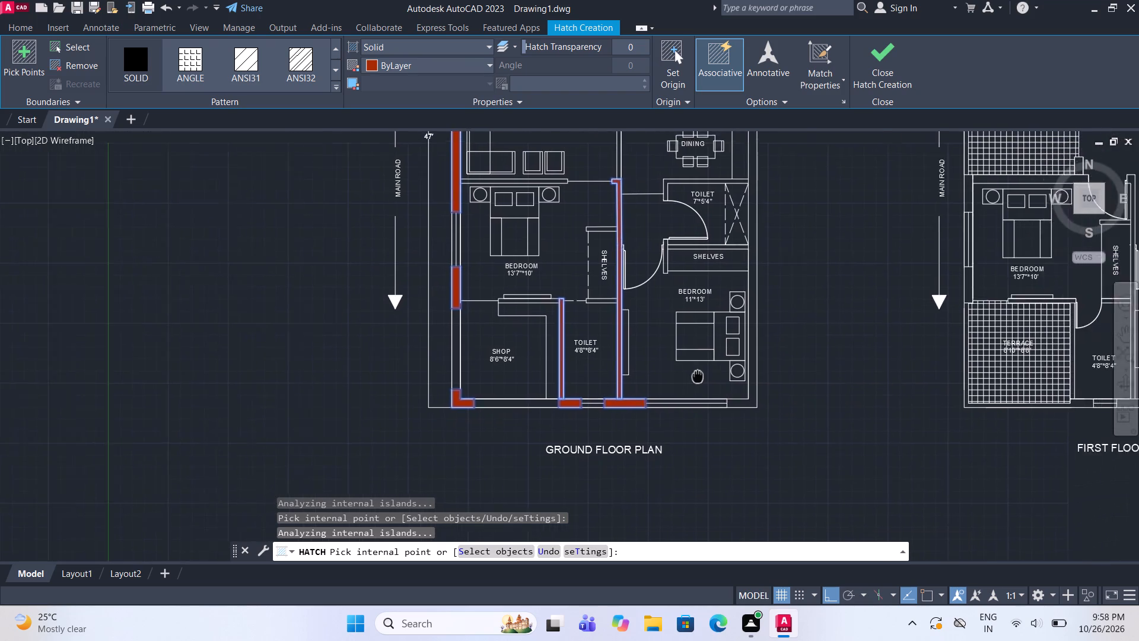
middle_click_drag(639, 385, 606, 392)
scroll(670, 411, "up", 2)
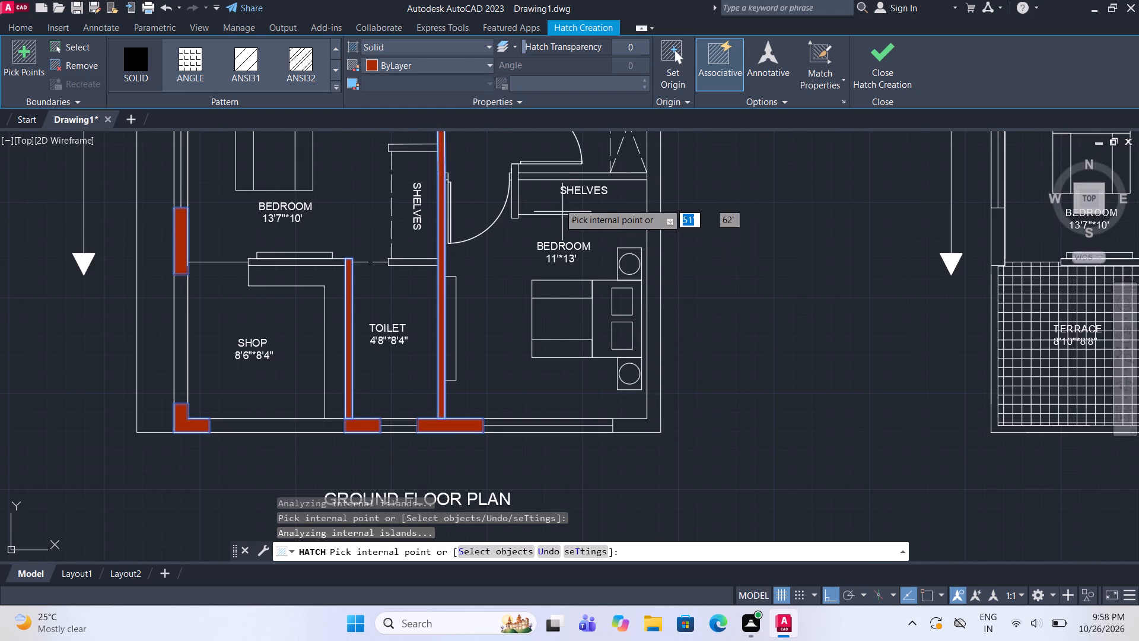
middle_click_drag(521, 177, 537, 295)
scroll(537, 300, "up", 1)
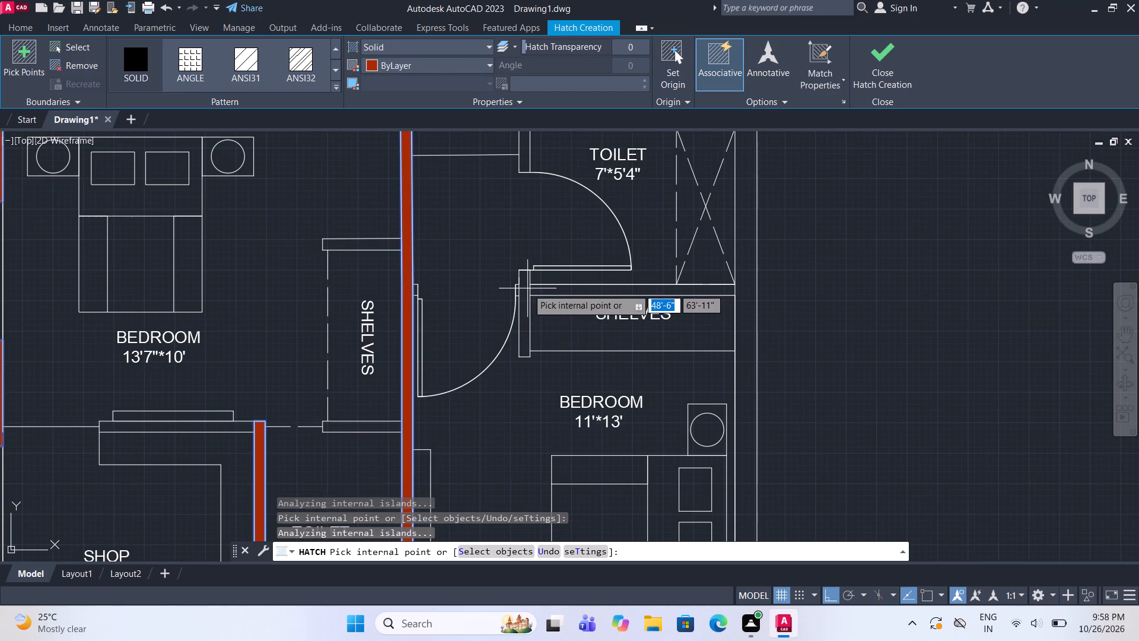
left_click(527, 288)
left_click(553, 290)
scroll(539, 355, "down", 1)
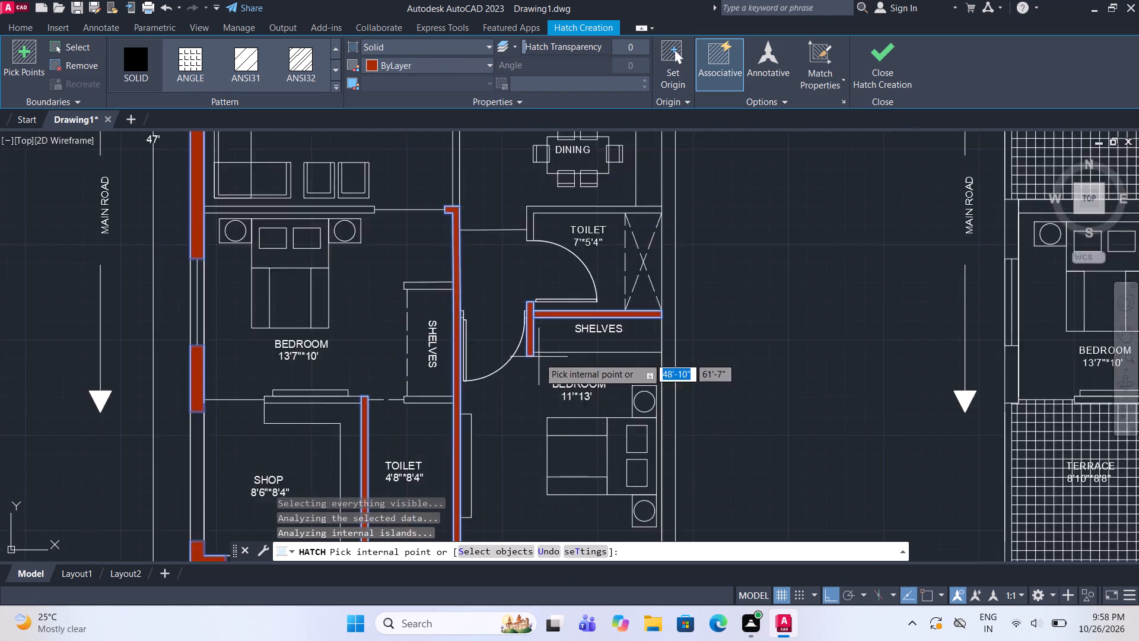
scroll(539, 357, "down", 2)
scroll(533, 290, "up", 4)
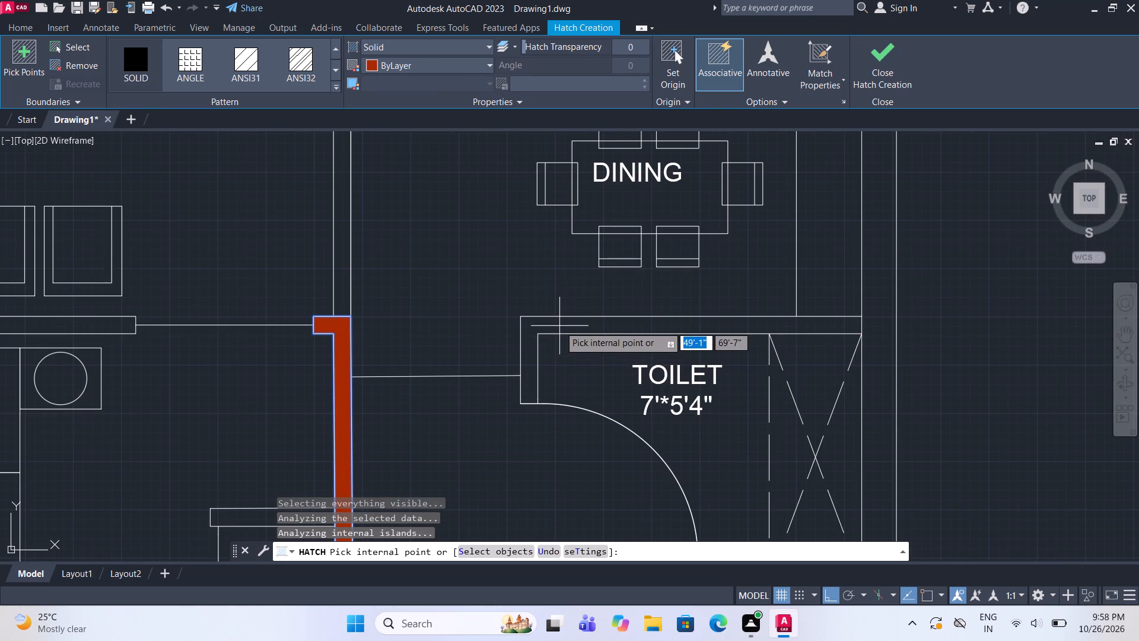
left_click(559, 326)
left_click(723, 190)
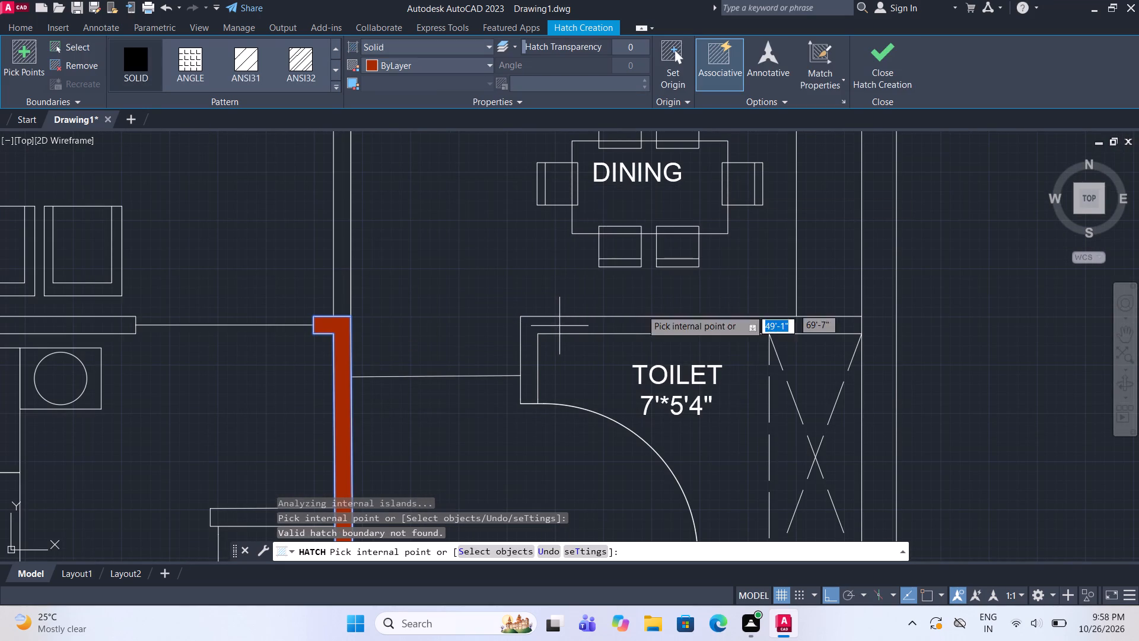
left_click(619, 325)
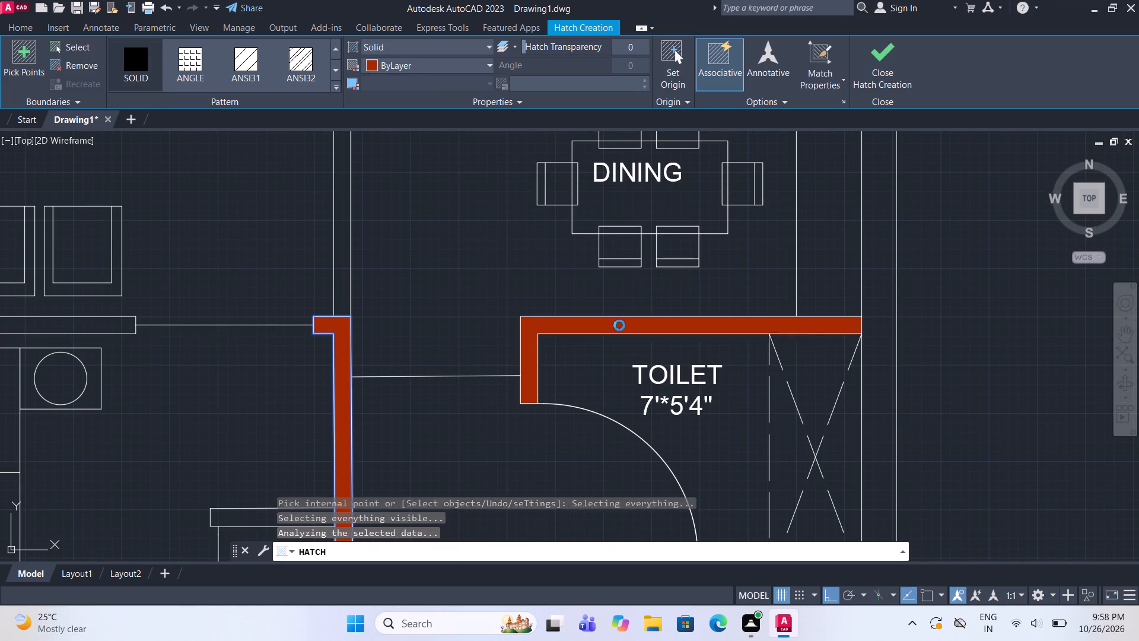
scroll(619, 325, "down", 3)
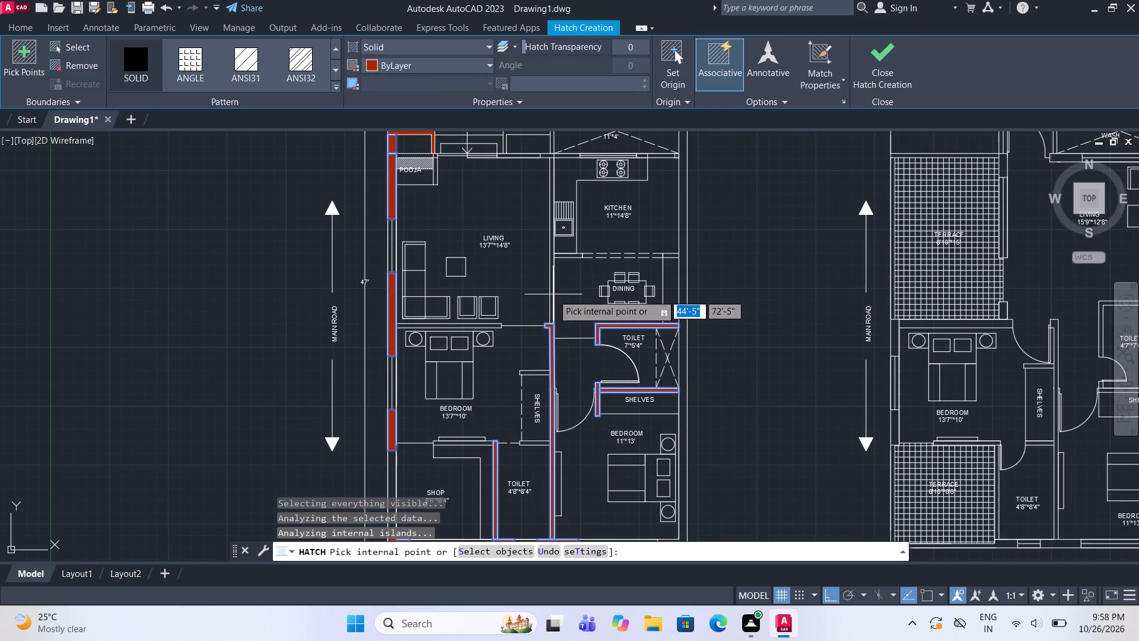
Solid-hatch the short wall stub between the kitchen and the dining area.
middle_click_drag(553, 294, 567, 353)
scroll(575, 317, "up", 2)
left_click(585, 309)
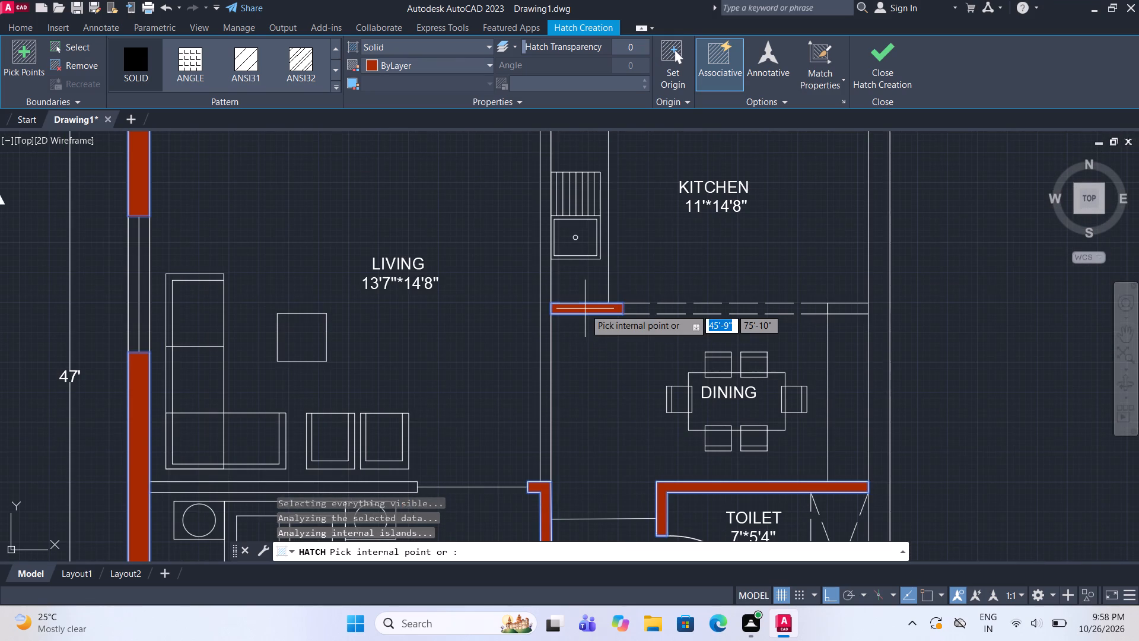
left_click(874, 65)
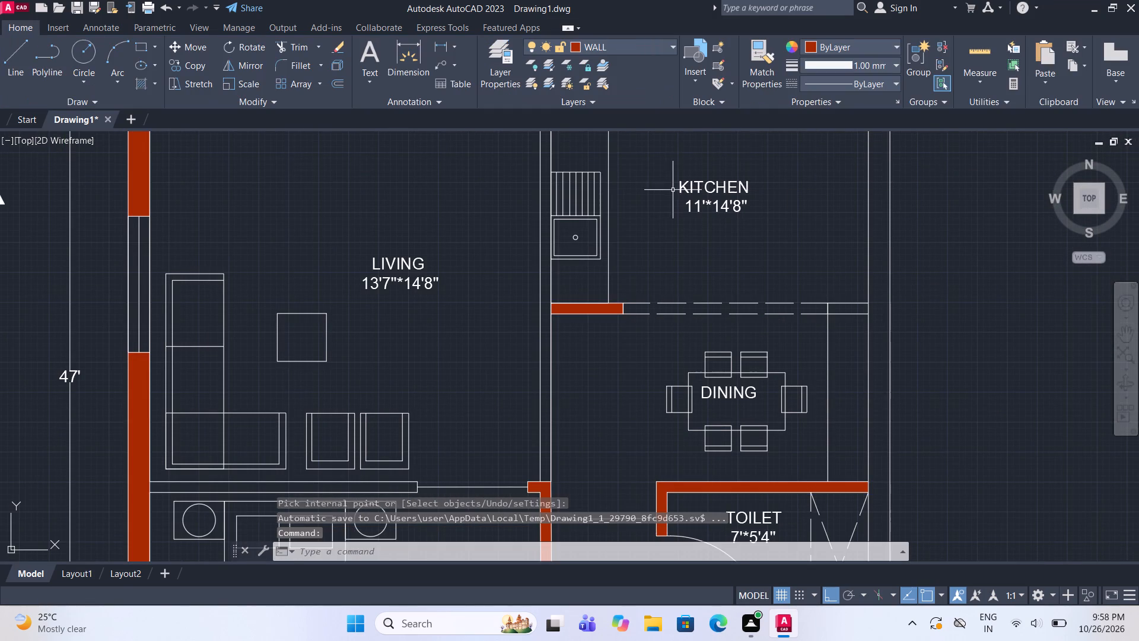
Draw a line about 6" long across the living-kitchen wall, level with the dining-side edge of the hatched stub.
middle_click_drag(673, 190, 677, 214)
left_click(9, 56)
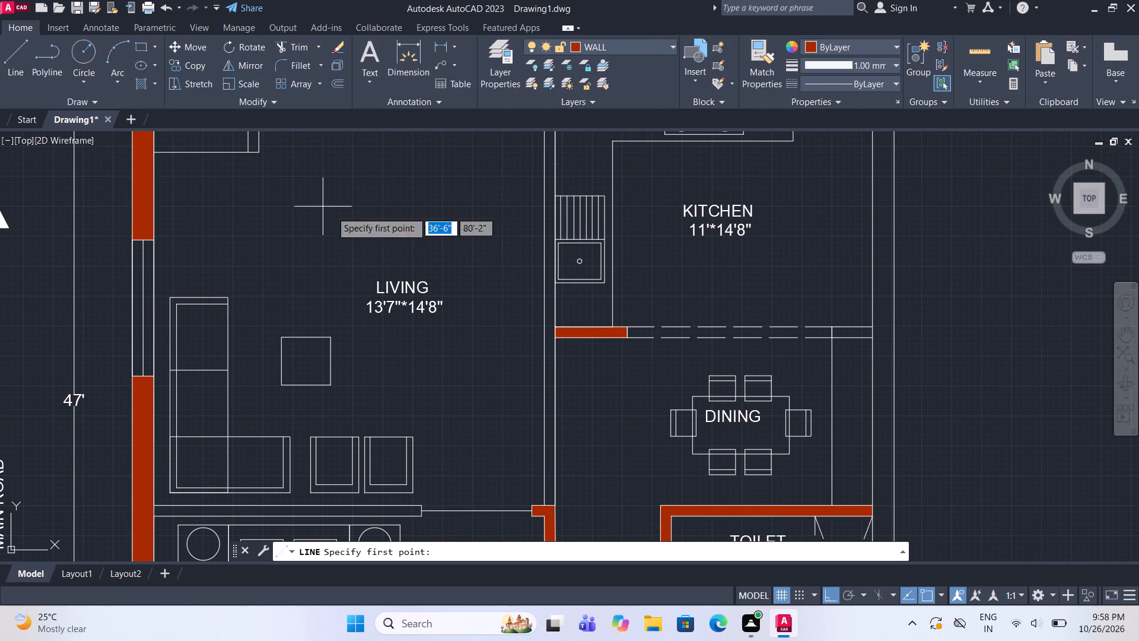
scroll(529, 318, "up", 1)
left_click(571, 351)
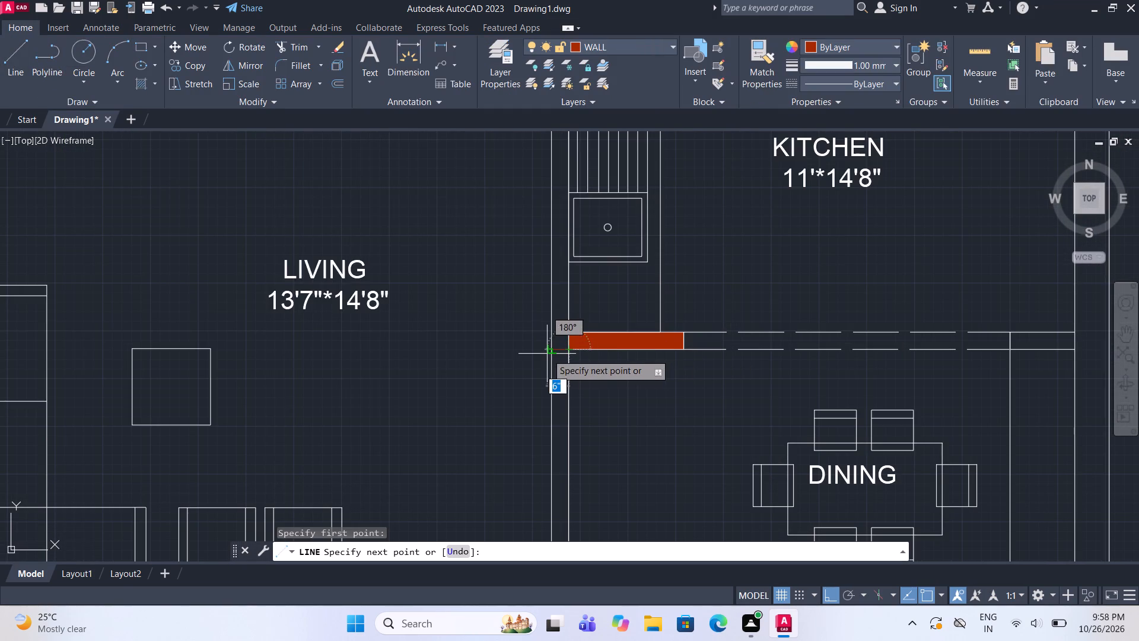
left_click(547, 354)
Trim away both wall lines between the living and dining areas beyond the new closing line.
left_click(283, 54)
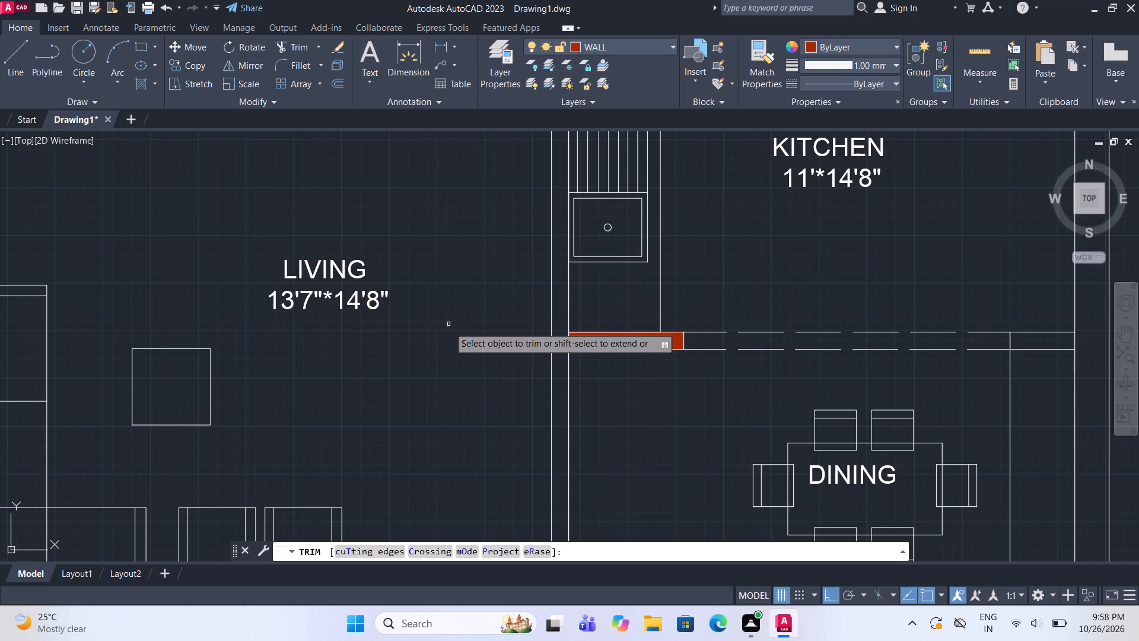
left_click_drag(456, 367, 561, 385)
left_click(561, 385)
left_click_drag(579, 387, 586, 392)
scroll(531, 404, "down", 2)
middle_click_drag(526, 365, 519, 357)
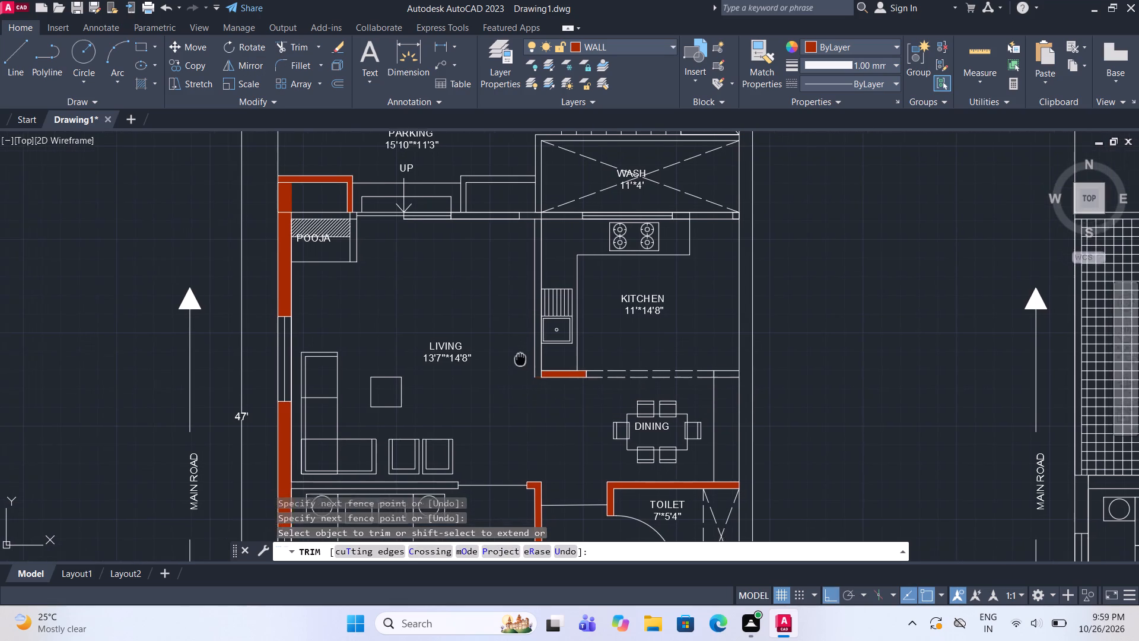
middle_click_drag(519, 357, 517, 354)
key("h")
key("Return")
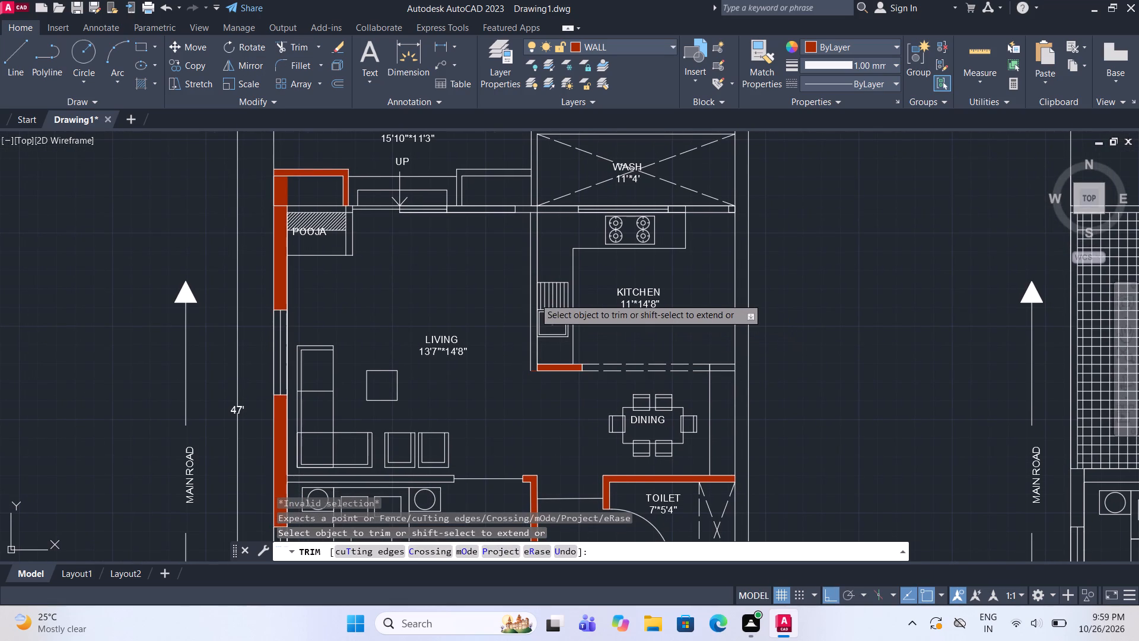
key("Escape")
Solid-hatch the wall between the living room and the kitchen.
key("h")
key("Return")
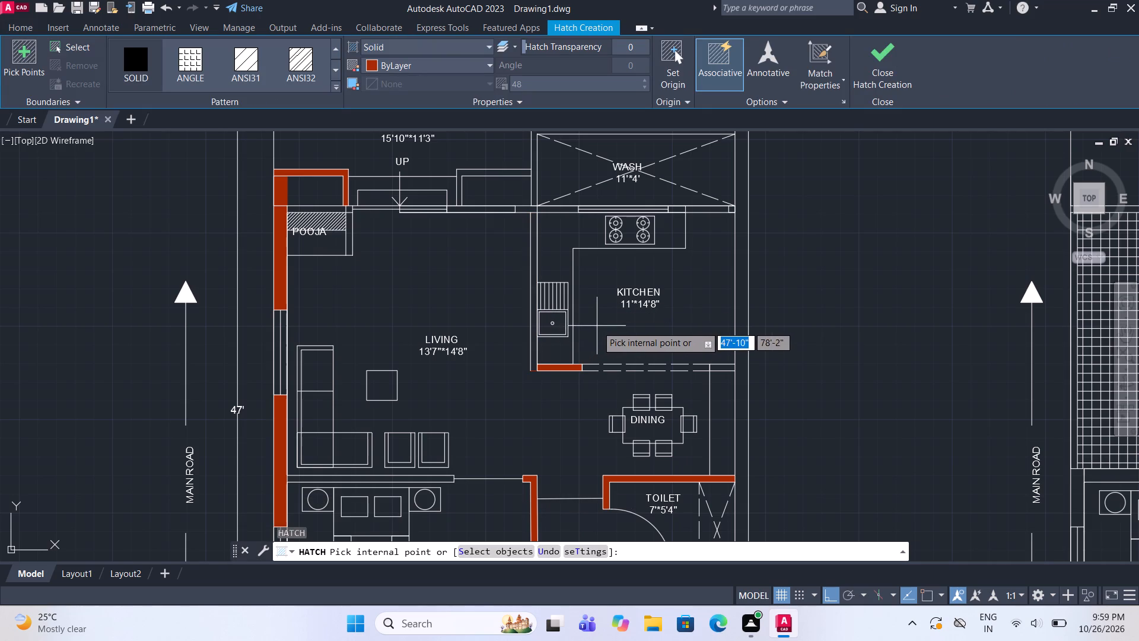
left_click(532, 292)
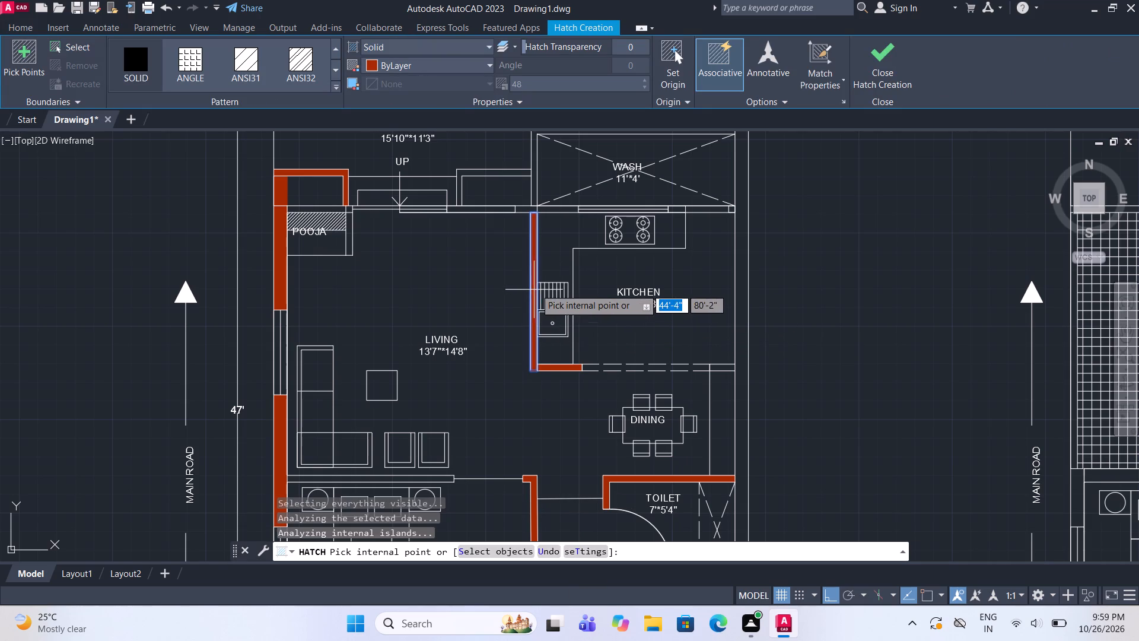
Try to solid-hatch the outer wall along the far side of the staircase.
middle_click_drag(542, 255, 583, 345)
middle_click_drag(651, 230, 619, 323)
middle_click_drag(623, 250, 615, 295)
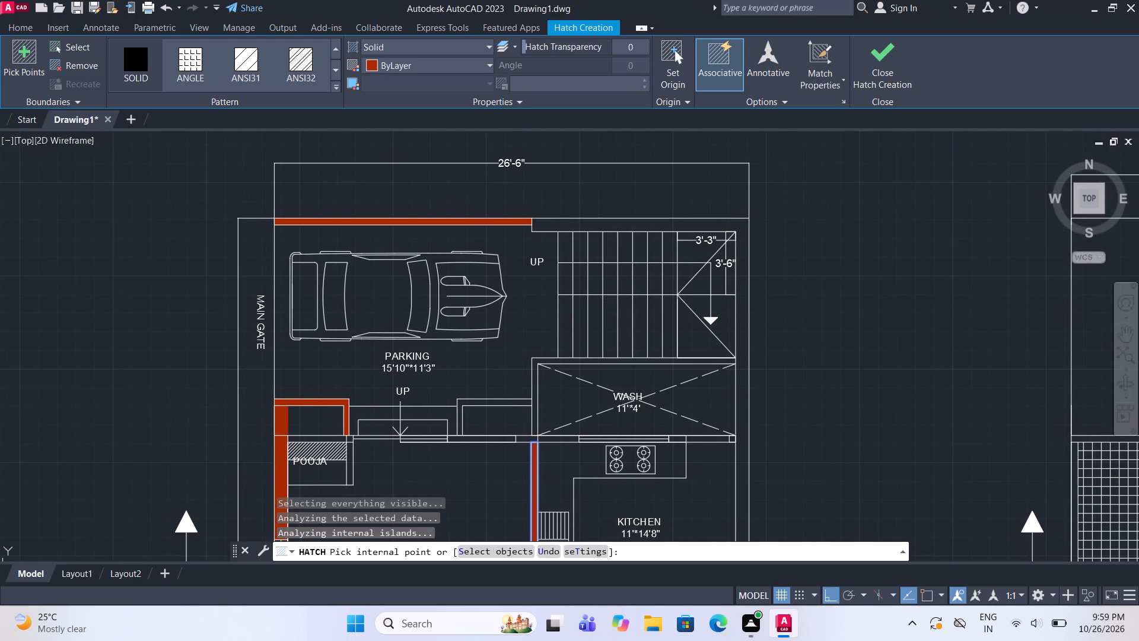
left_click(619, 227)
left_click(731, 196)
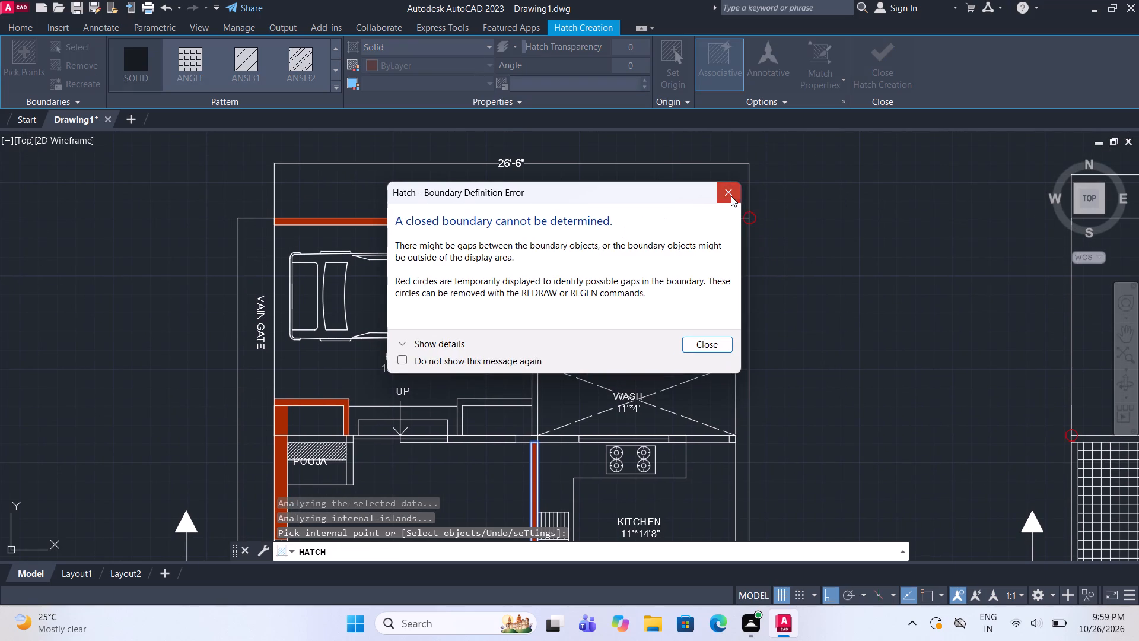
Solid-hatch the wash area's staircase-side and parking-side walls and the segments along the wash-kitchen wall, including the short piece on the living side.
left_click(636, 362)
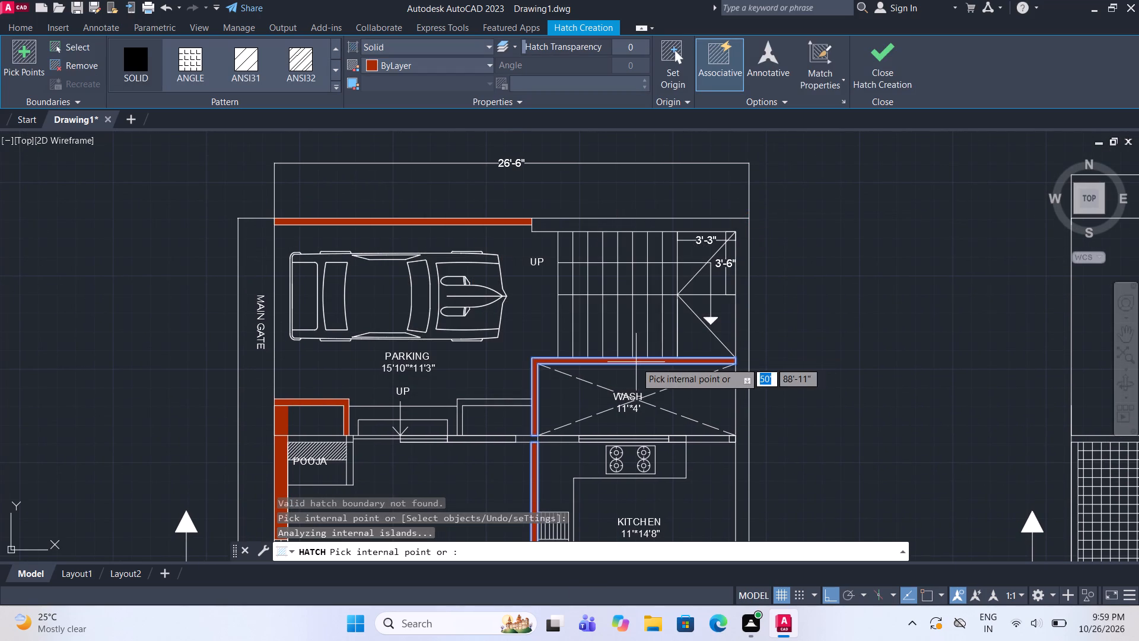
middle_click_drag(600, 415, 566, 377)
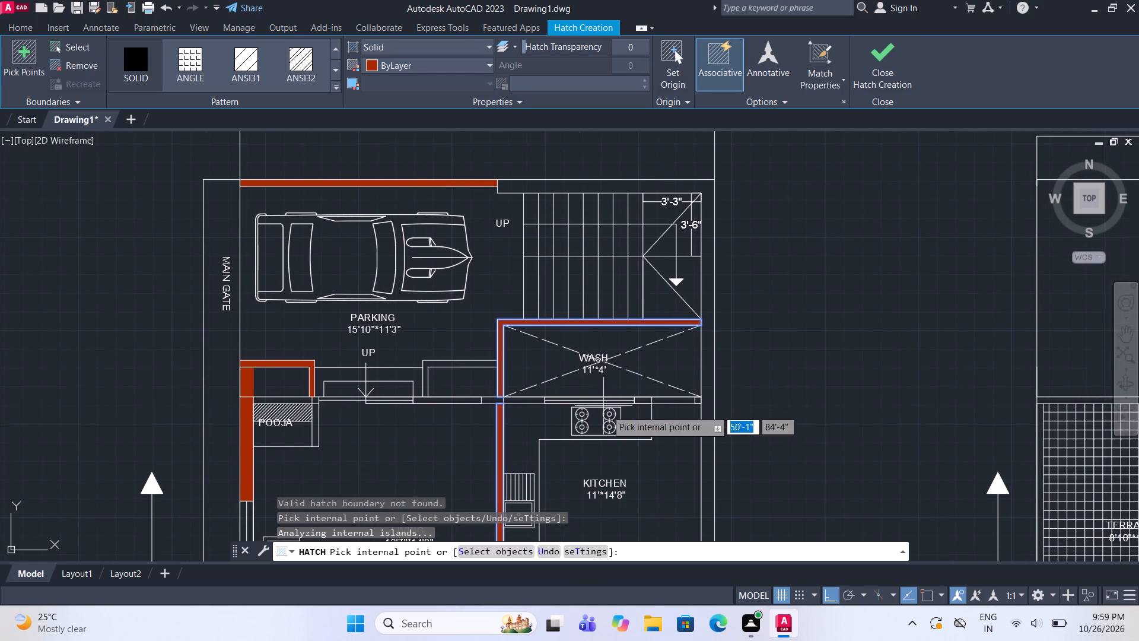
scroll(621, 414, "up", 1)
left_click(657, 397)
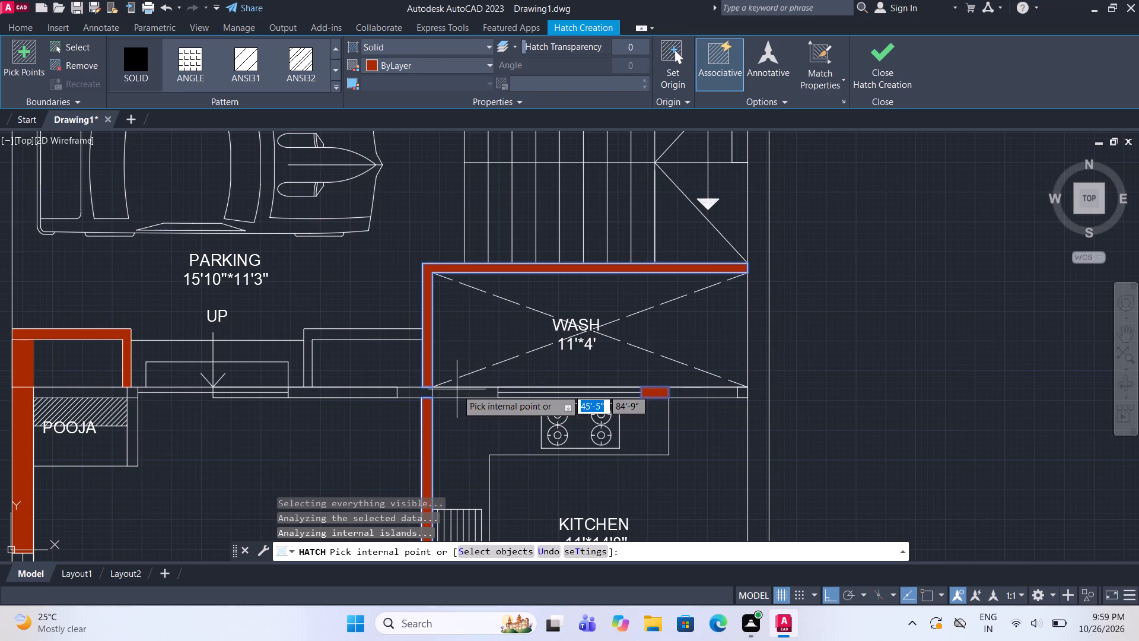
left_click(456, 389)
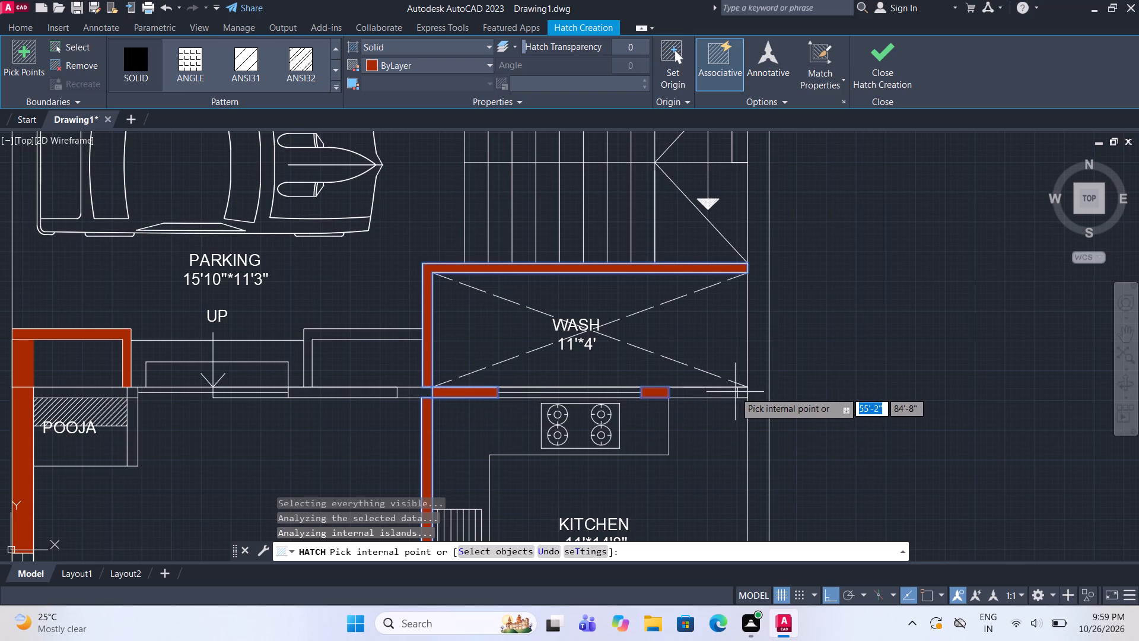
left_click(741, 394)
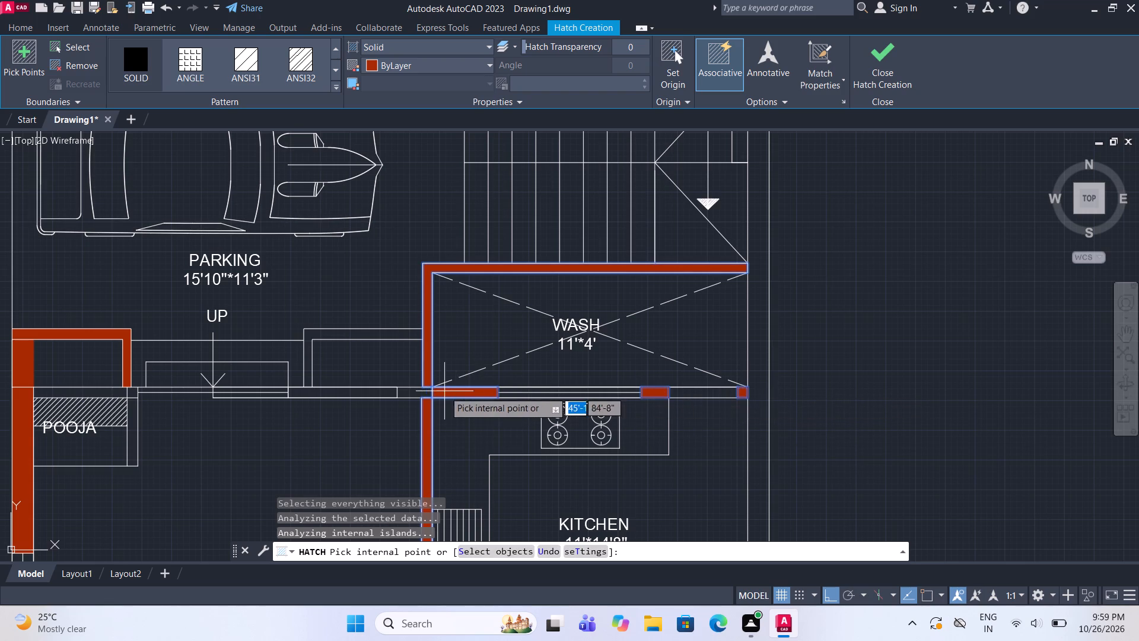
left_click(410, 392)
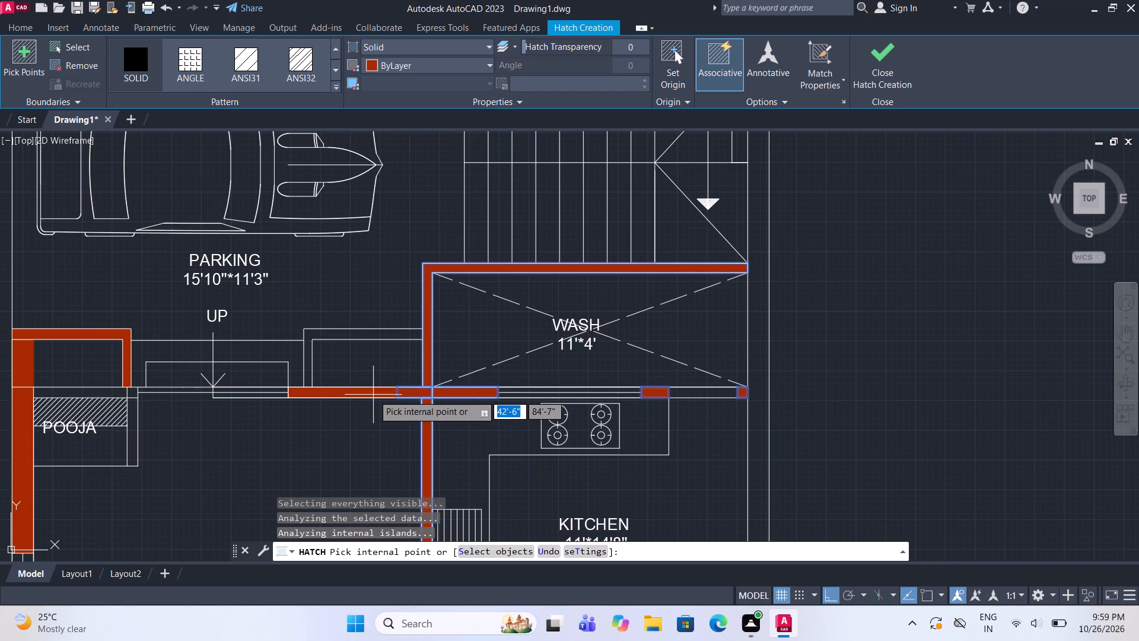
left_click(879, 72)
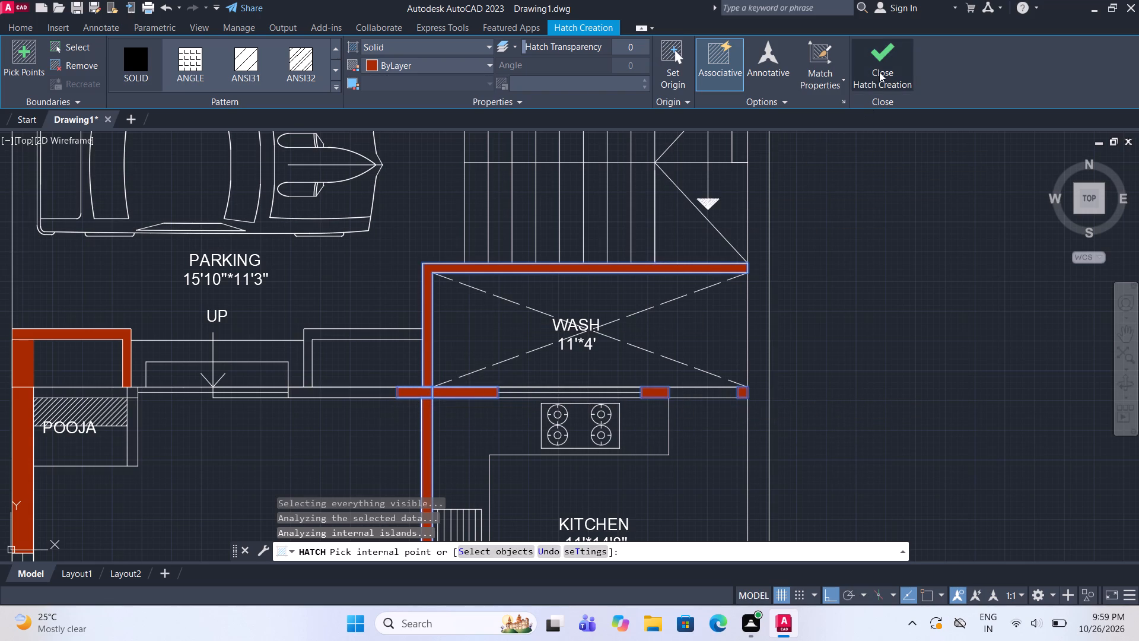
Draw a rectangle over the staircase's outer wall, from the end of the hatched parking wall to the plan's outer corner.
scroll(641, 272, "down", 1)
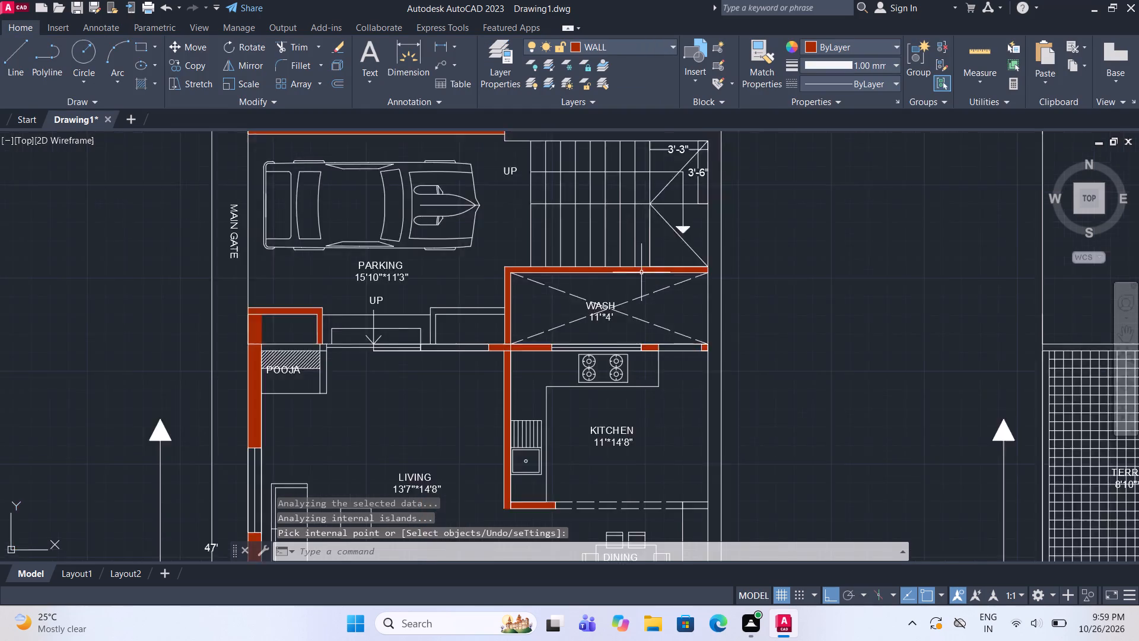
scroll(641, 272, "down", 1)
scroll(672, 182, "up", 2)
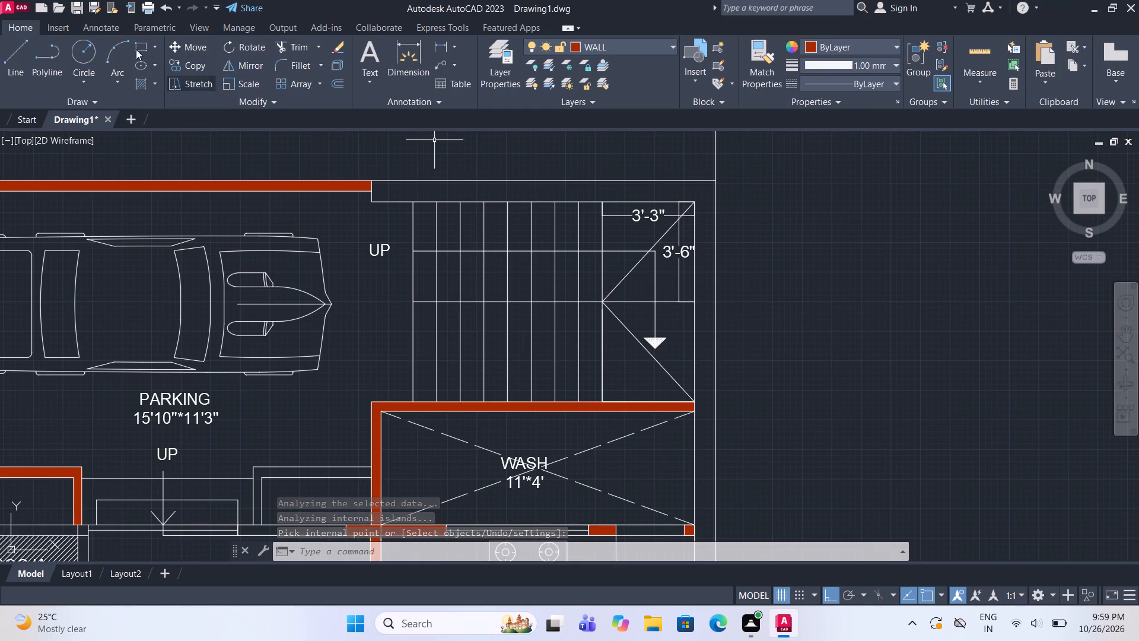
left_click(136, 45)
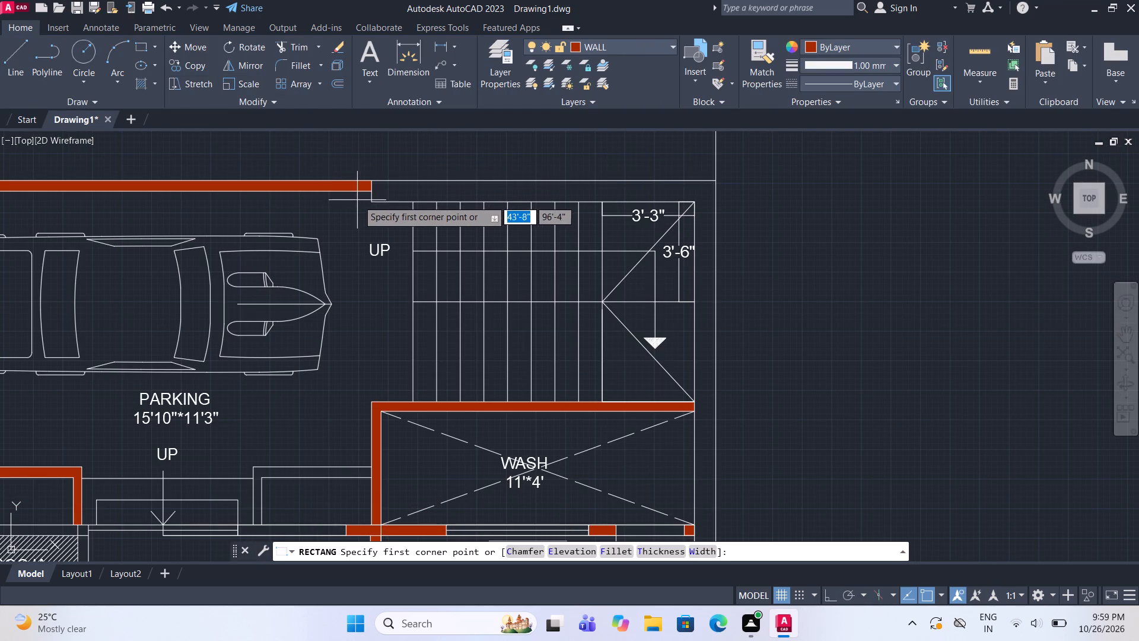
left_click(370, 200)
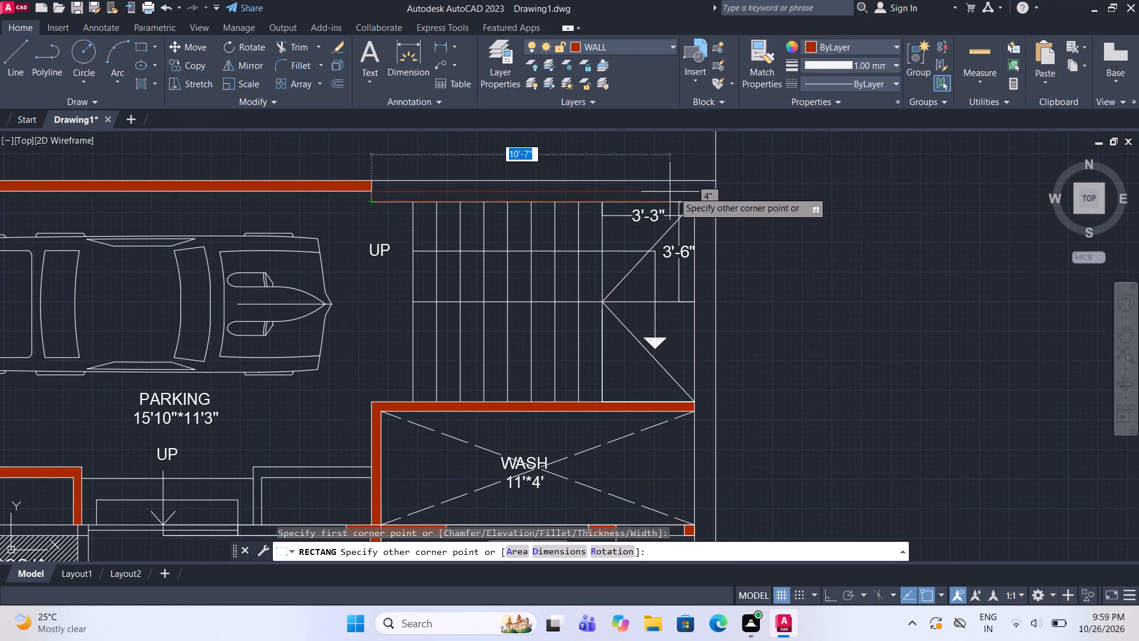
left_click(714, 184)
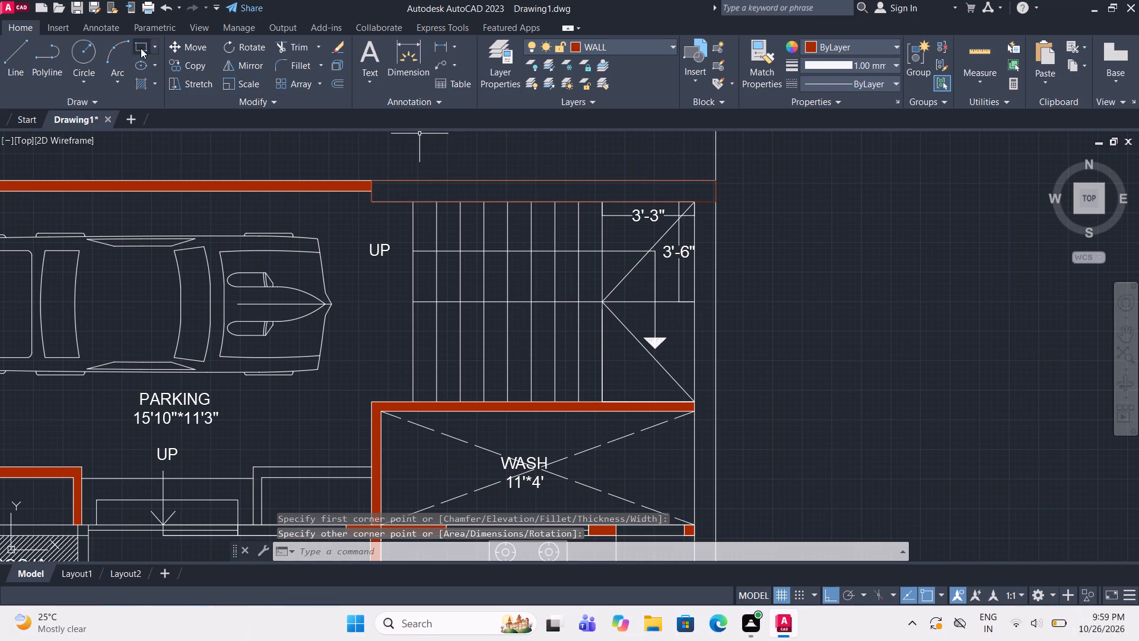
Draw a rectangle about 9" by 46'-3" over the long outer wall from the staircase corner down to the 11'*13' bedroom corner.
left_click(141, 48)
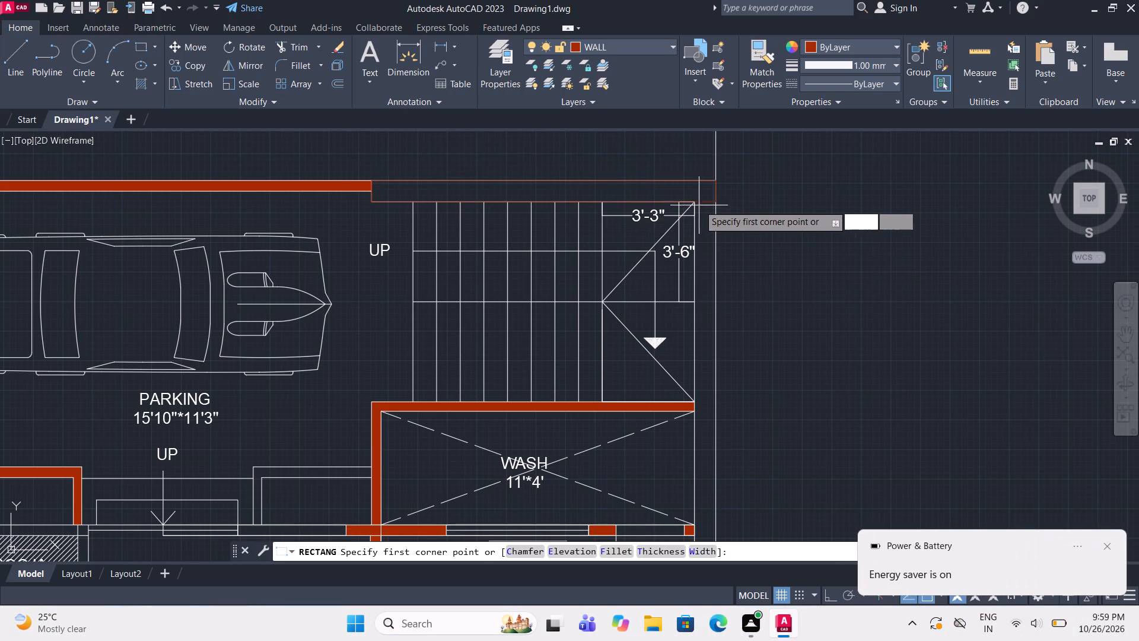
left_click(698, 203)
scroll(698, 203, "down", 4)
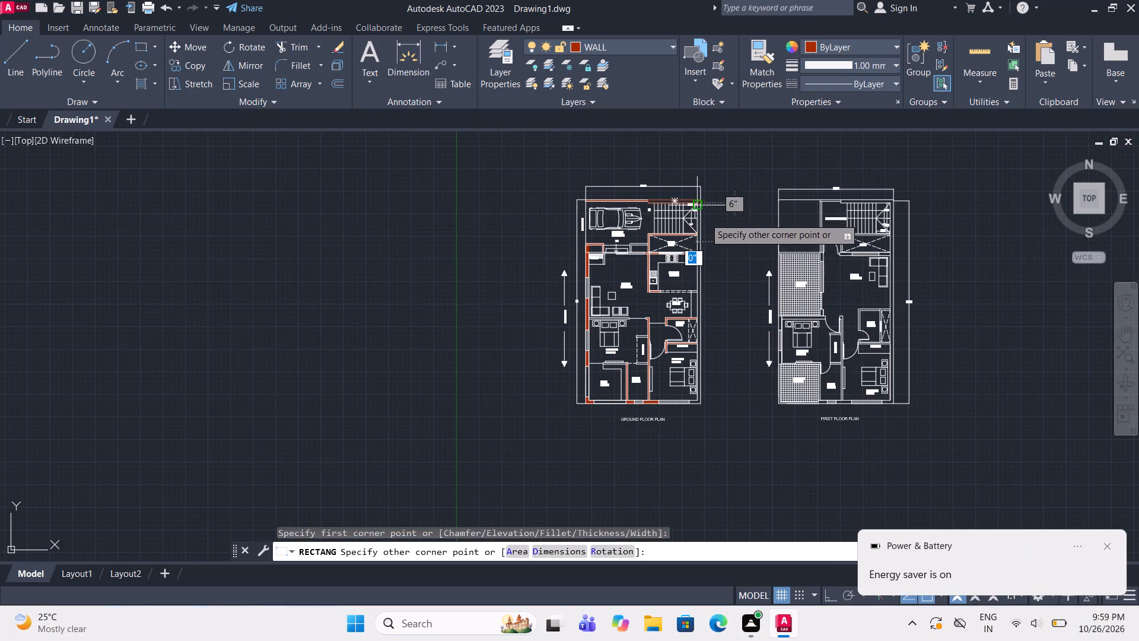
scroll(706, 398, "up", 3)
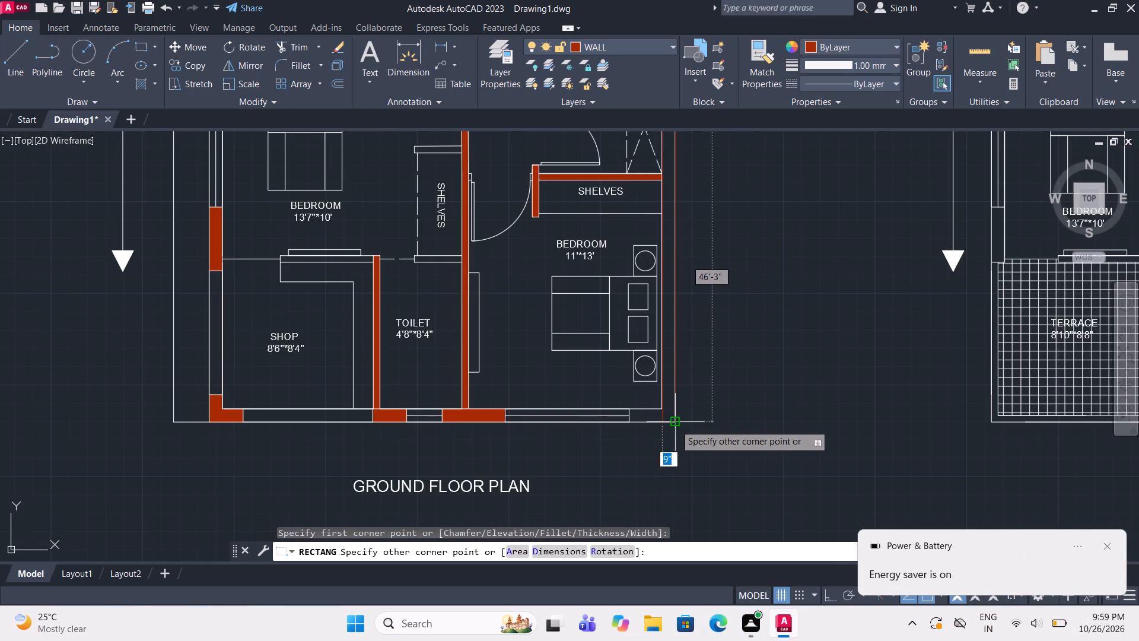
left_click(675, 424)
Draw a rectangle over the bottom wall segment between the 11'*13' bedroom's window and the long outer wall.
scroll(670, 424, "up", 3)
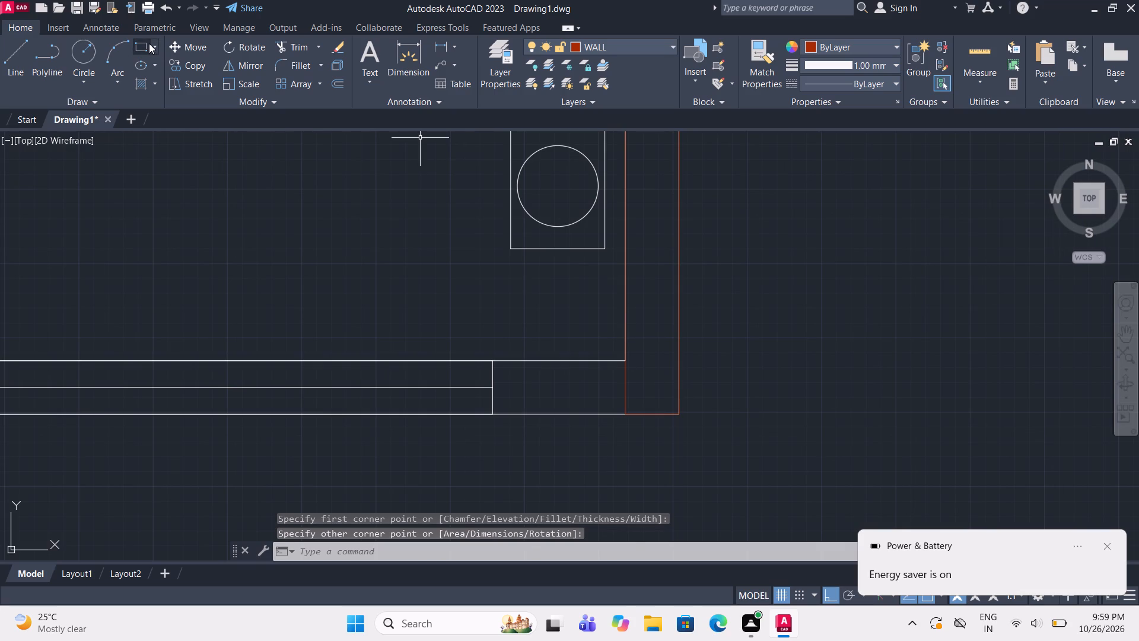
left_click(145, 43)
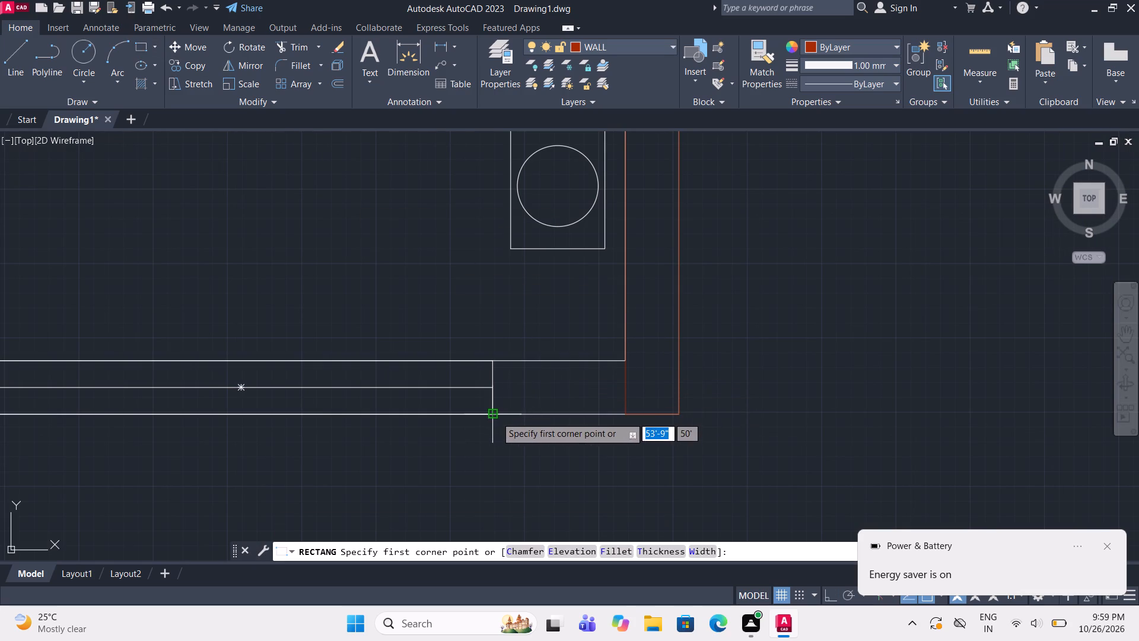
left_click(496, 417)
left_click(623, 363)
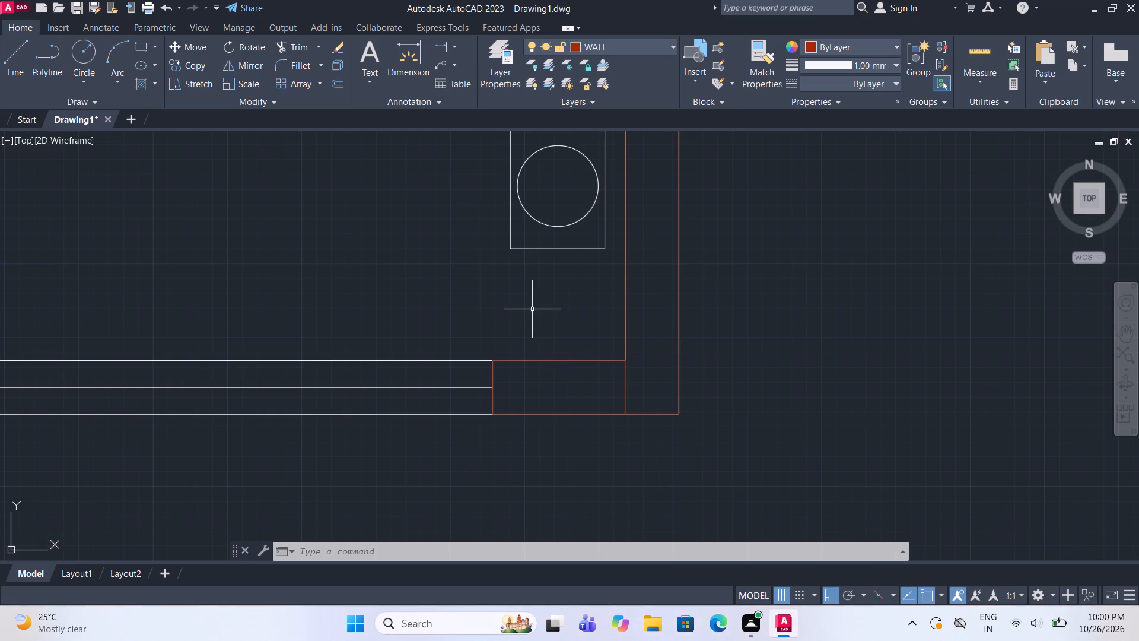
Solid-hatch the ground floor's long outer wall and the bottom wall segment beside the 11'*13' bedroom's window.
scroll(532, 309, "up", 2)
scroll(543, 313, "down", 4)
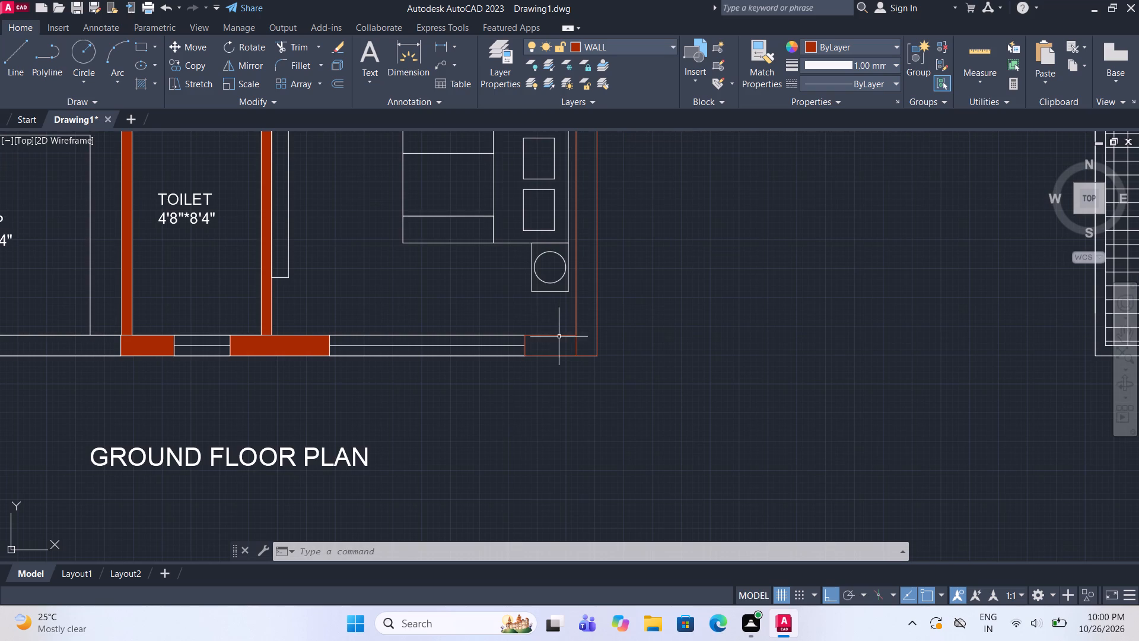
scroll(547, 343, "down", 4)
middle_click_drag(537, 298, 537, 333)
scroll(537, 333, "up", 2)
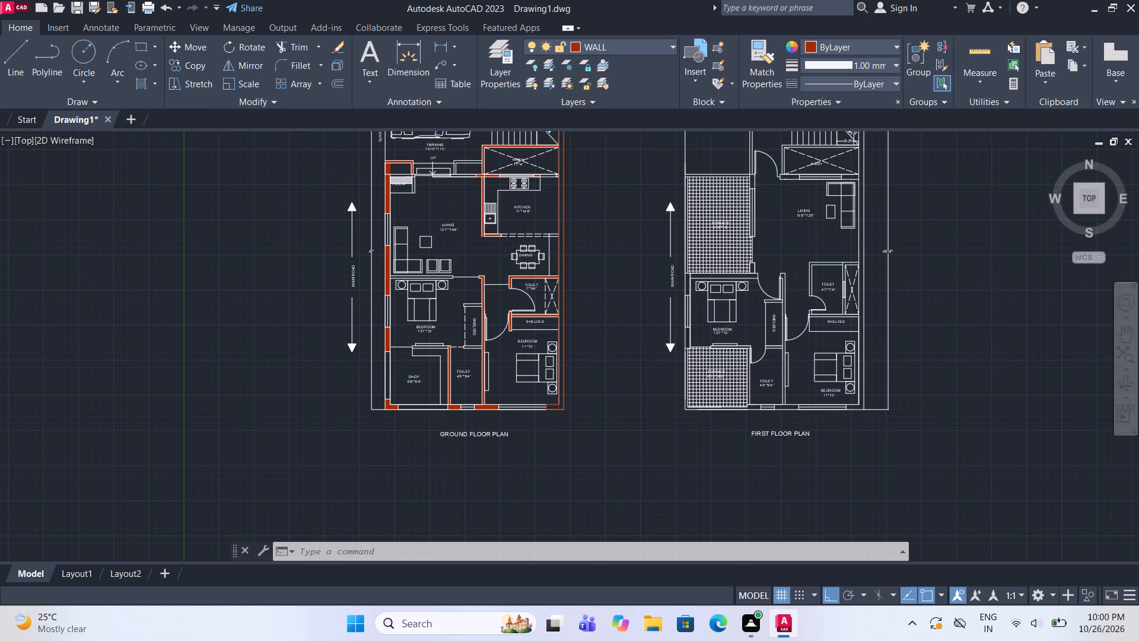
key("h")
key("Return")
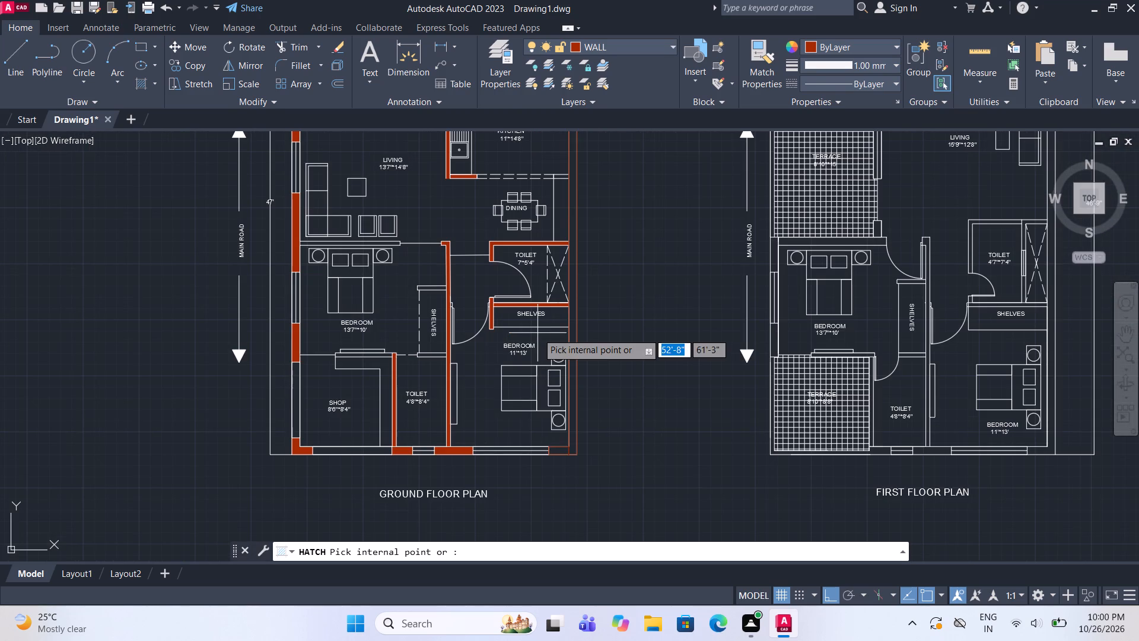
left_click(571, 453)
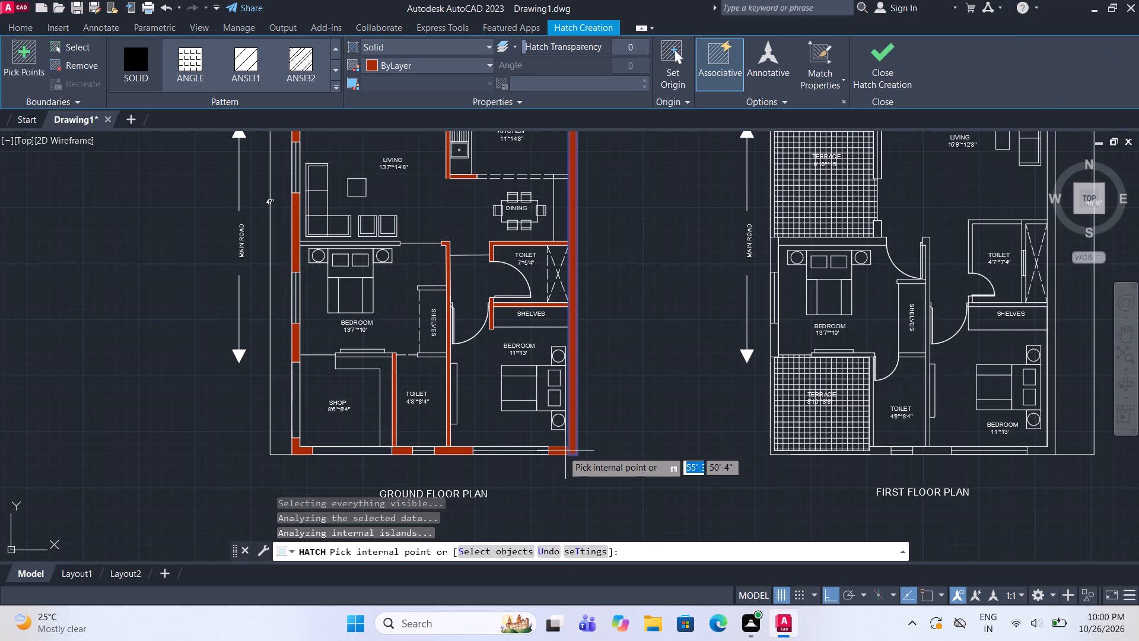
left_click(562, 450)
Solid-hatch the ground-floor wall between the 13'7"*10' bedroom and the shop.
middle_click_drag(577, 307, 587, 329)
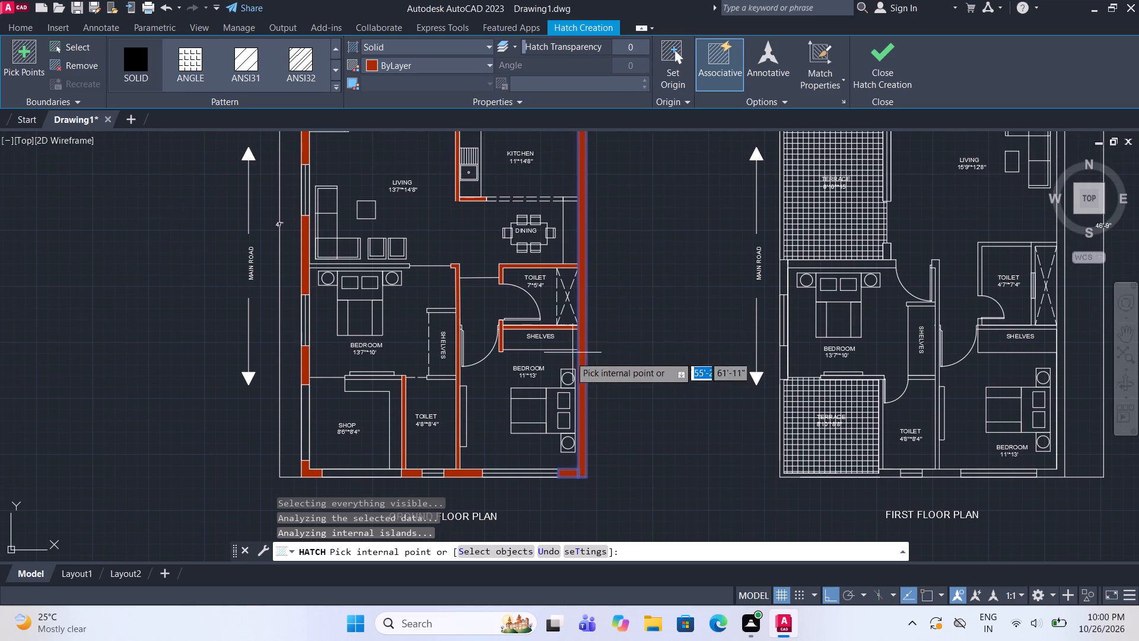
middle_click_drag(530, 359, 567, 385)
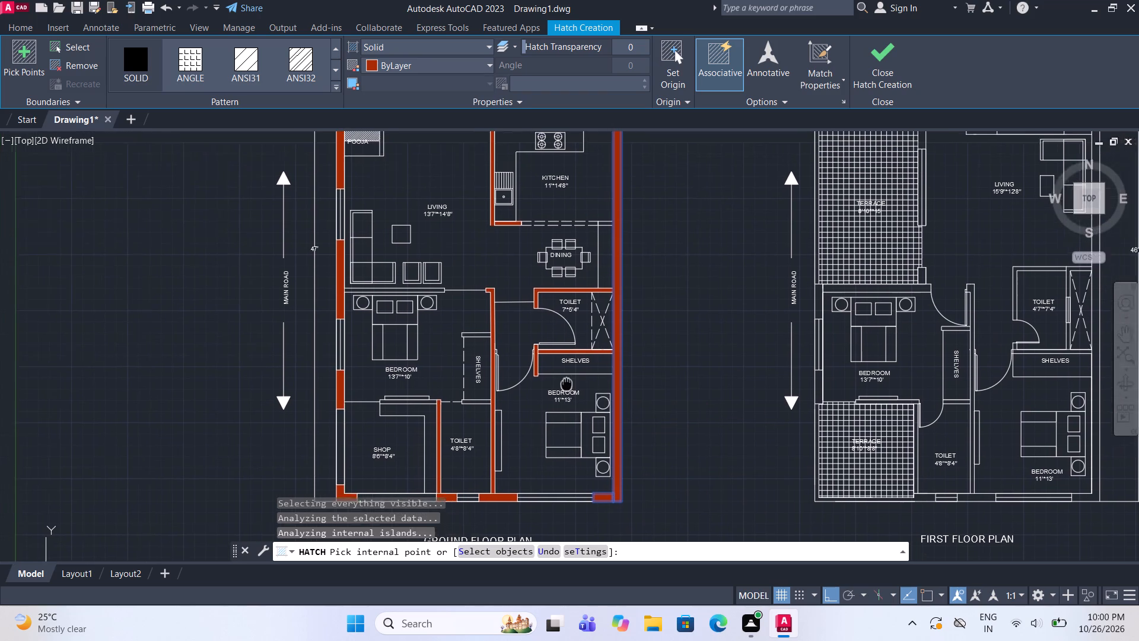
middle_click_drag(567, 385, 588, 417)
middle_click_drag(597, 306, 605, 335)
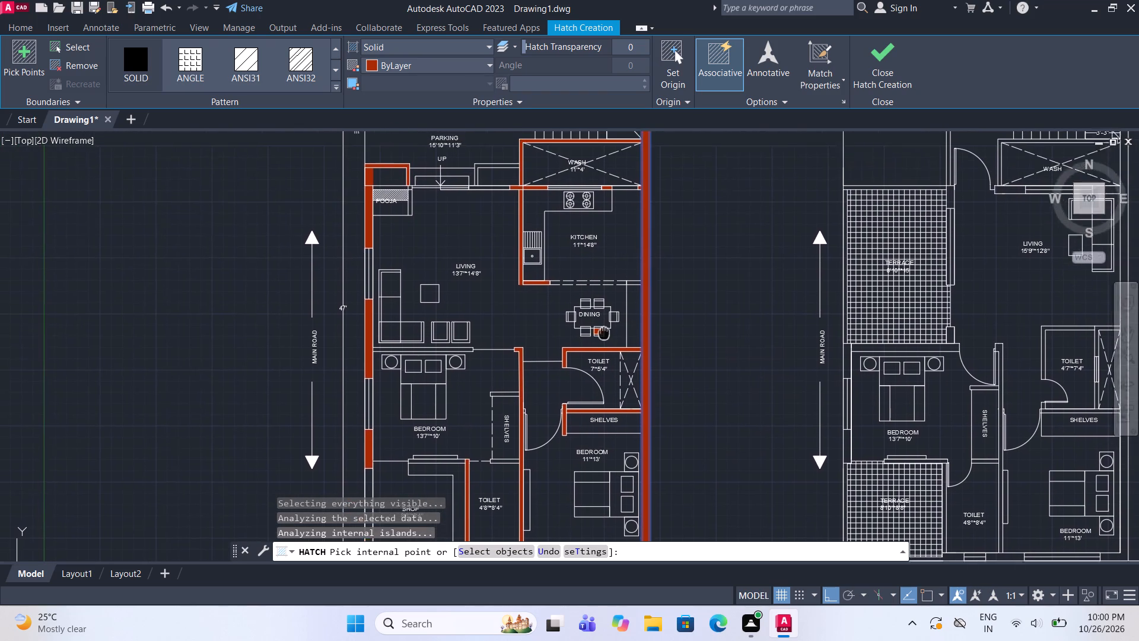
middle_click_drag(605, 335, 609, 362)
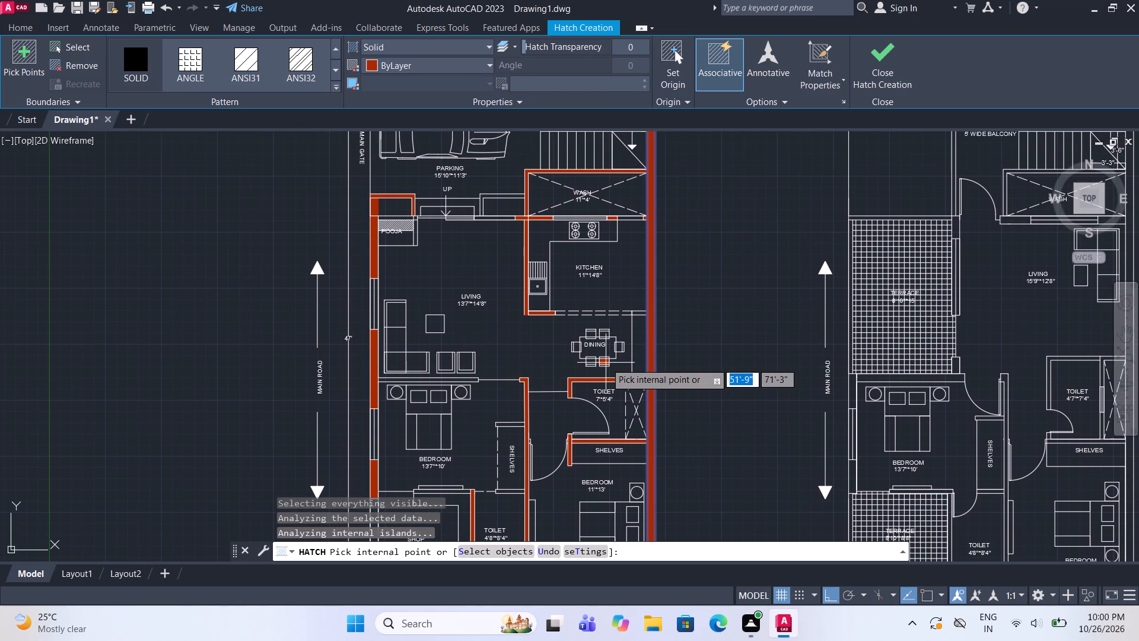
middle_click_drag(513, 376, 582, 308)
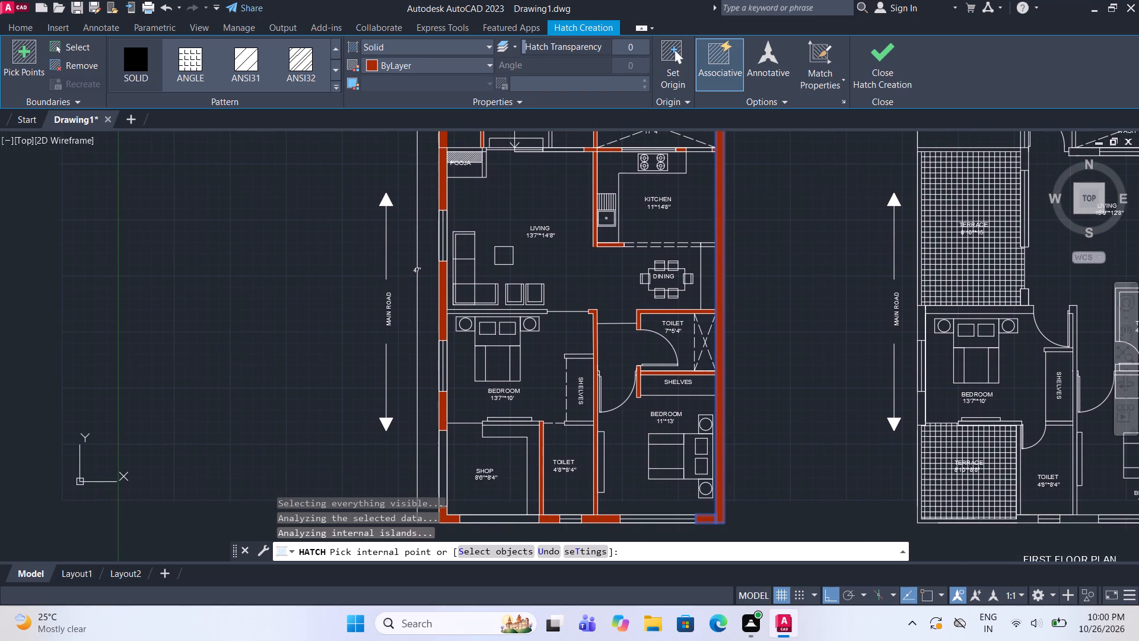
middle_click_drag(567, 398, 580, 357)
scroll(536, 394, "up", 3)
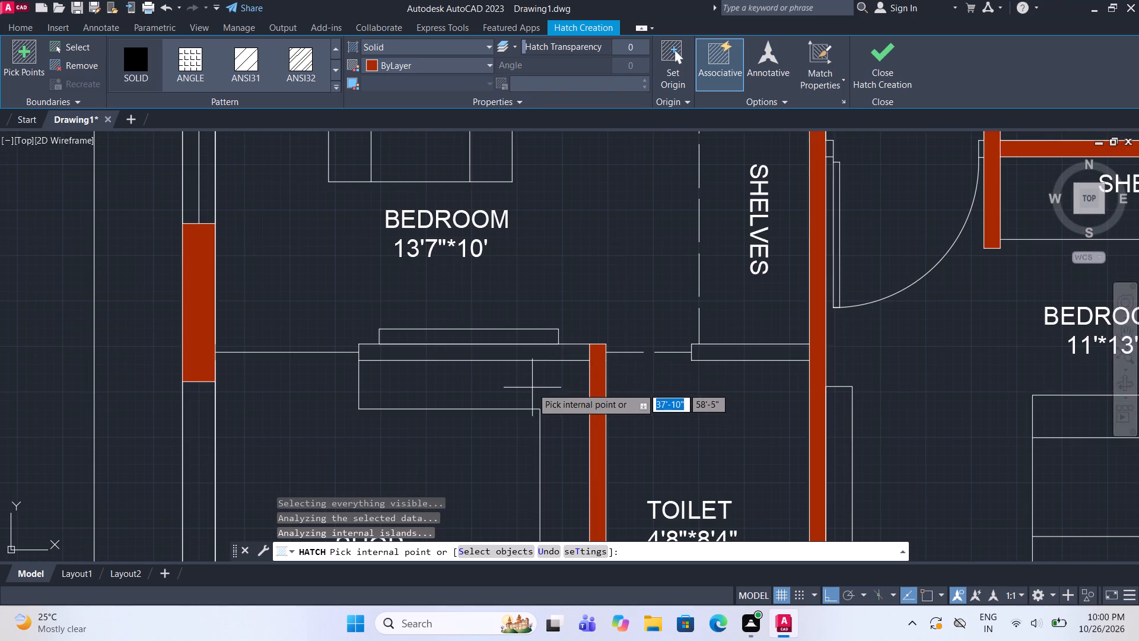
left_click(532, 353)
scroll(532, 353, "down", 2)
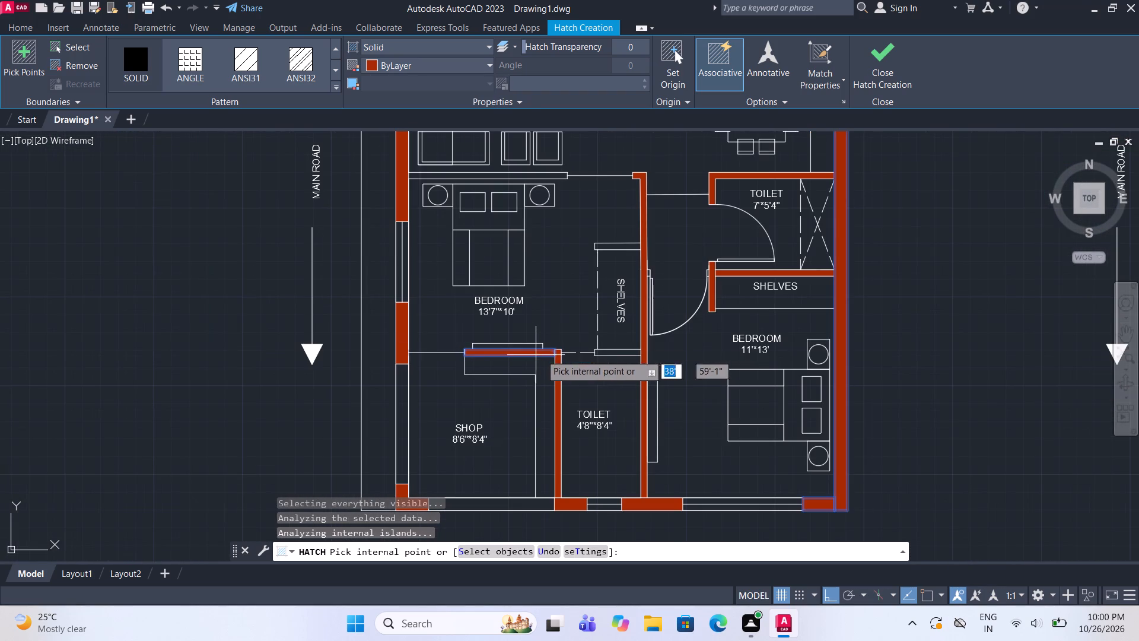
left_click(882, 77)
Solid-hatch the outer wall along the ground-floor staircase, from the parking wall to the plan's corner.
scroll(610, 290, "down", 3)
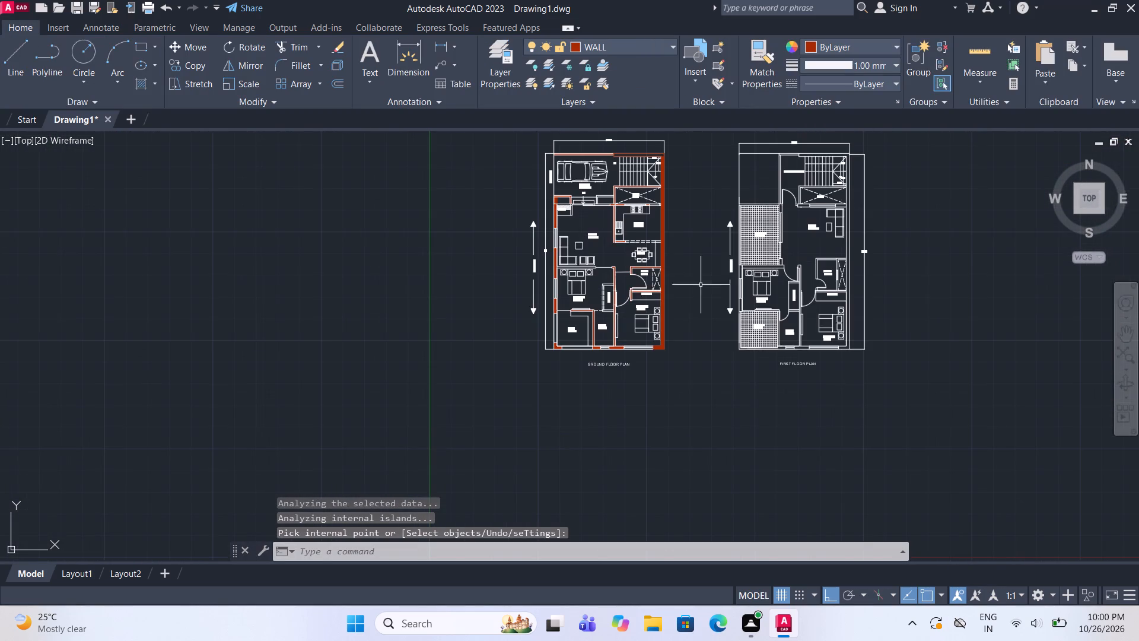
middle_click_drag(763, 205, 642, 294)
scroll(701, 244, "up", 3)
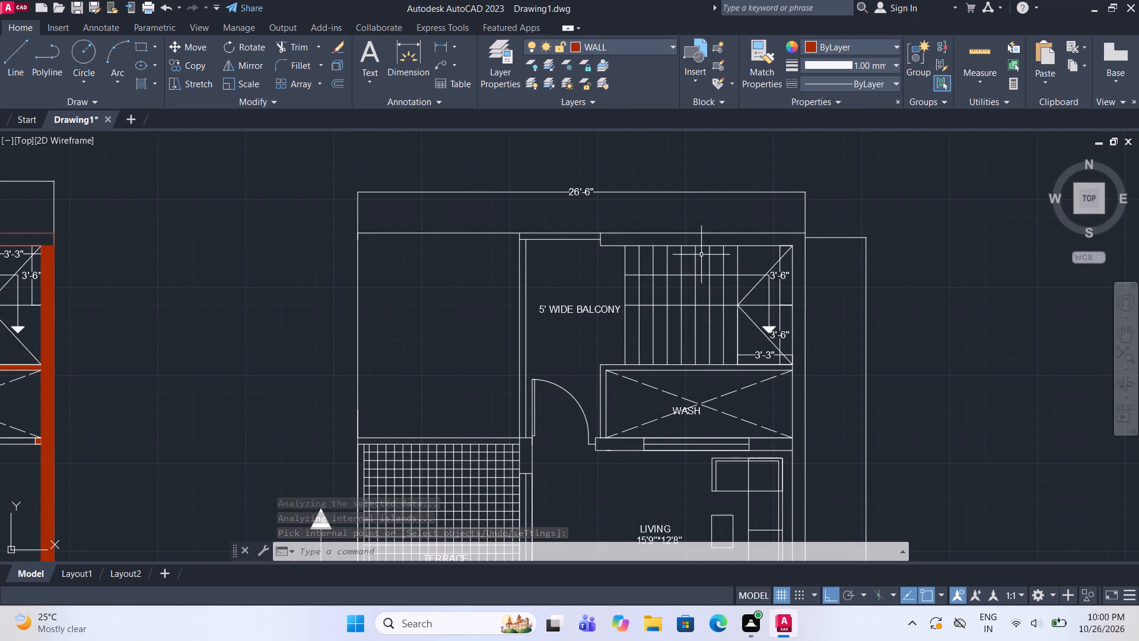
scroll(701, 255, "down", 2)
scroll(412, 242, "up", 2)
key("h")
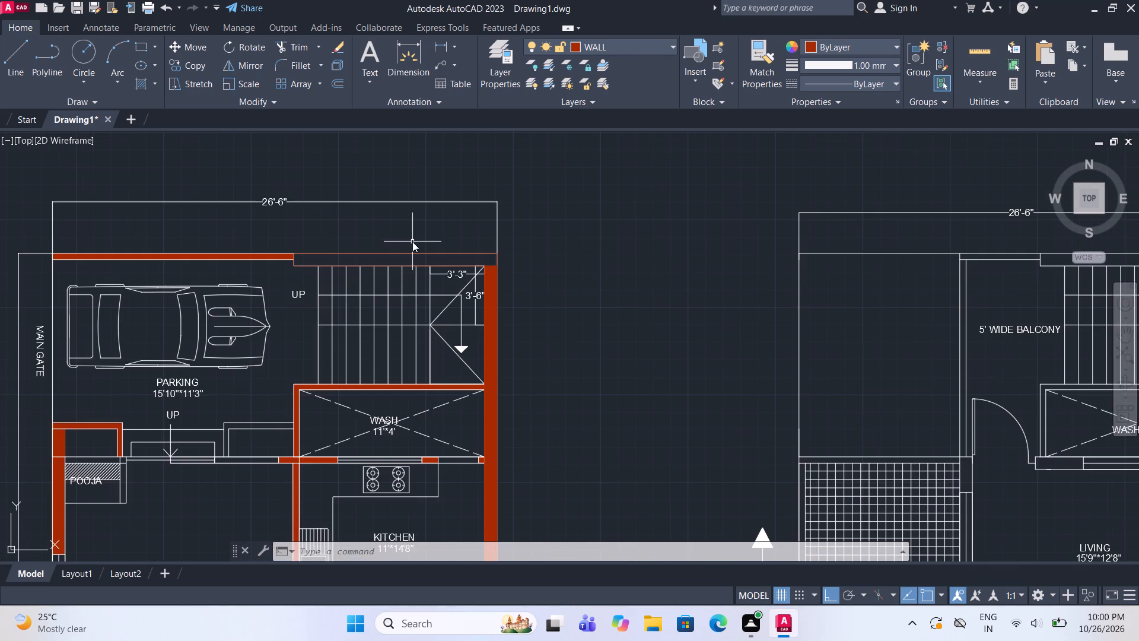
key("Return")
left_click(411, 260)
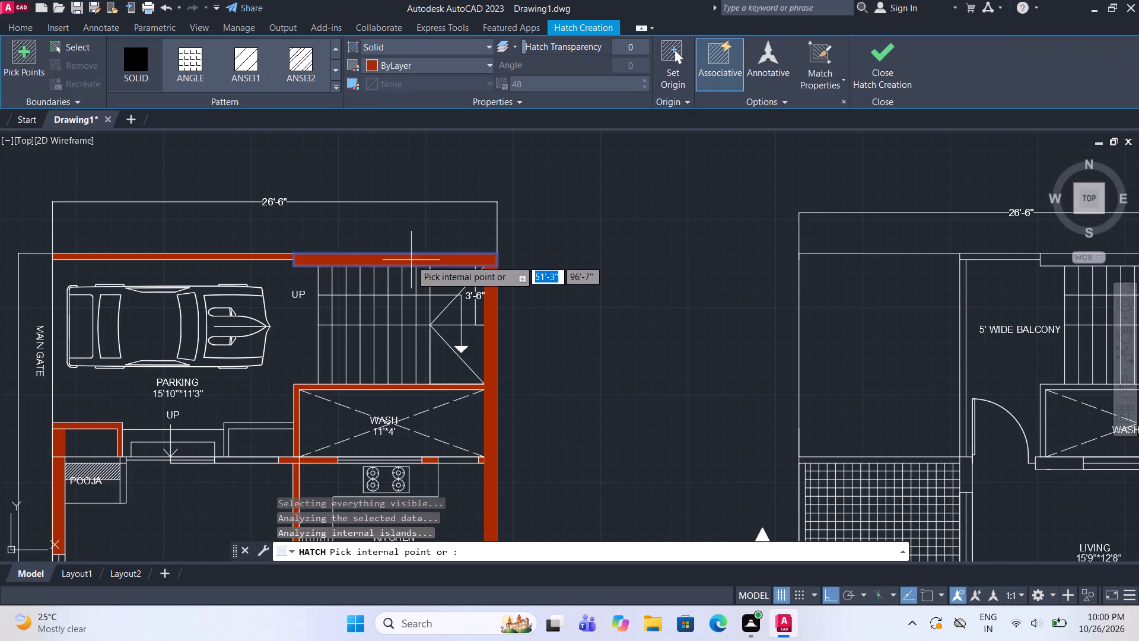
left_click(886, 66)
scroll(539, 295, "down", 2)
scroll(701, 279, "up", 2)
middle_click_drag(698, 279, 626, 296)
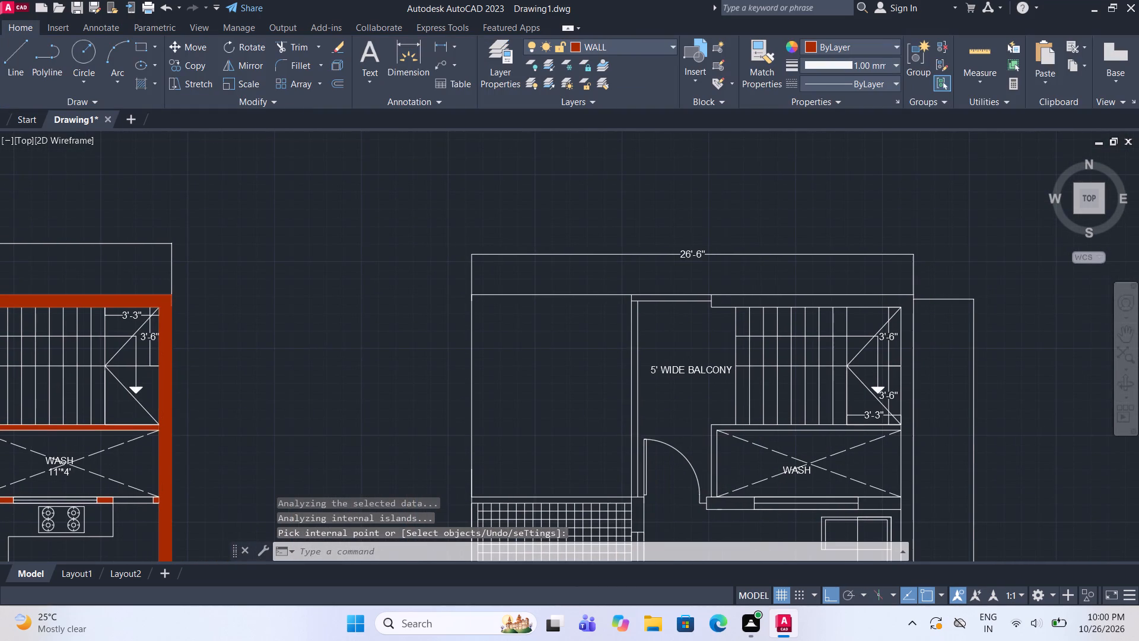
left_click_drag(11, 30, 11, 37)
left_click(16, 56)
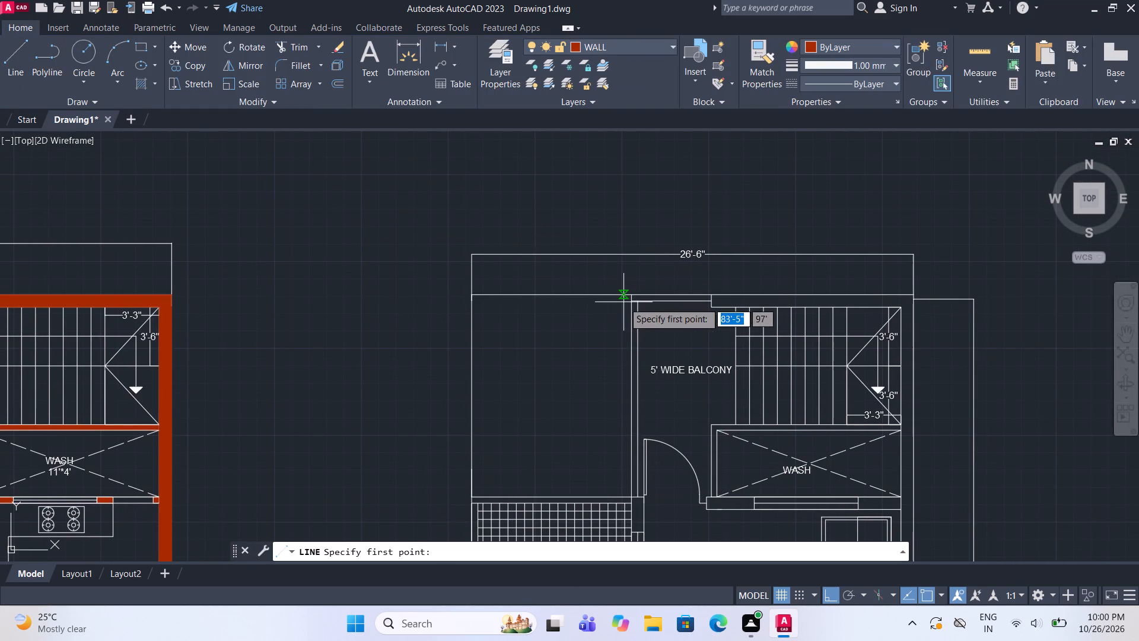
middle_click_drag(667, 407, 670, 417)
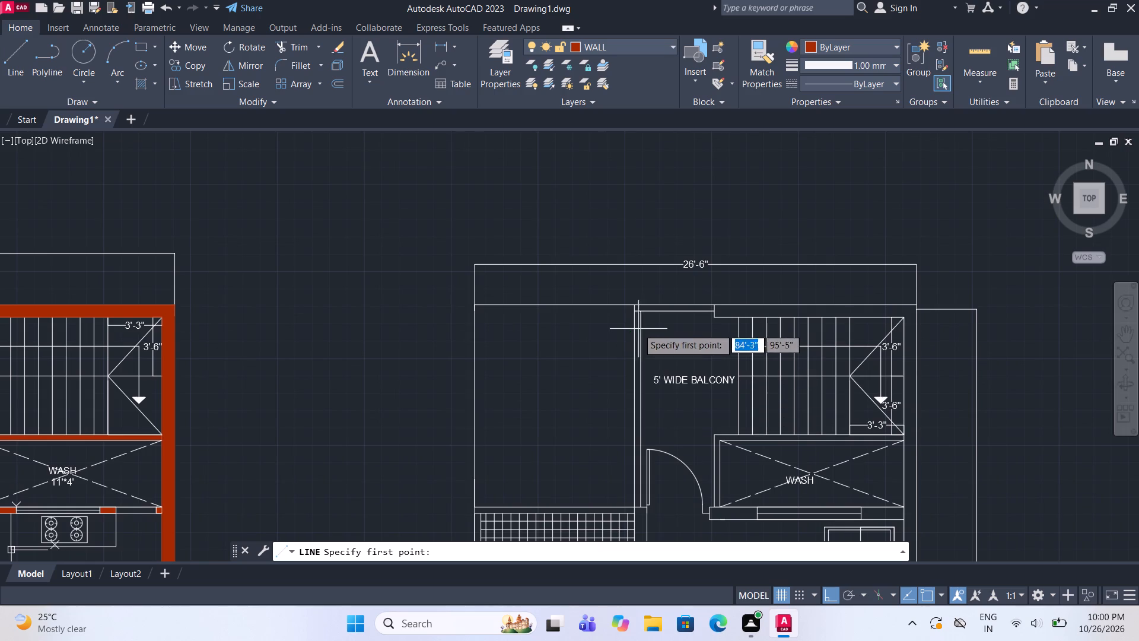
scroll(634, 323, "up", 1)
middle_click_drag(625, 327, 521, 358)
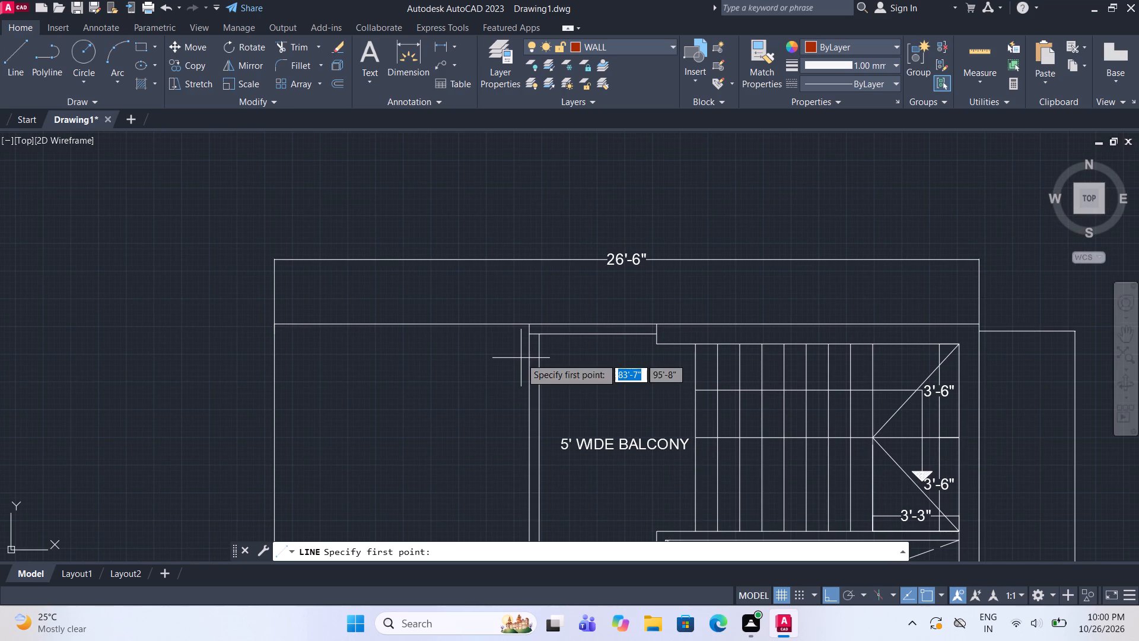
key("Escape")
Solid-hatch the first-floor 5' wide balcony's outer wall and its long side wall running down to the terrace.
key("h")
key("Return")
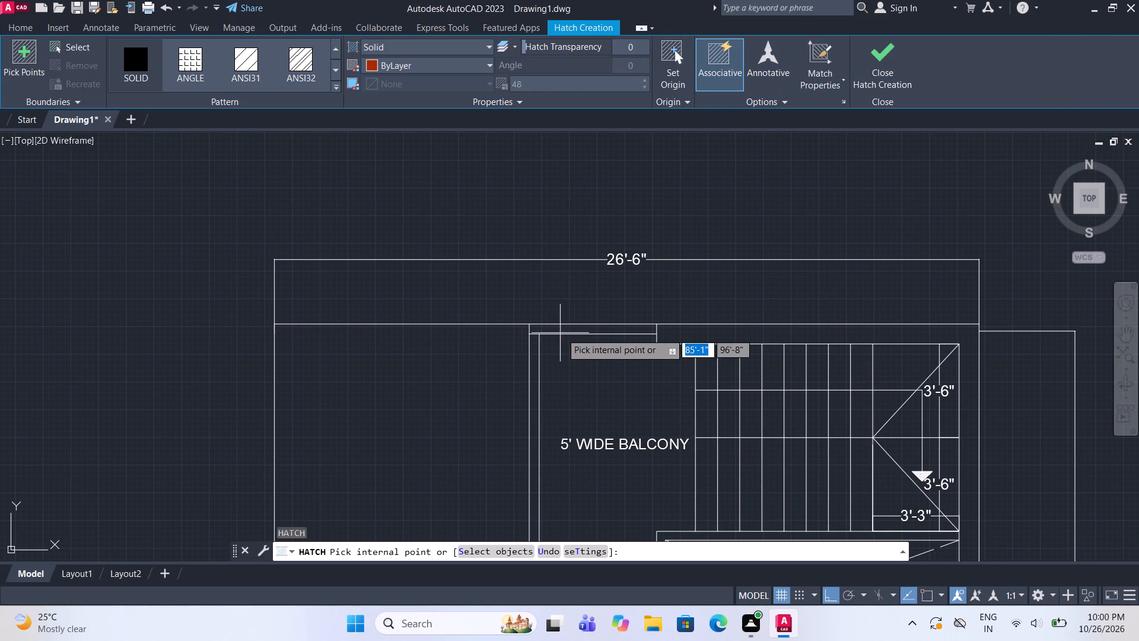
left_click(580, 330)
left_click(536, 375)
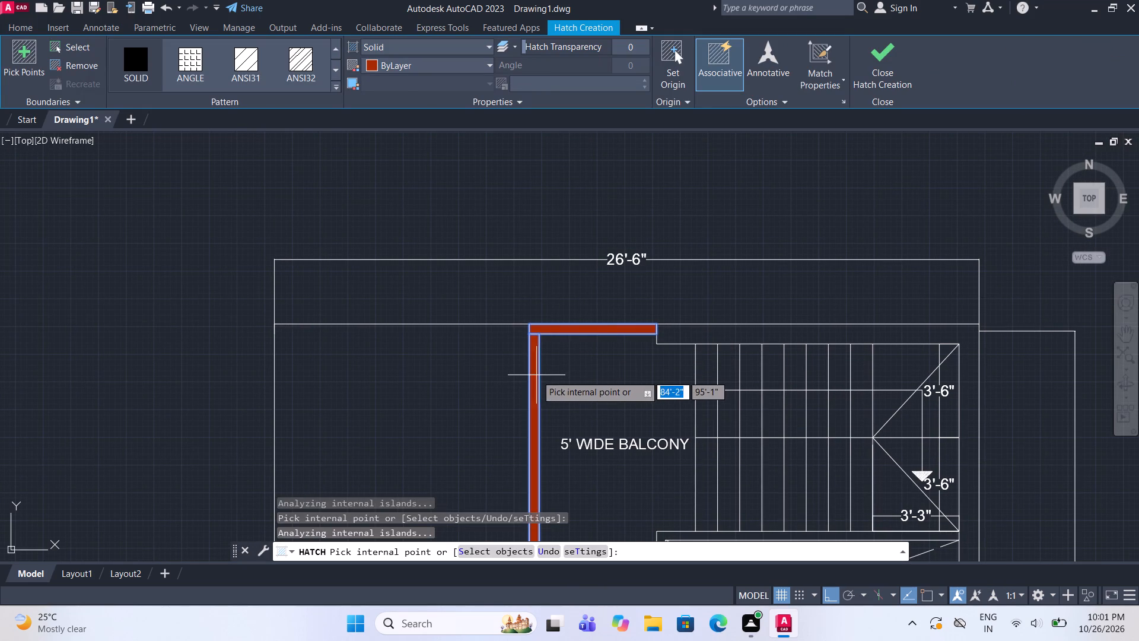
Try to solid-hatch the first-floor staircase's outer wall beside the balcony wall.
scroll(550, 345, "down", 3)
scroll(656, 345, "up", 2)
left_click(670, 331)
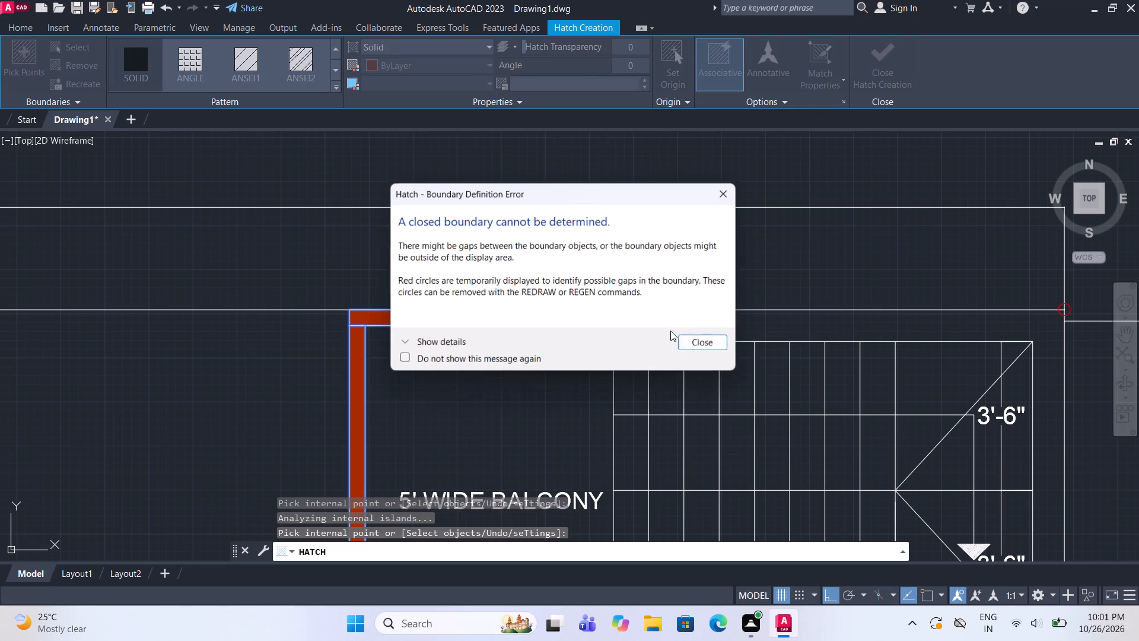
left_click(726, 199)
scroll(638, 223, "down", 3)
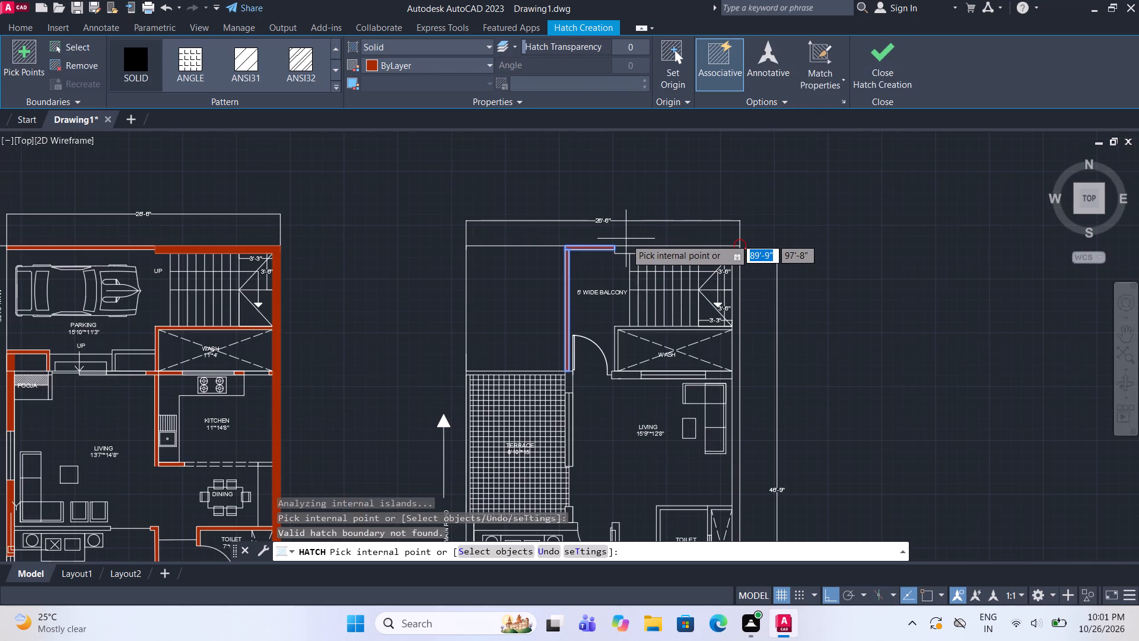
Solid-hatch the short wall pieces at both ends of the wall between the 8'10"*15' terrace and the first-floor living room.
scroll(625, 239, "down", 2)
scroll(591, 338, "up", 3)
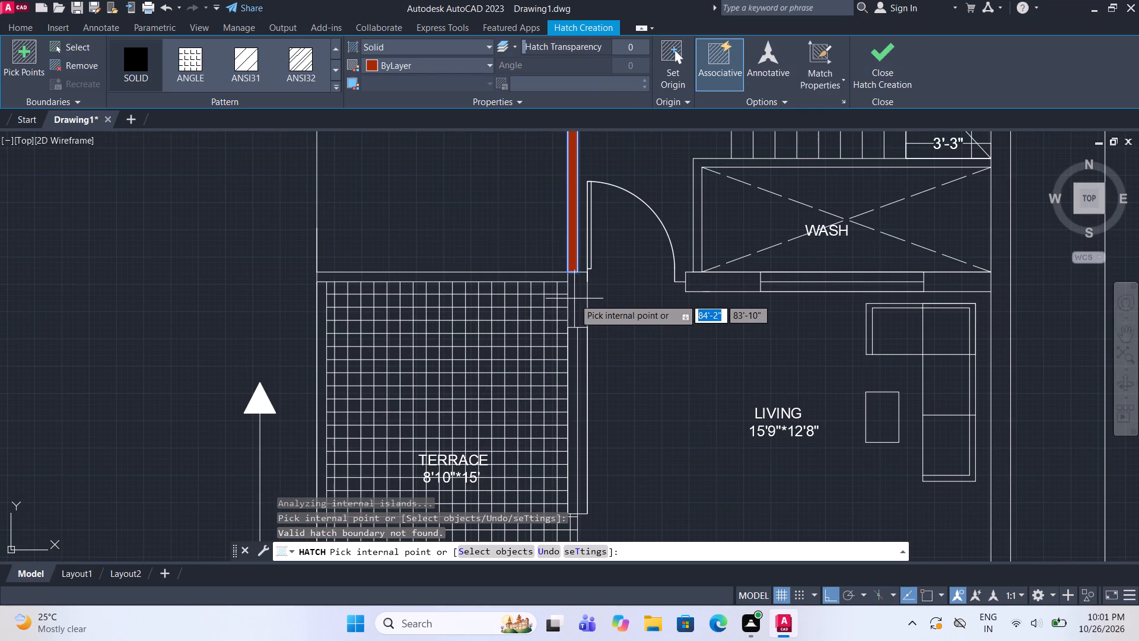
left_click(575, 299)
scroll(576, 299, "down", 3)
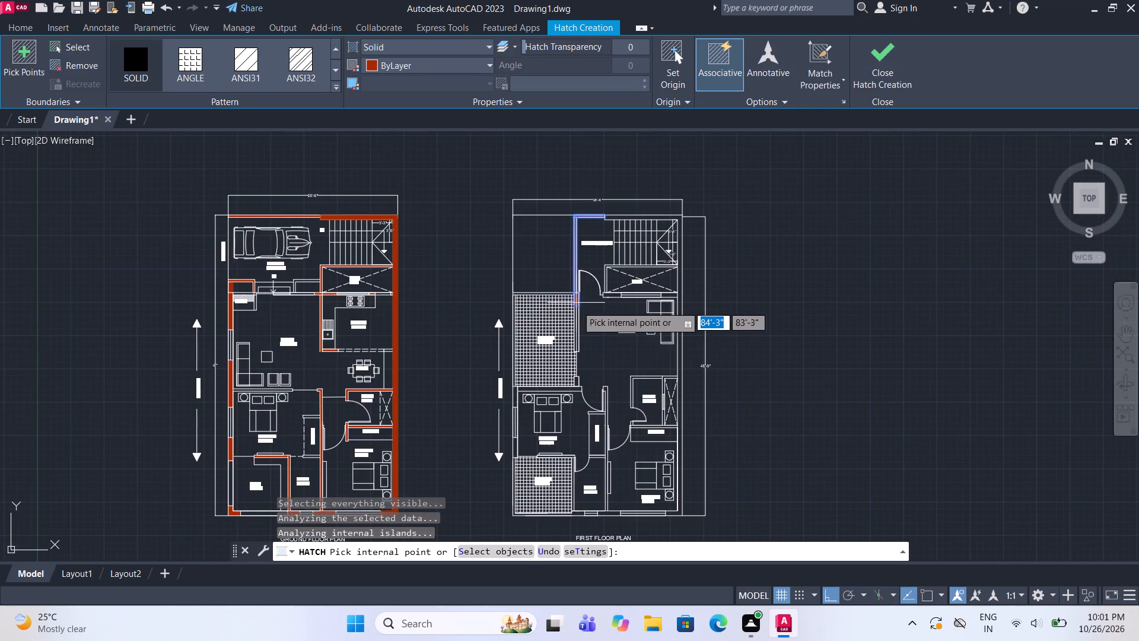
scroll(581, 396, "up", 3)
left_click(564, 338)
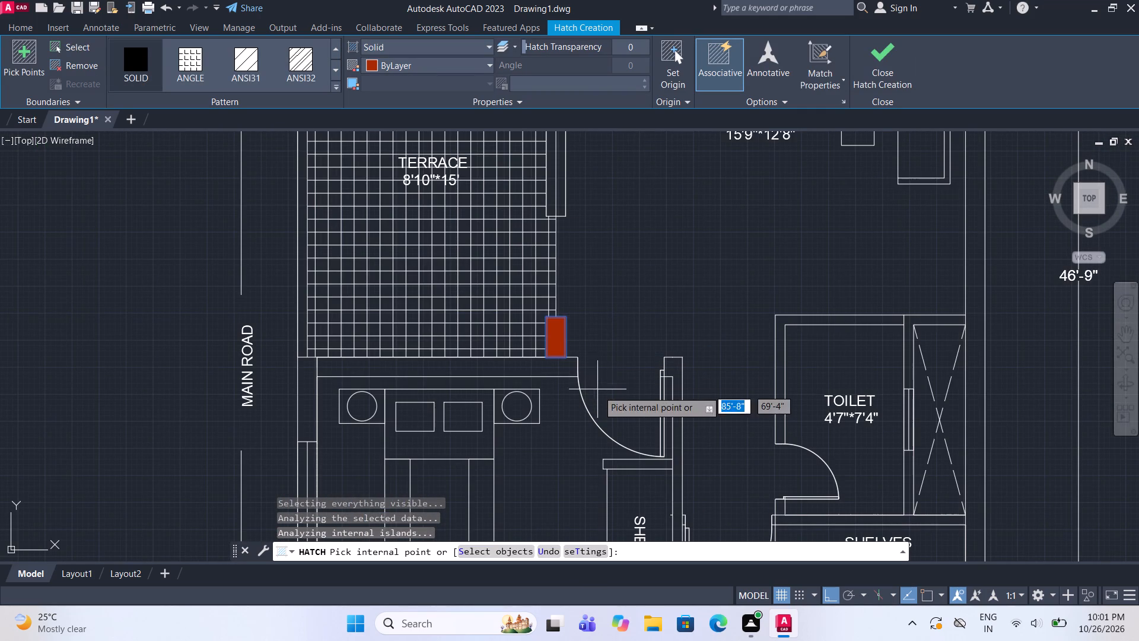
Solid-hatch the first-floor 13'7"*10' bedroom's wall to the 8'10"*15' terrace and its road-side wall segments on both sides of the window.
middle_click_drag(602, 375, 616, 324)
left_click(556, 315)
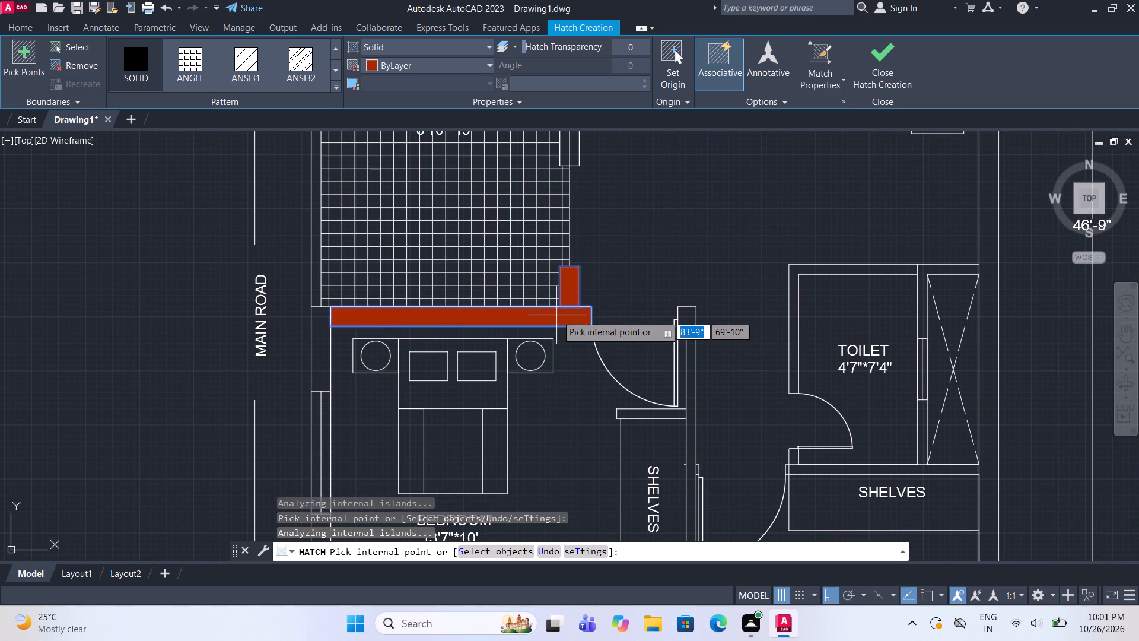
left_click(320, 348)
scroll(501, 291, "down", 1)
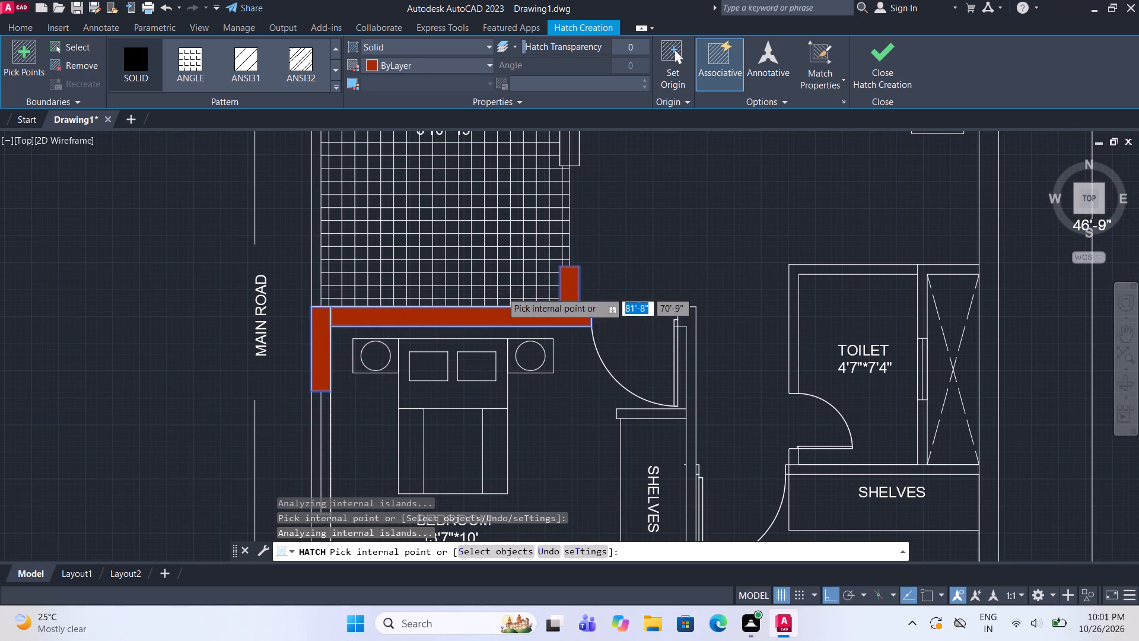
scroll(501, 291, "down", 1)
scroll(450, 426, "up", 2)
left_click(402, 353)
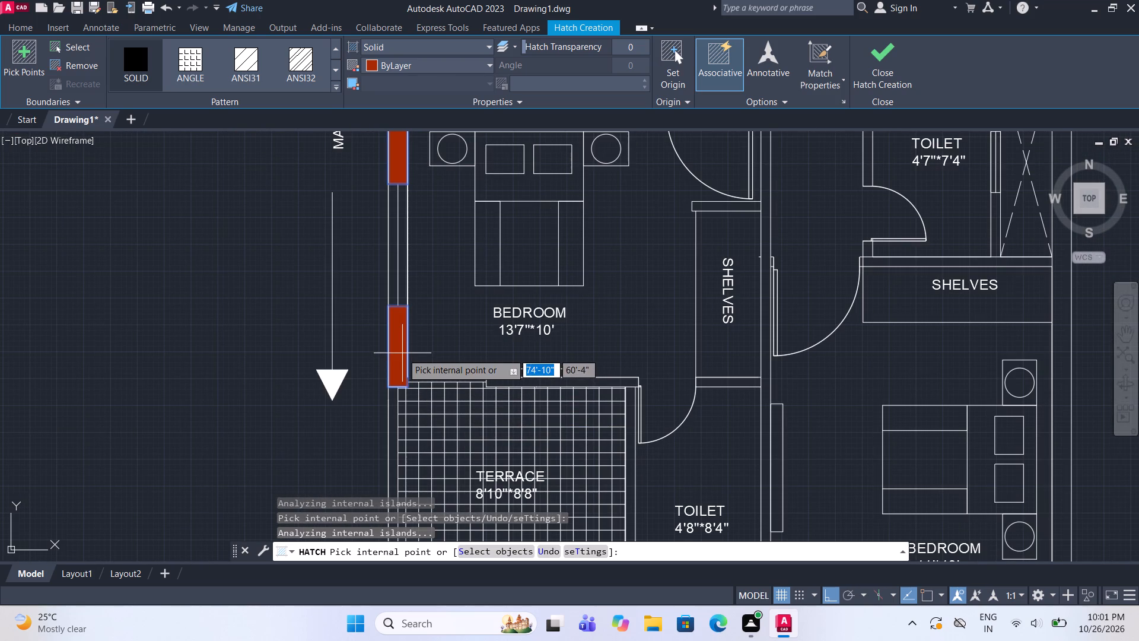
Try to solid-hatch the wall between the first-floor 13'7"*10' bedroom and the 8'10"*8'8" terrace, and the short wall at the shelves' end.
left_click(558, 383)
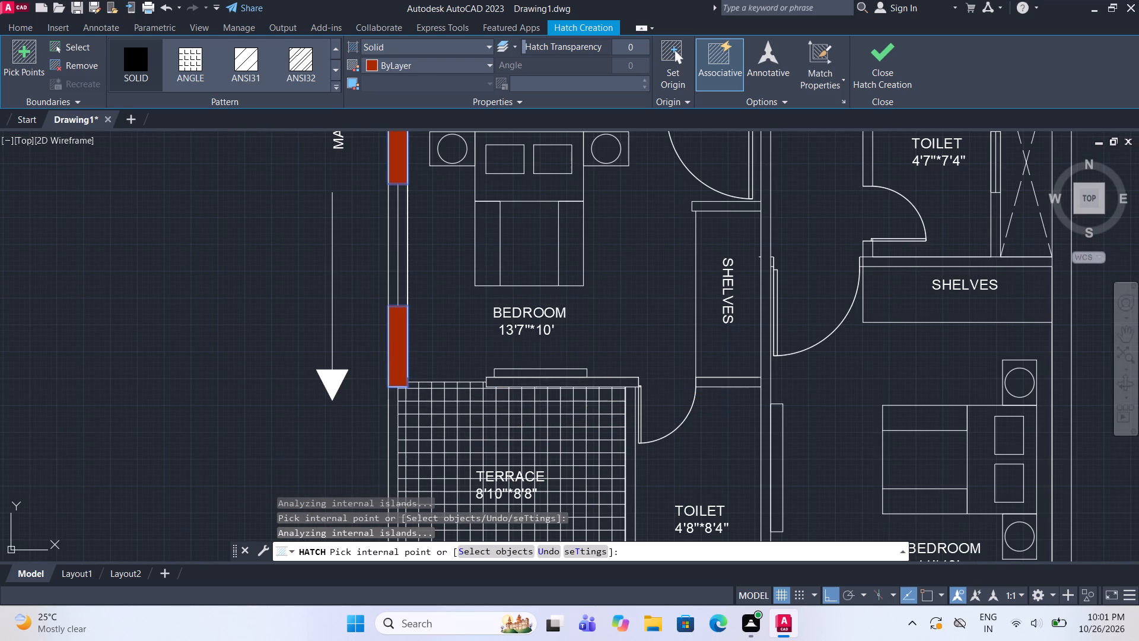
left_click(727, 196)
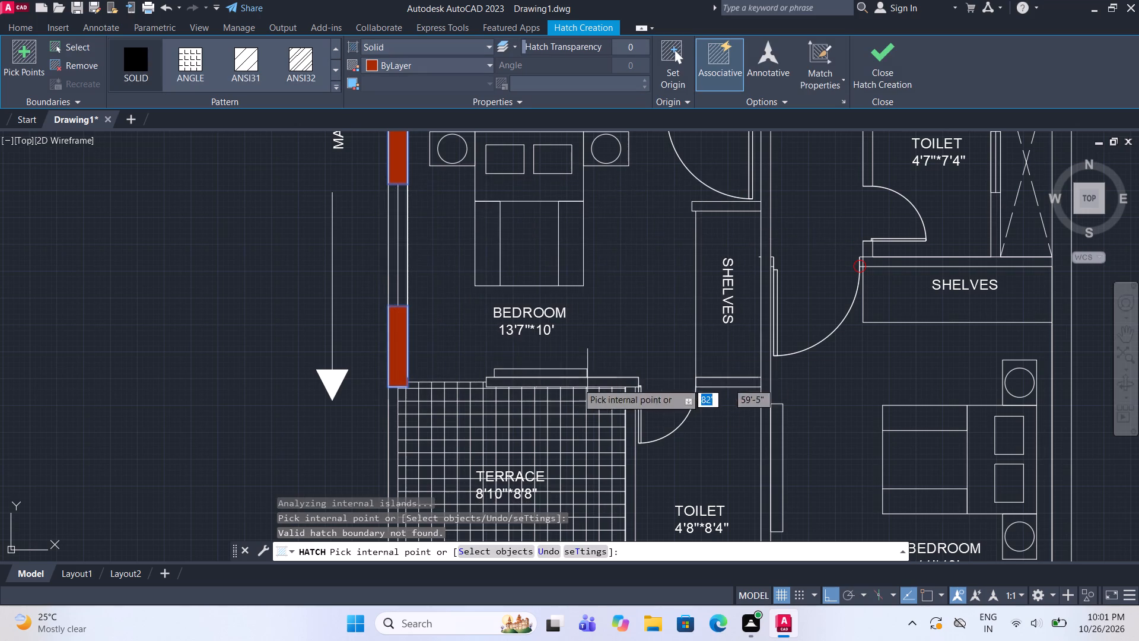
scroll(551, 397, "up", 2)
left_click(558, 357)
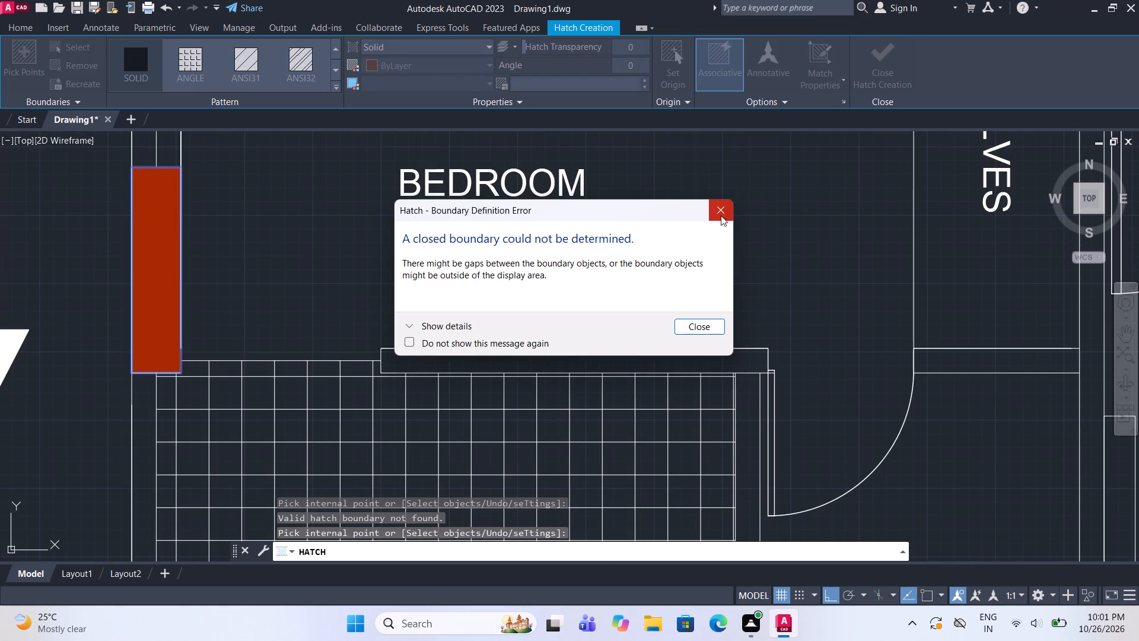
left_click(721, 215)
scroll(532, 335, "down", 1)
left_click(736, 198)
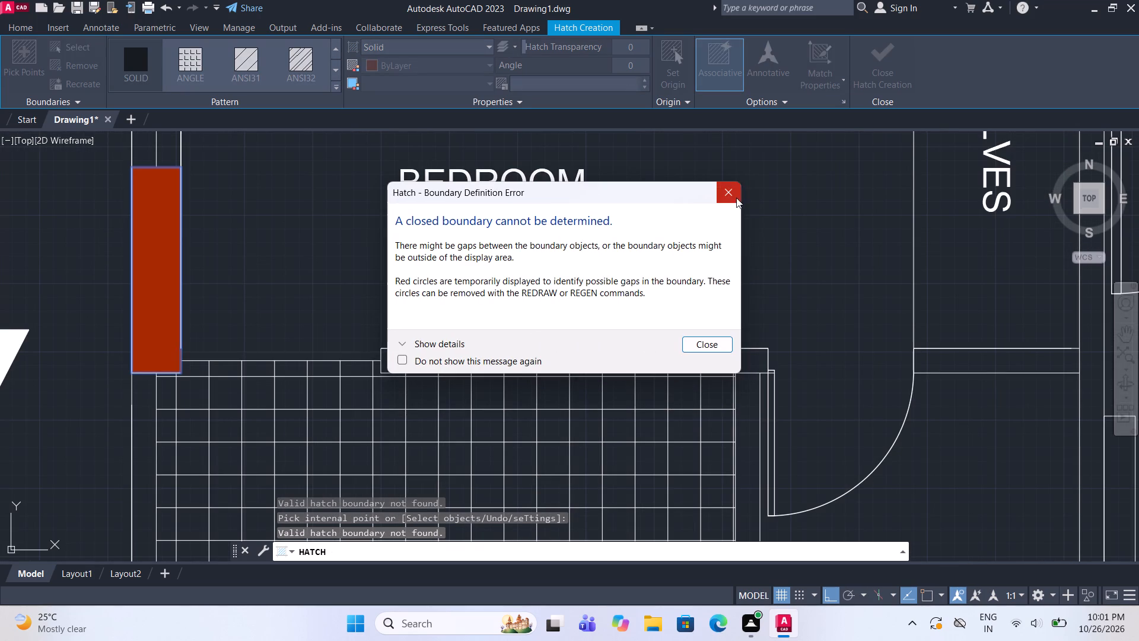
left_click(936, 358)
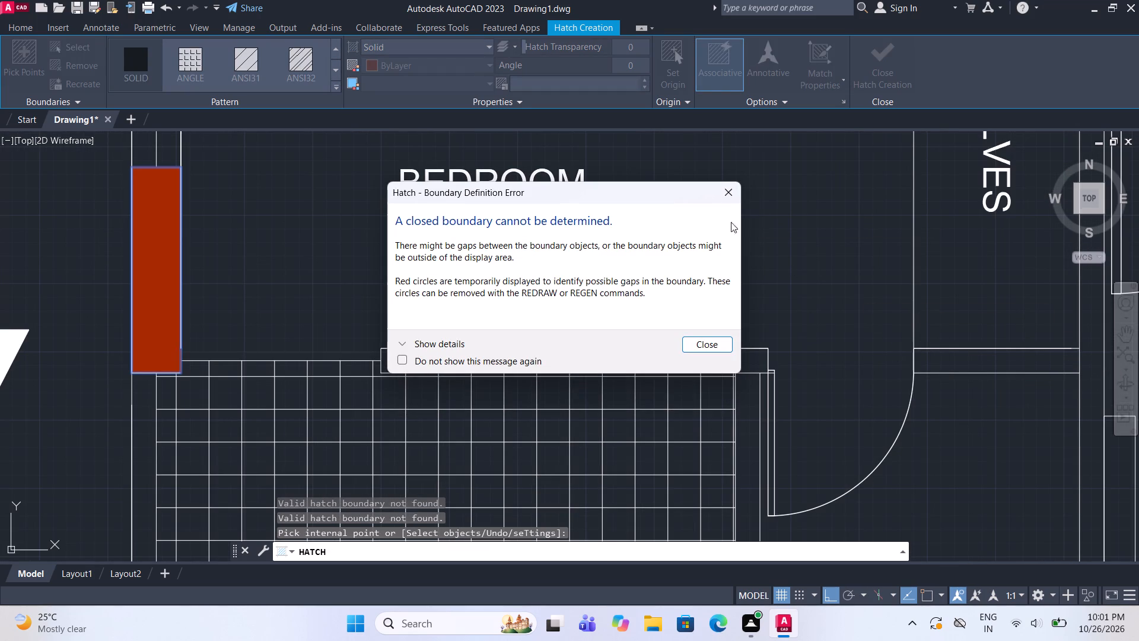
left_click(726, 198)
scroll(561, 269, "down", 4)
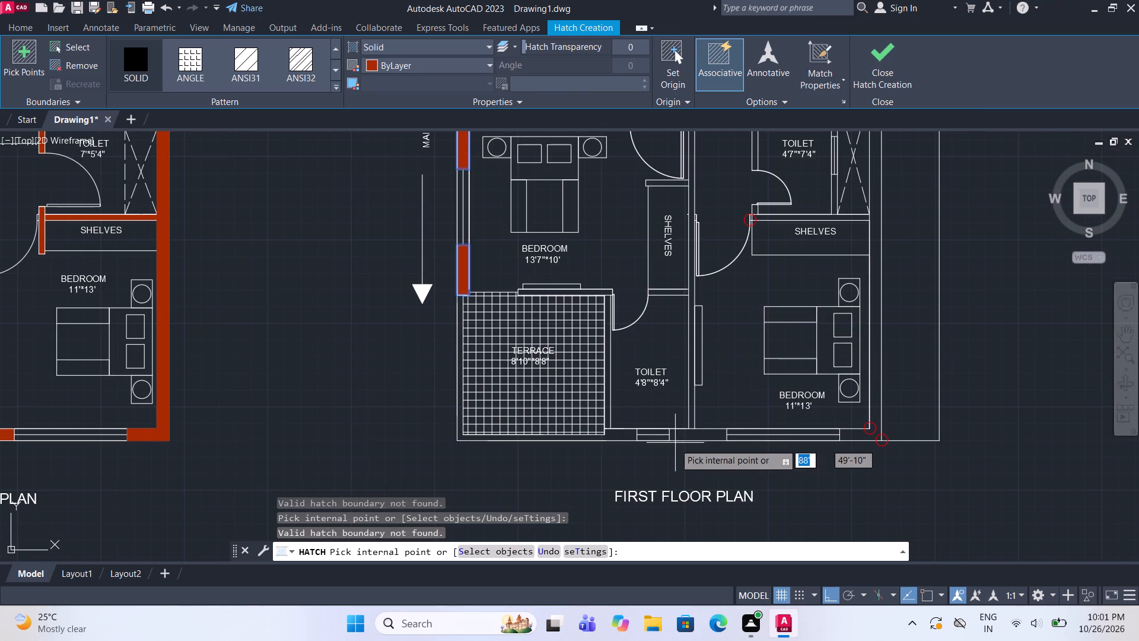
Solid-hatch the first-floor outer wall piece between the 4'8"*8'4" toilet's window and the 11'*13' bedroom's window.
scroll(662, 453, "up", 3)
left_click(786, 393)
scroll(660, 408, "down", 4)
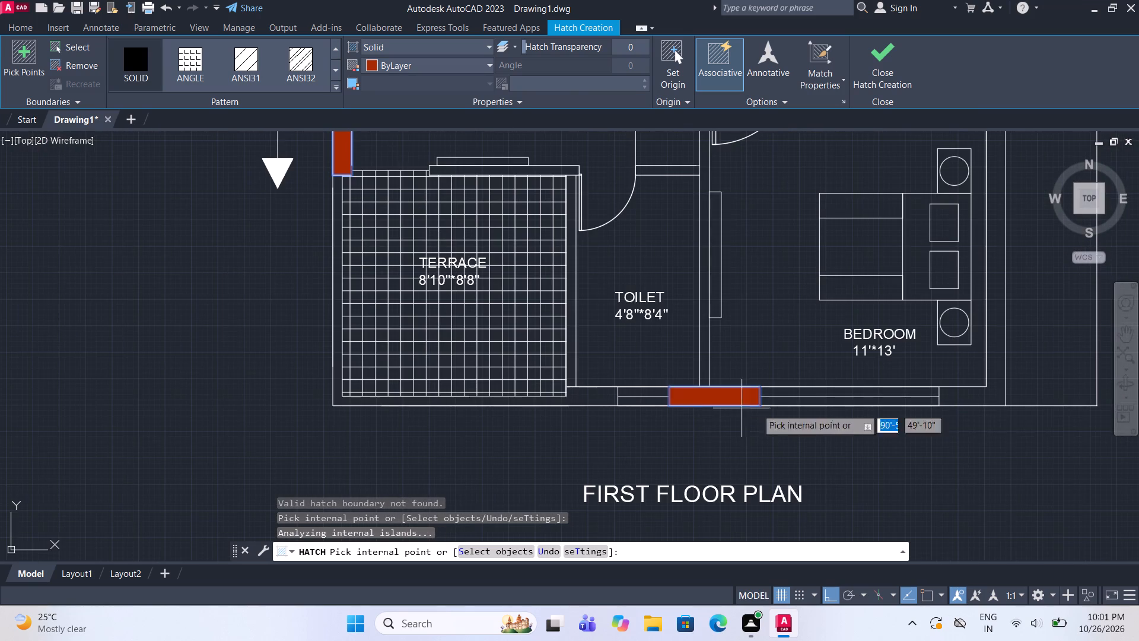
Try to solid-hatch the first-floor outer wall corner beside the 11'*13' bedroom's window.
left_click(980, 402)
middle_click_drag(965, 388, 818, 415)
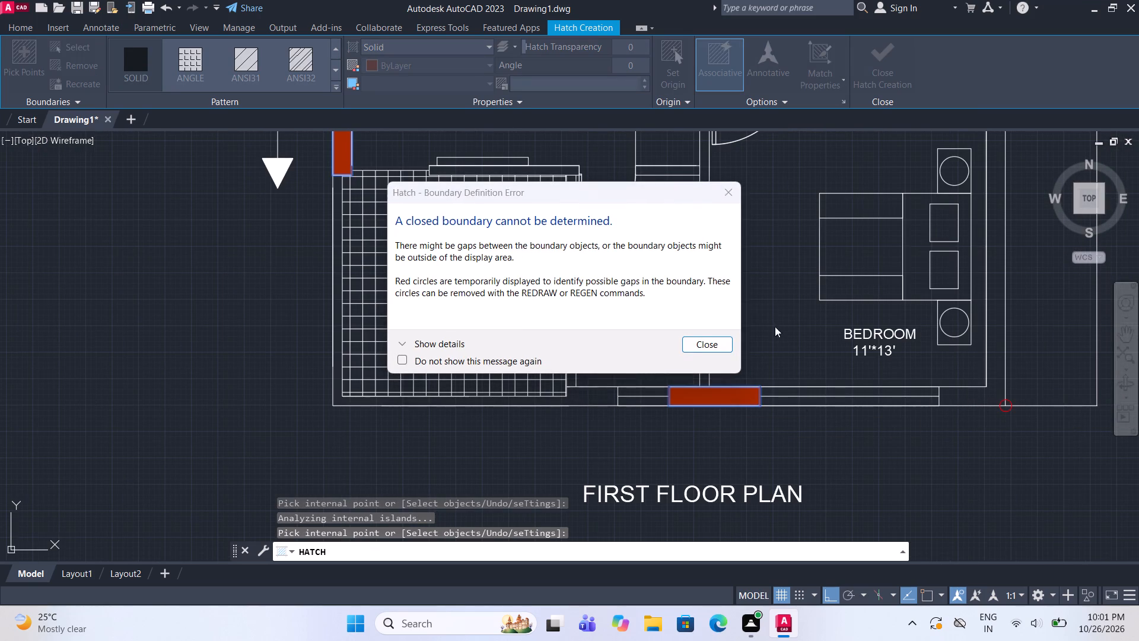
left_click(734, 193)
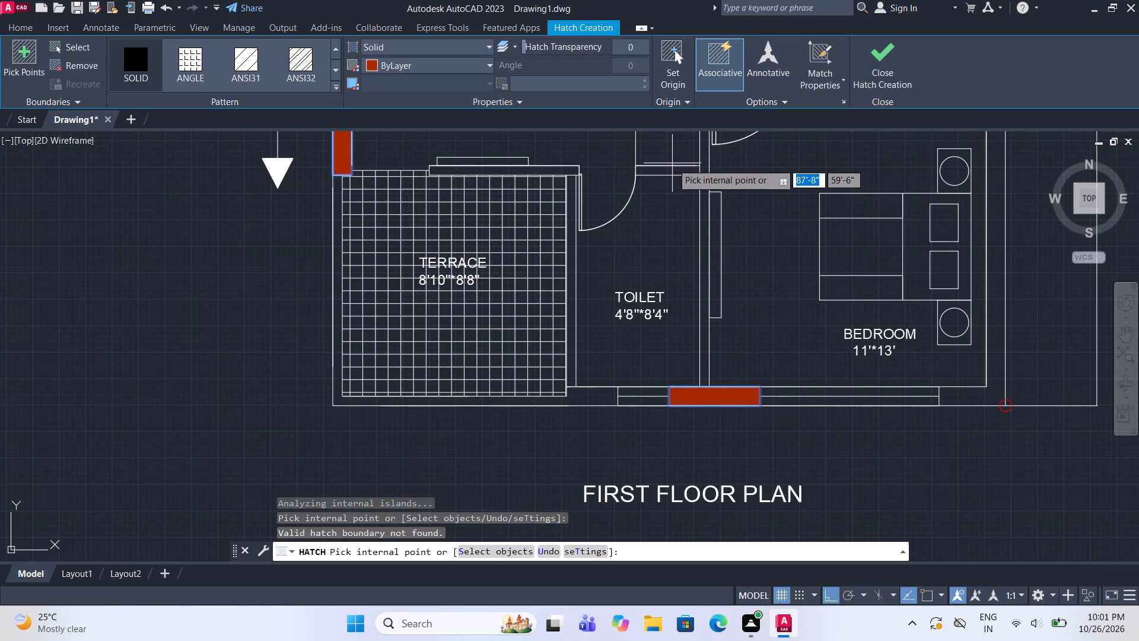
Solid-hatch the short walls at both ends of the first-floor 13'7"*10' bedroom's shelves.
left_click(672, 172)
middle_click_drag(672, 172, 645, 269)
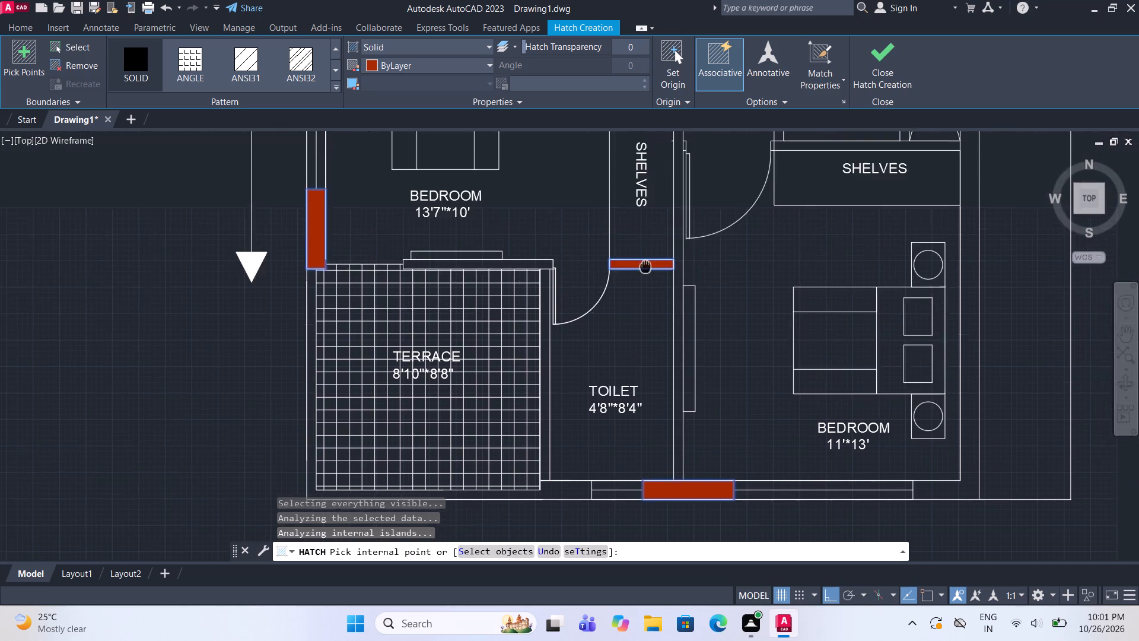
middle_click_drag(645, 269, 612, 420)
left_click(609, 247)
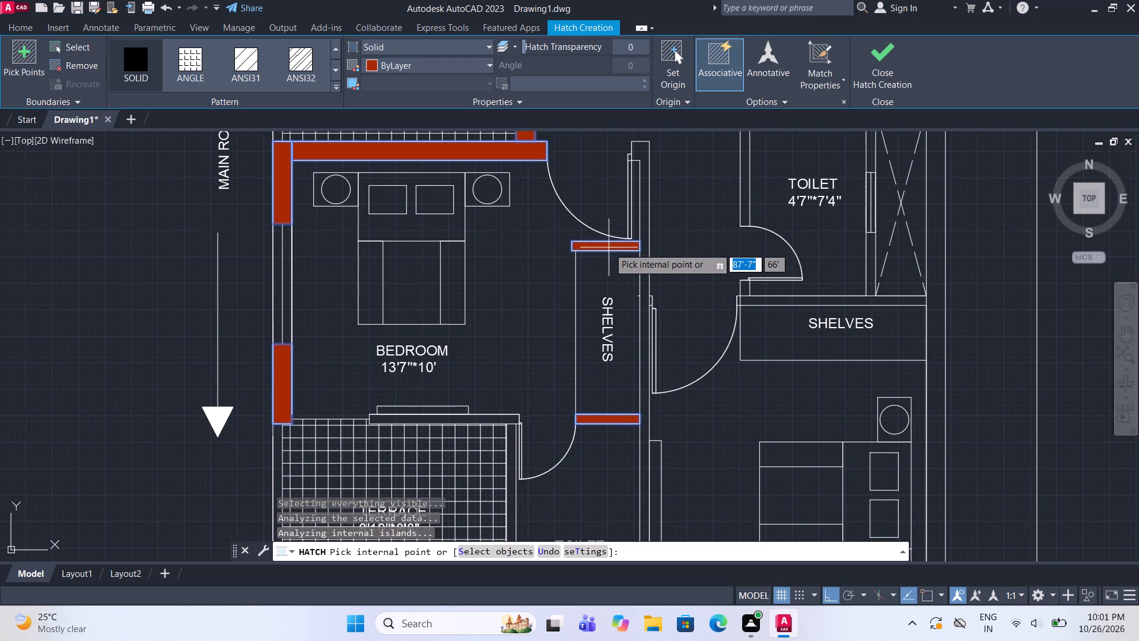
Solid-hatch the wall between the first-floor 4'7"*7'4" toilet and the shelves, and the toilet's duct-side wall pieces on both sides of its window.
left_click(815, 299)
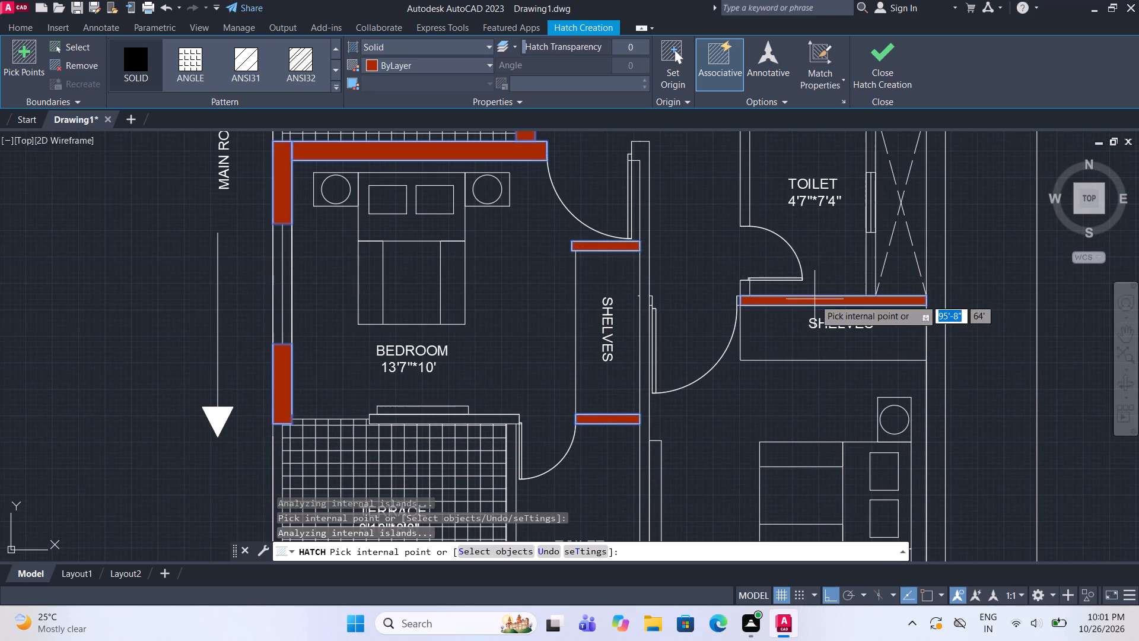
middle_click_drag(821, 280, 669, 362)
left_click(718, 225)
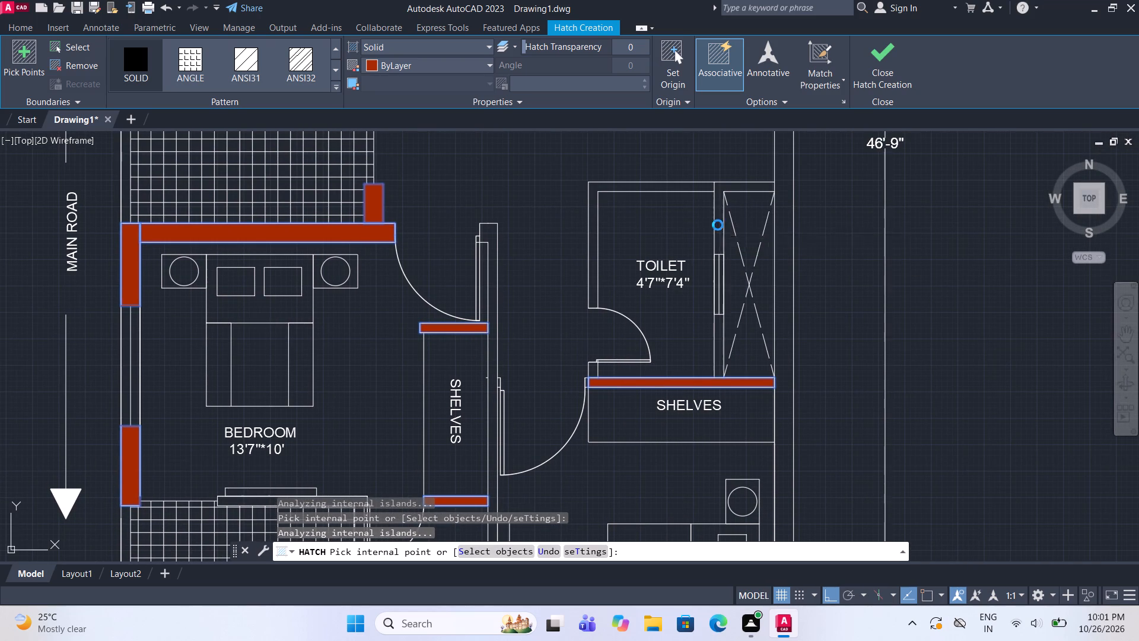
left_click(719, 337)
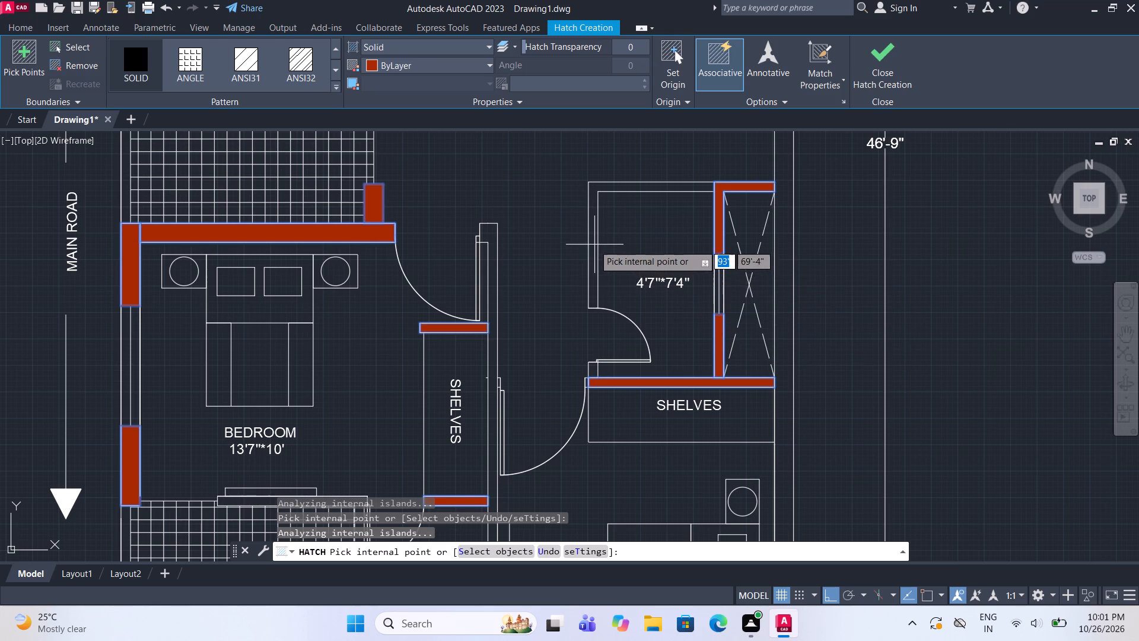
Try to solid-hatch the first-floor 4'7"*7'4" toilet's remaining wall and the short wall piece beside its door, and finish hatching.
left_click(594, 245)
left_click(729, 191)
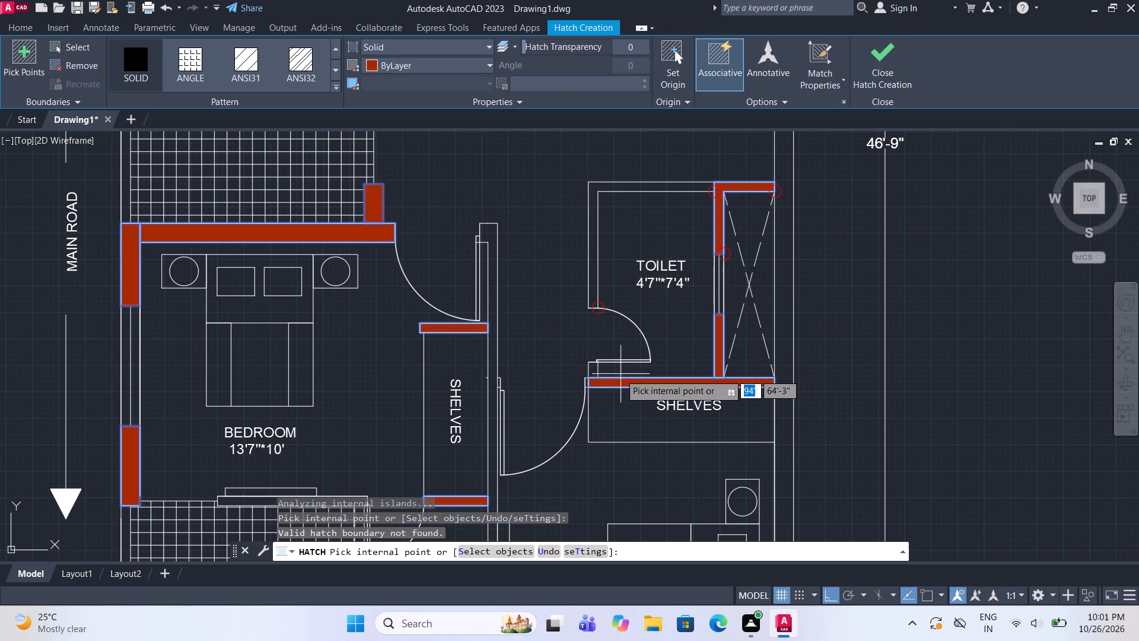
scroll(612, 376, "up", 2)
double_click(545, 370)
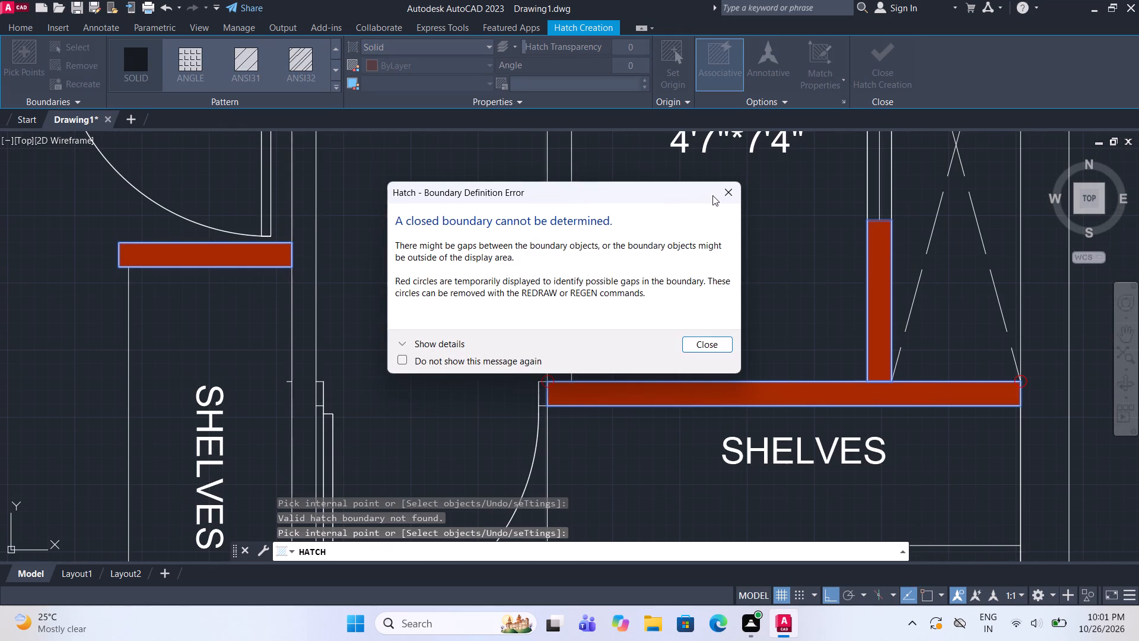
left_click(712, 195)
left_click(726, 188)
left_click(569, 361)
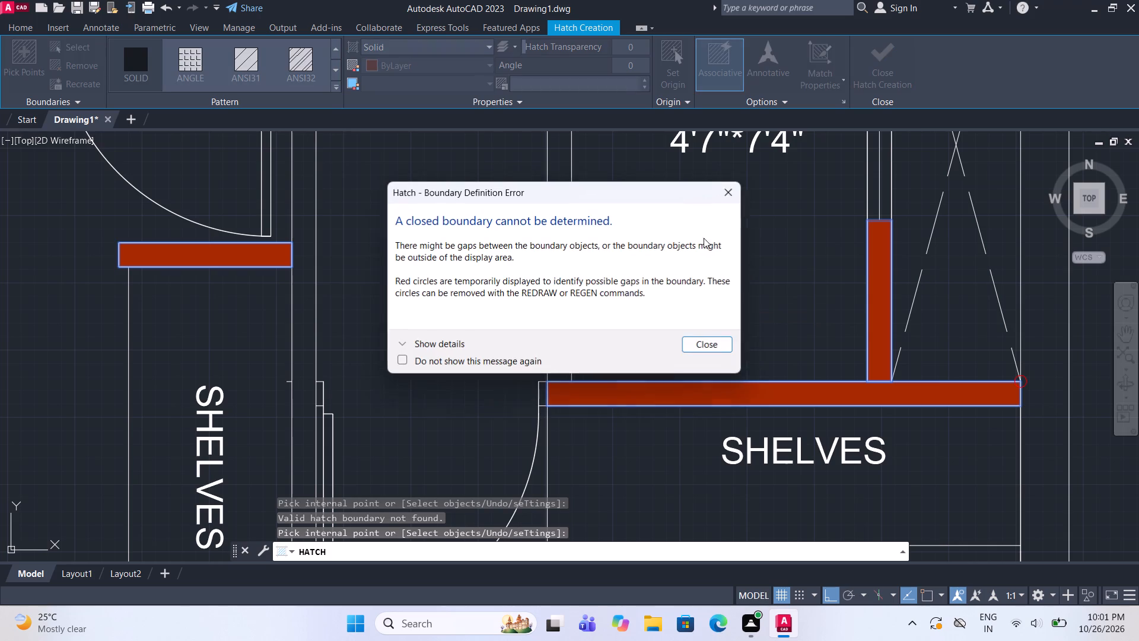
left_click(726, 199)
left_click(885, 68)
Draw a 2' by 9" rectangle over the first-floor outer wall from the 4'8"*8'4" toilet's window to the terrace edge.
scroll(619, 259, "down", 2)
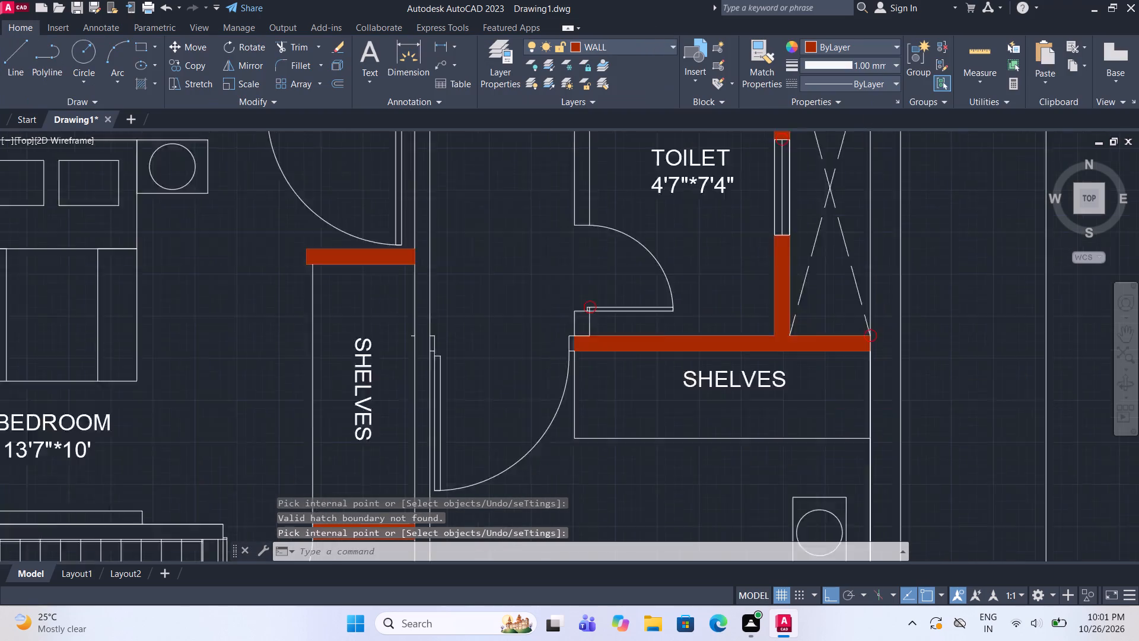
scroll(617, 262, "down", 1)
left_click(140, 46)
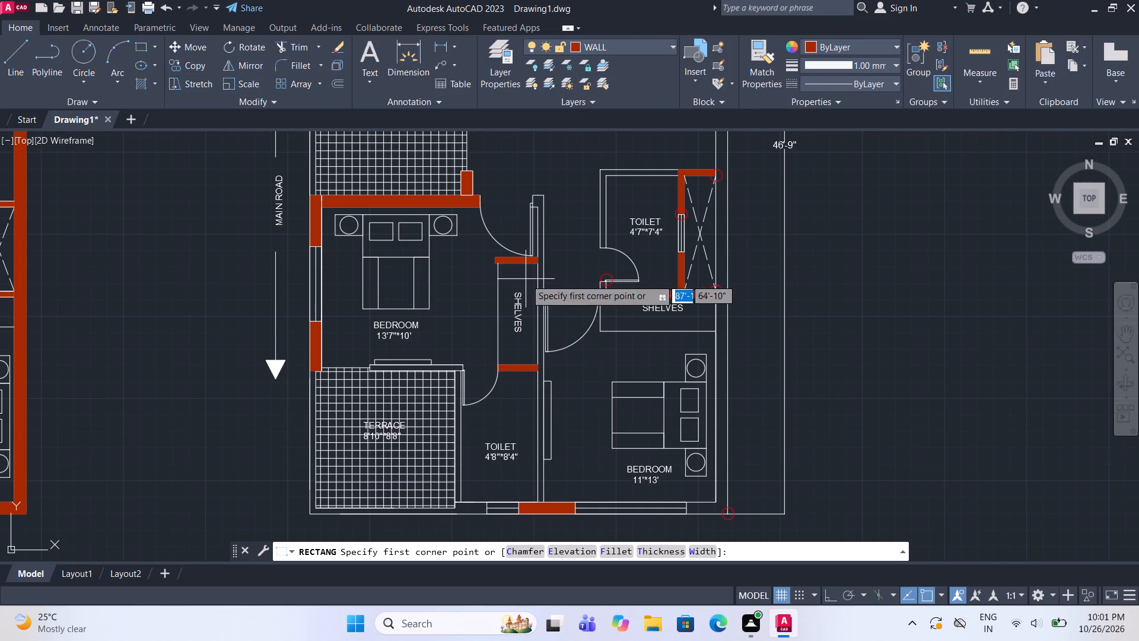
middle_click_drag(526, 279, 543, 200)
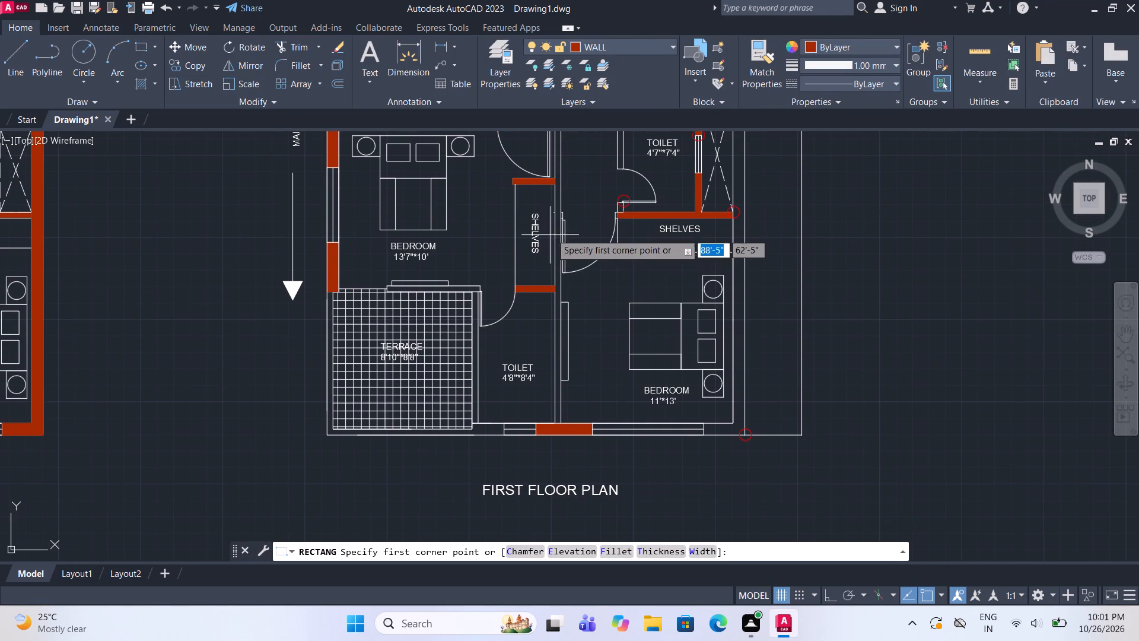
scroll(504, 438, "up", 2)
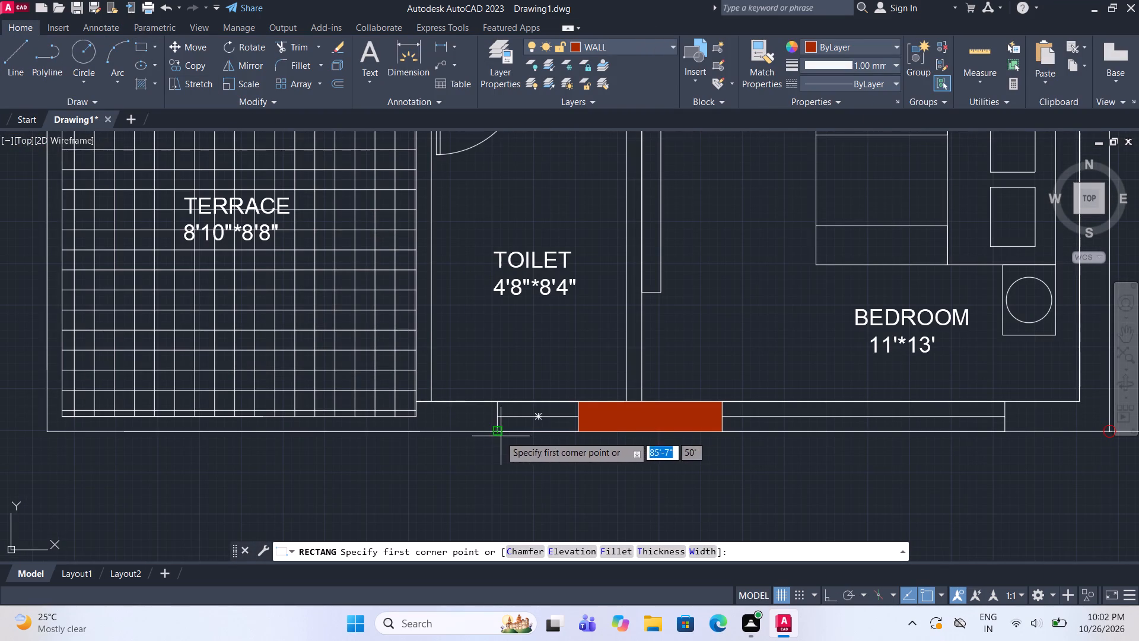
left_click(498, 434)
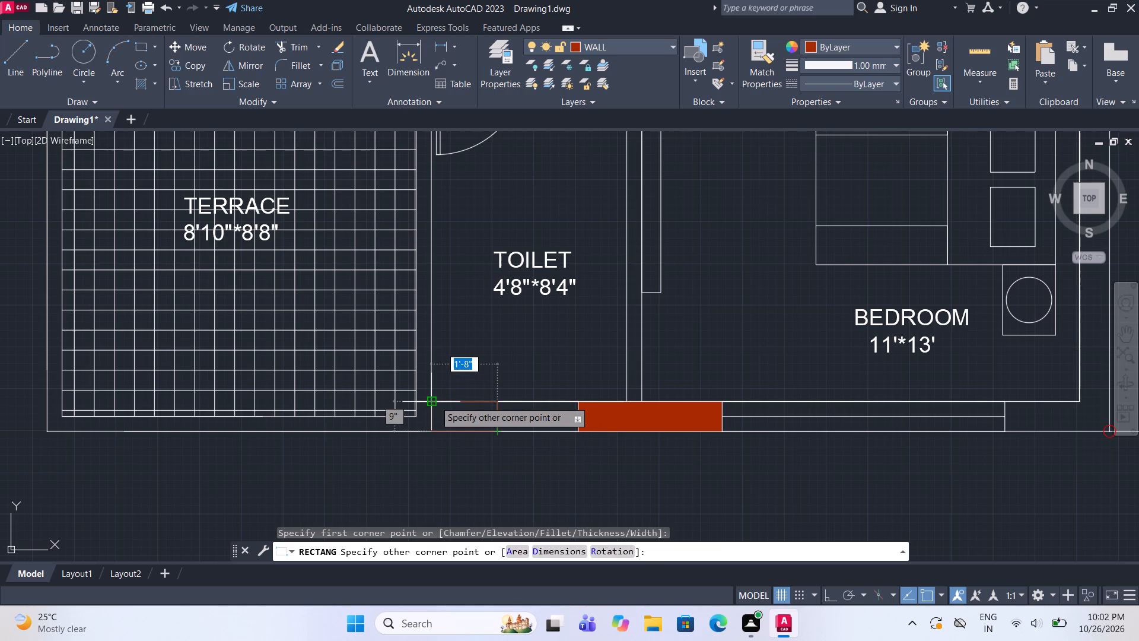
scroll(435, 401, "up", 1)
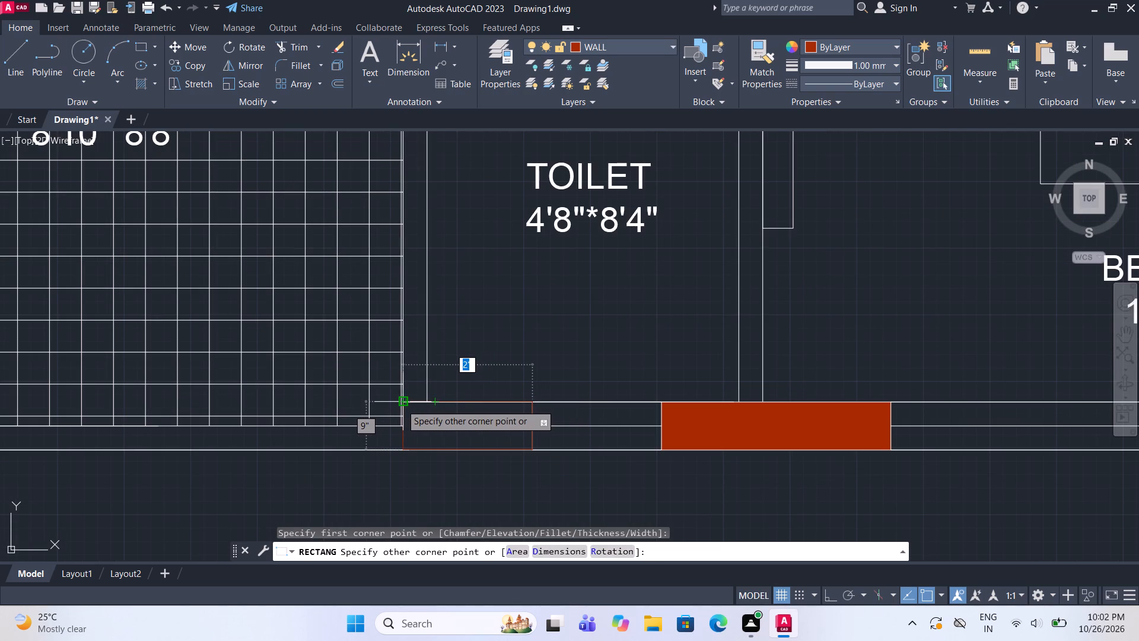
left_click(401, 404)
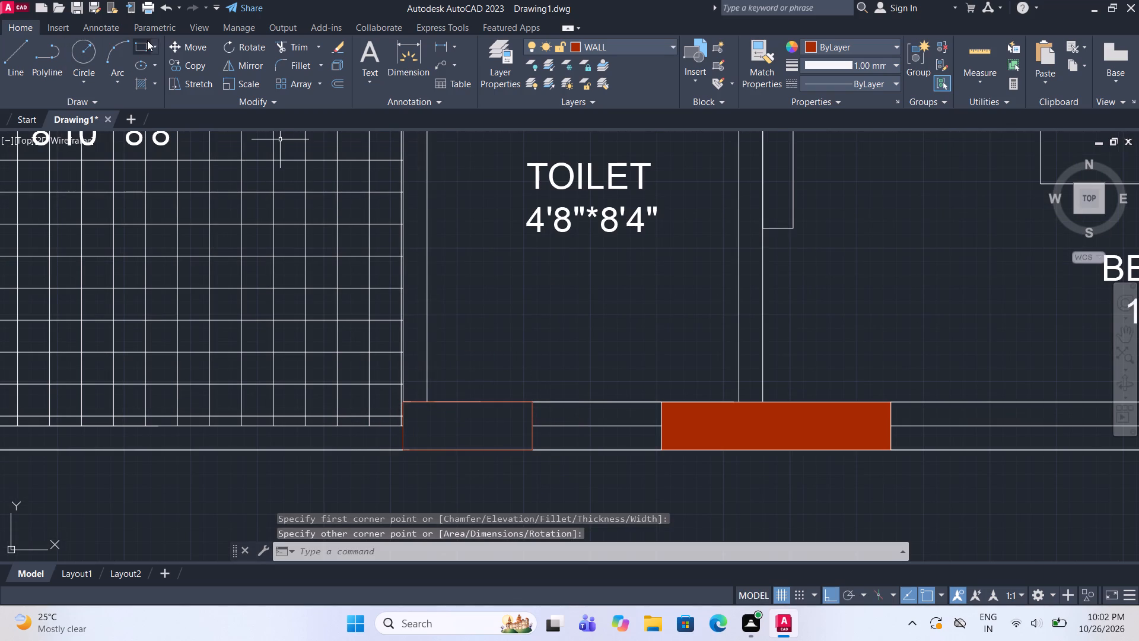
Draw a 5" by 8'-4" rectangle over the wall between the first-floor 8'10"*8'8" terrace and the 4'8"*8'4" toilet.
left_click(147, 47)
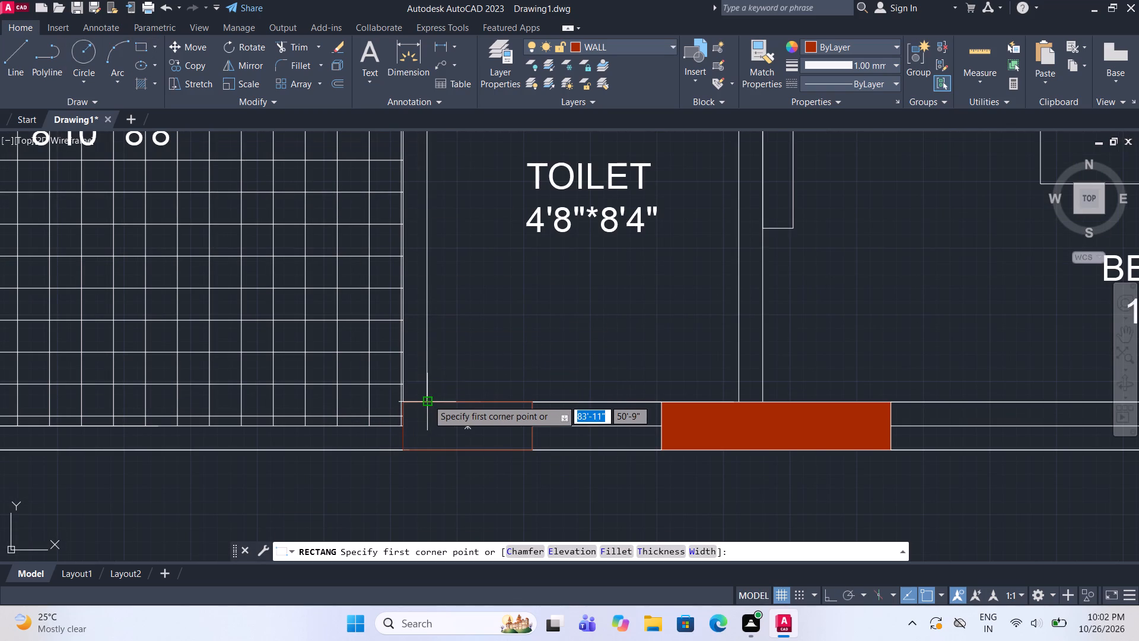
left_click(427, 399)
scroll(430, 383, "down", 3)
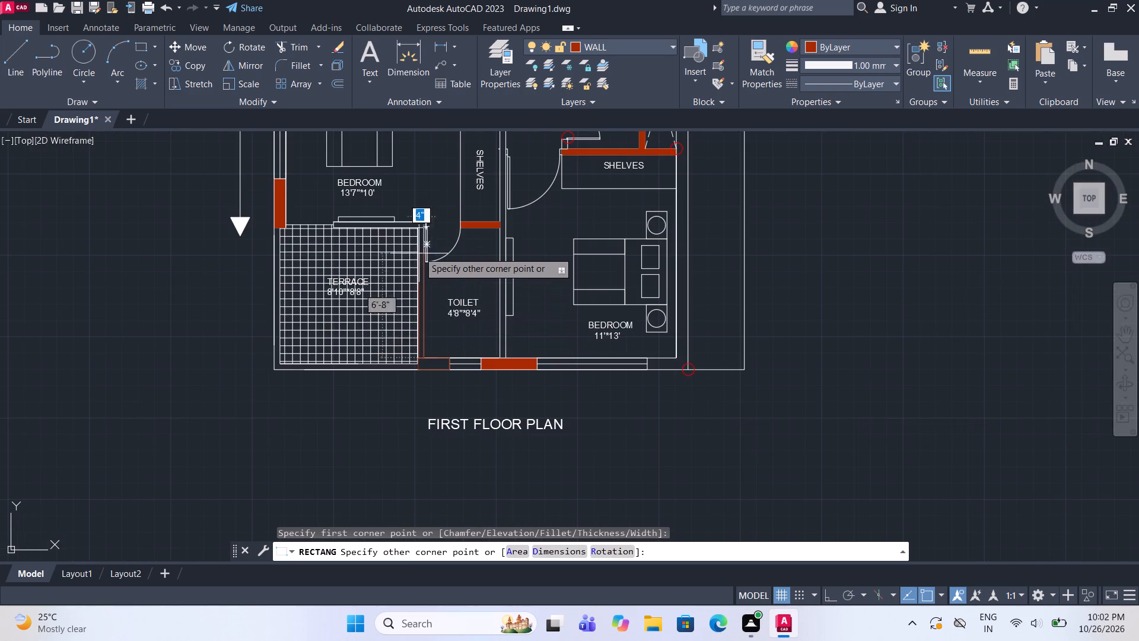
scroll(415, 216, "up", 4)
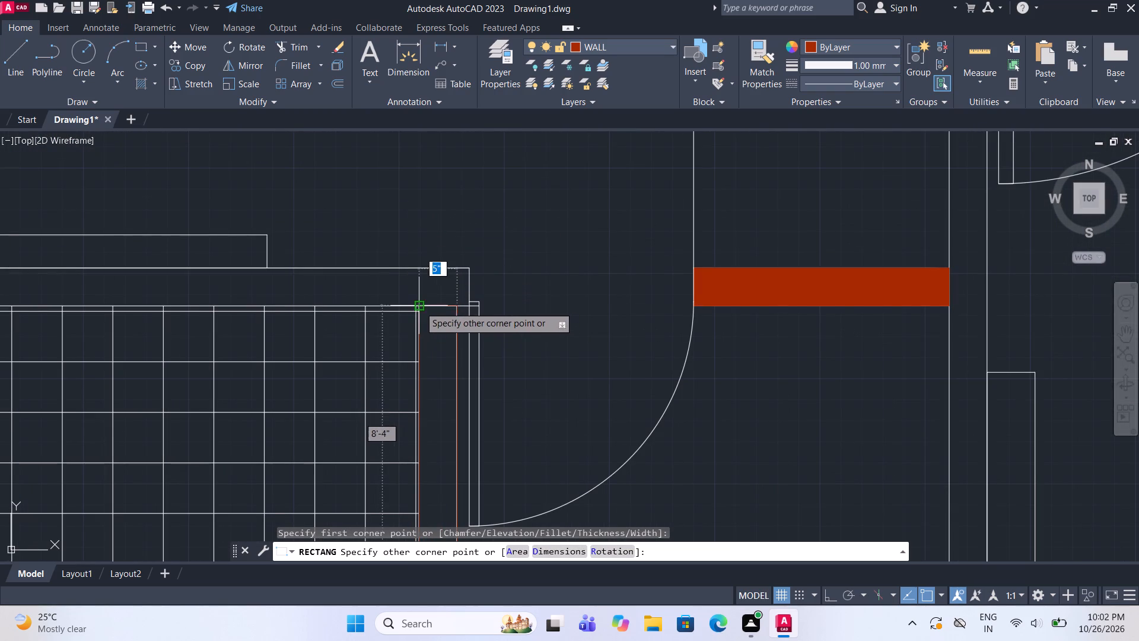
left_click(419, 306)
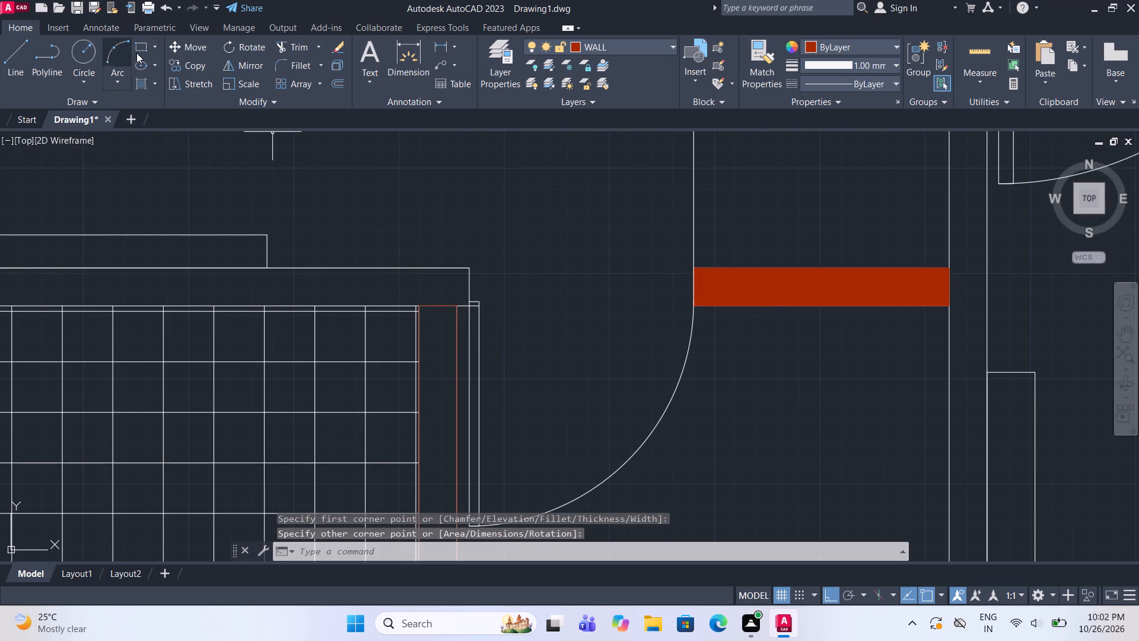
Draw a 5'-11" by 5" rectangle over the wall between the first-floor 13'7"*10' bedroom and the 8'10"*8'8" terrace.
left_click(136, 53)
scroll(483, 299, "down", 2)
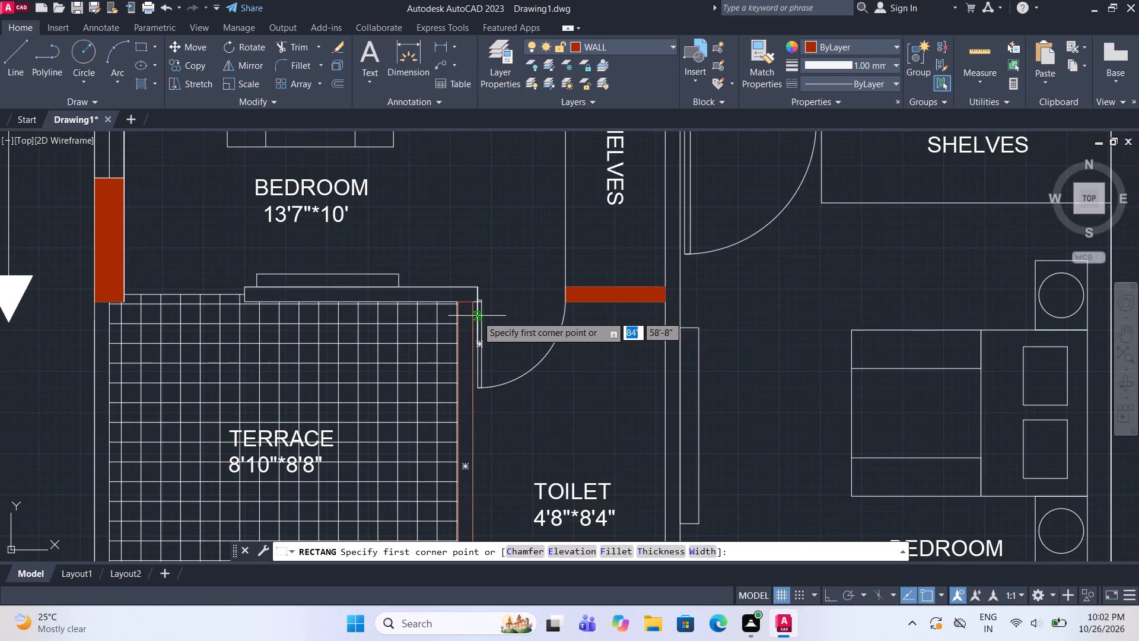
scroll(474, 306, "up", 3)
left_click(477, 285)
scroll(477, 284, "down", 3)
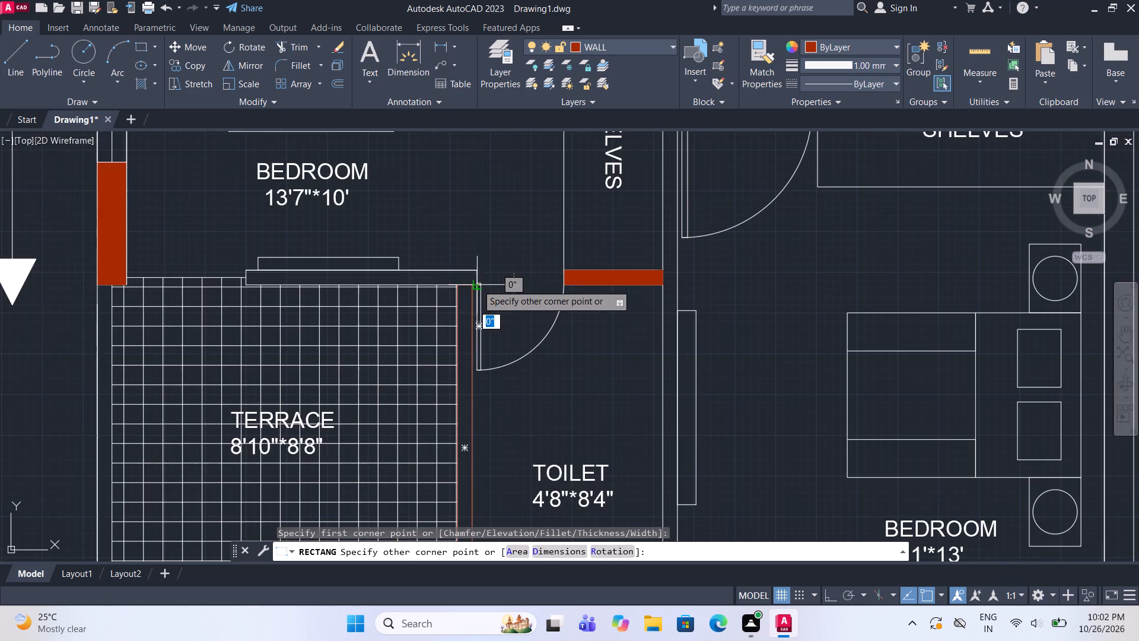
scroll(262, 274, "up", 3)
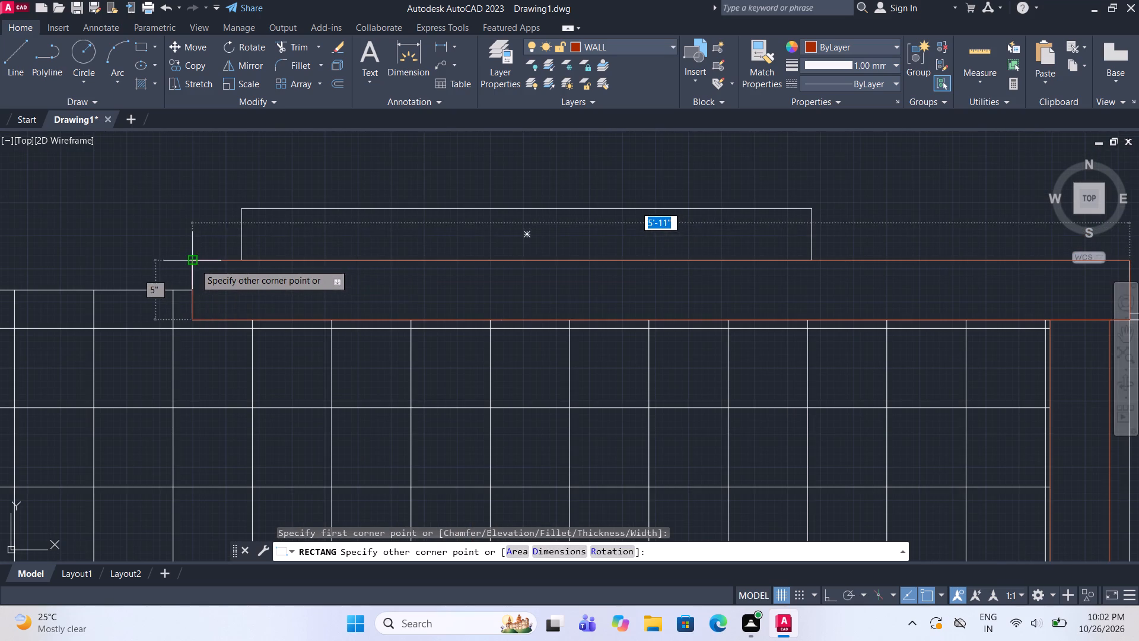
left_click(195, 259)
scroll(393, 295, "down", 3)
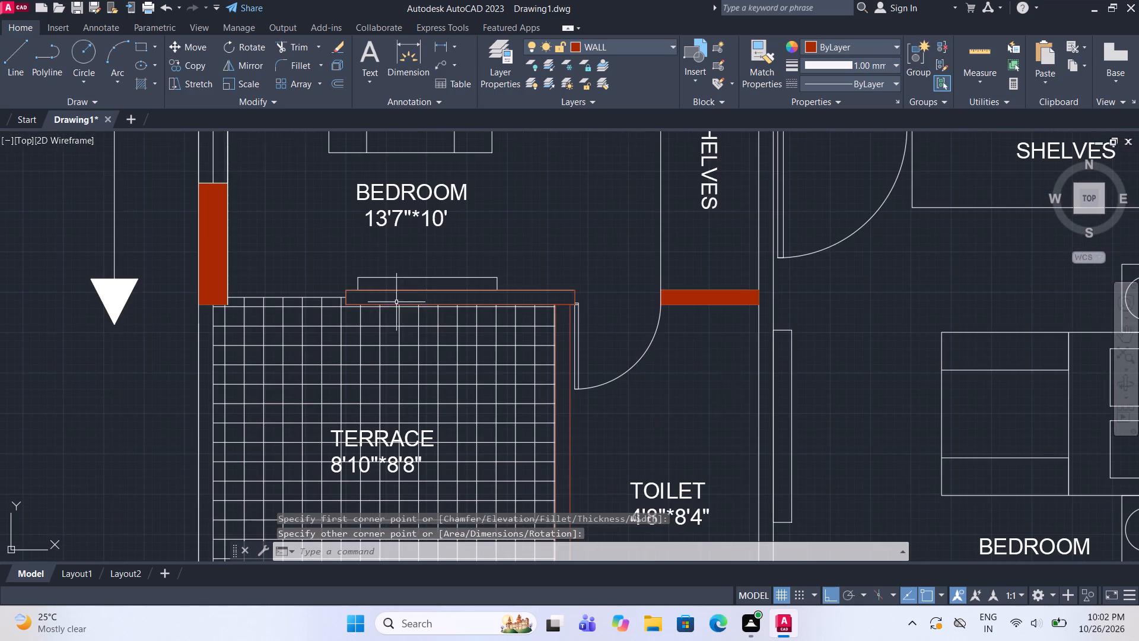
Draw a rectangle over the first-floor outer wall from the 11'*13' bedroom's window end to the building's outer corner.
scroll(461, 342, "down", 2)
middle_click_drag(593, 362, 475, 352)
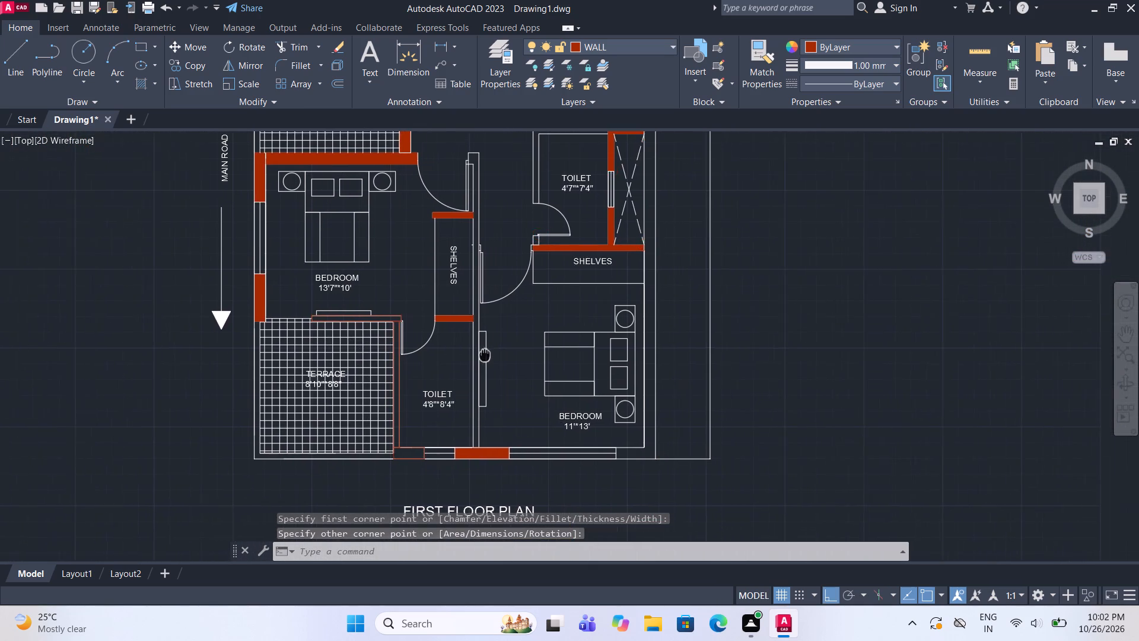
middle_click_drag(475, 352, 464, 347)
scroll(464, 347, "up", 1)
scroll(635, 397, "down", 1)
middle_click_drag(653, 453, 514, 365)
scroll(543, 381, "up", 2)
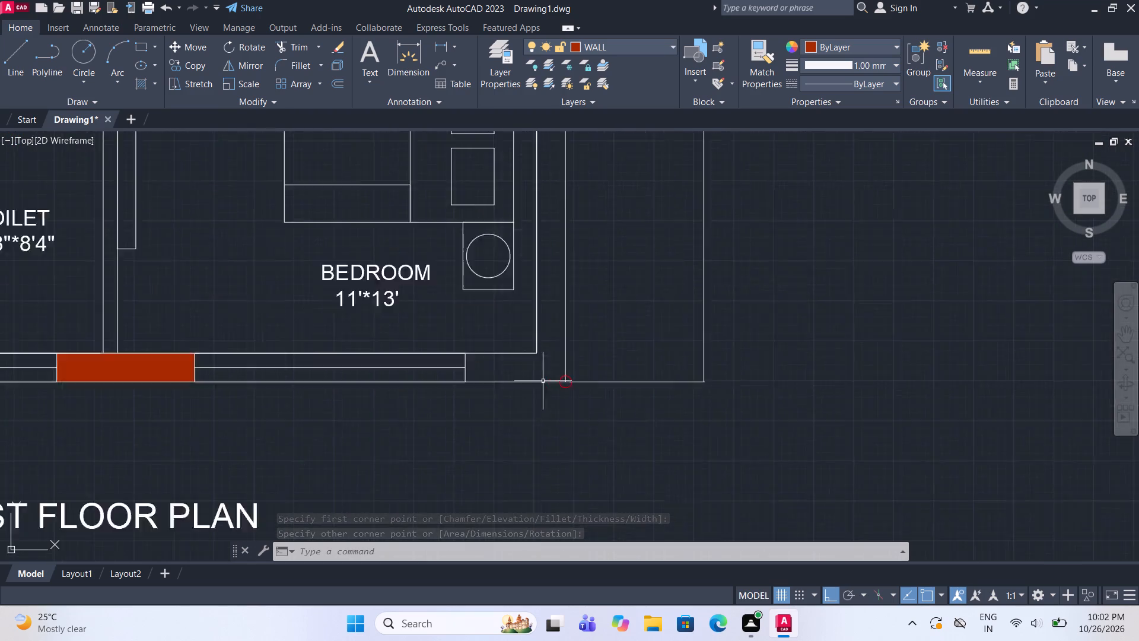
scroll(543, 381, "up", 1)
left_click(144, 47)
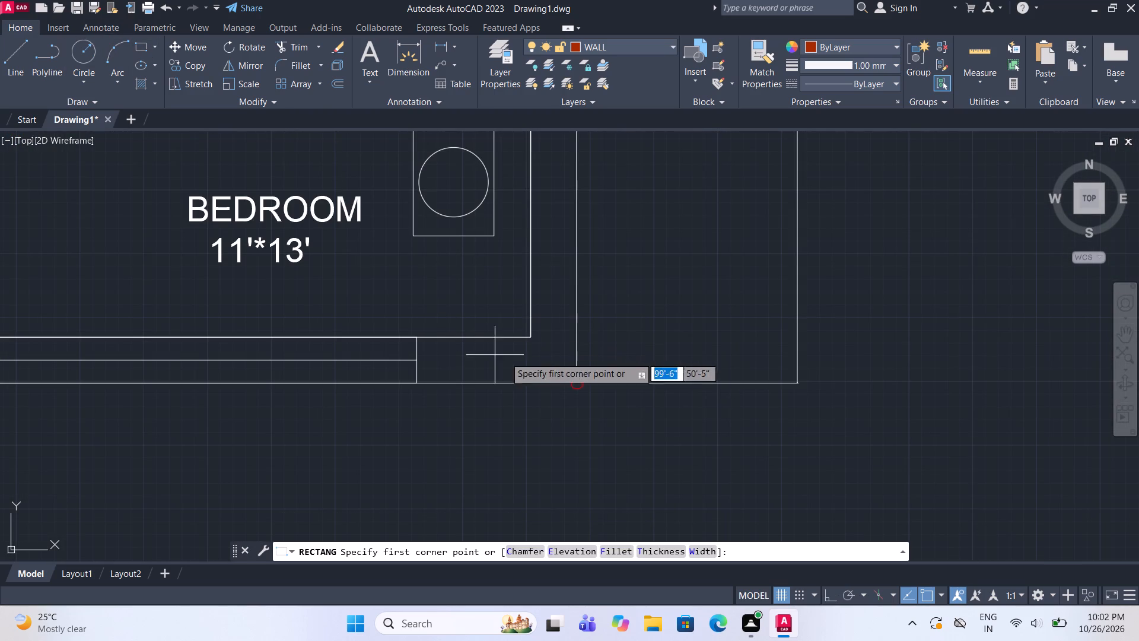
left_click(418, 338)
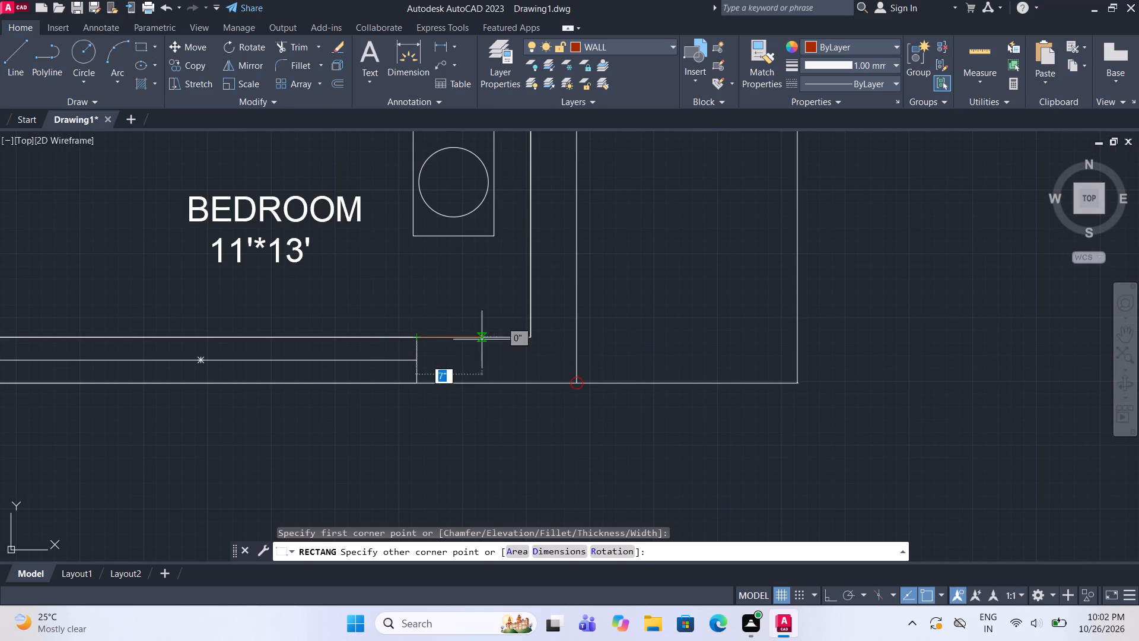
left_click(571, 381)
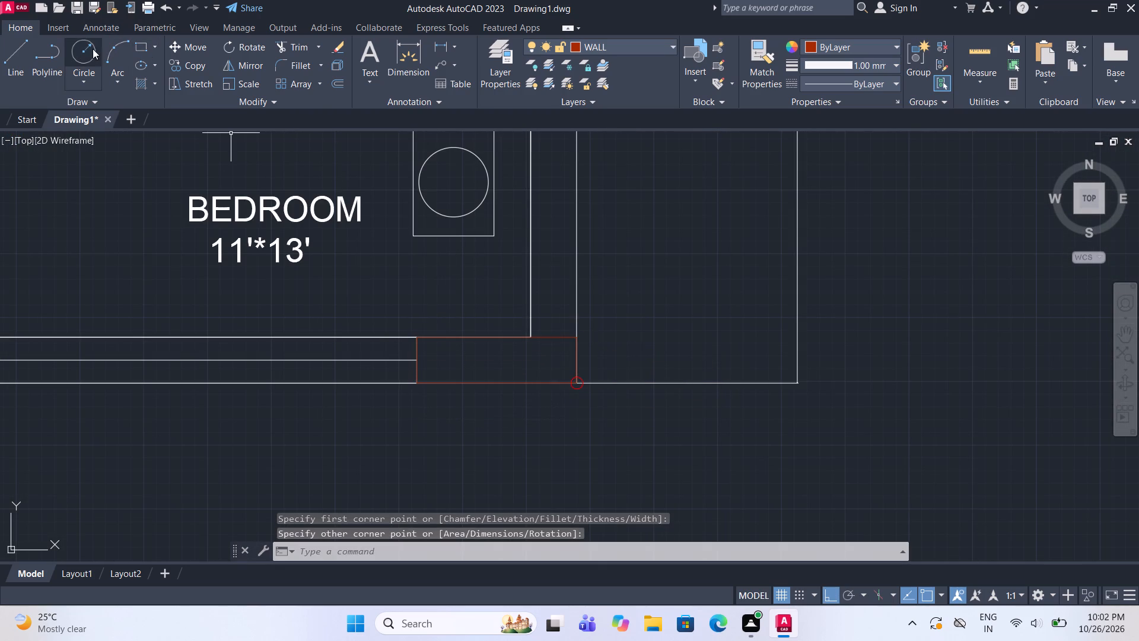
Draw a long rectangle over the first-floor outer side wall, from the 11'*13' bedroom's corner to the staircase's far inner corner.
left_click(133, 45)
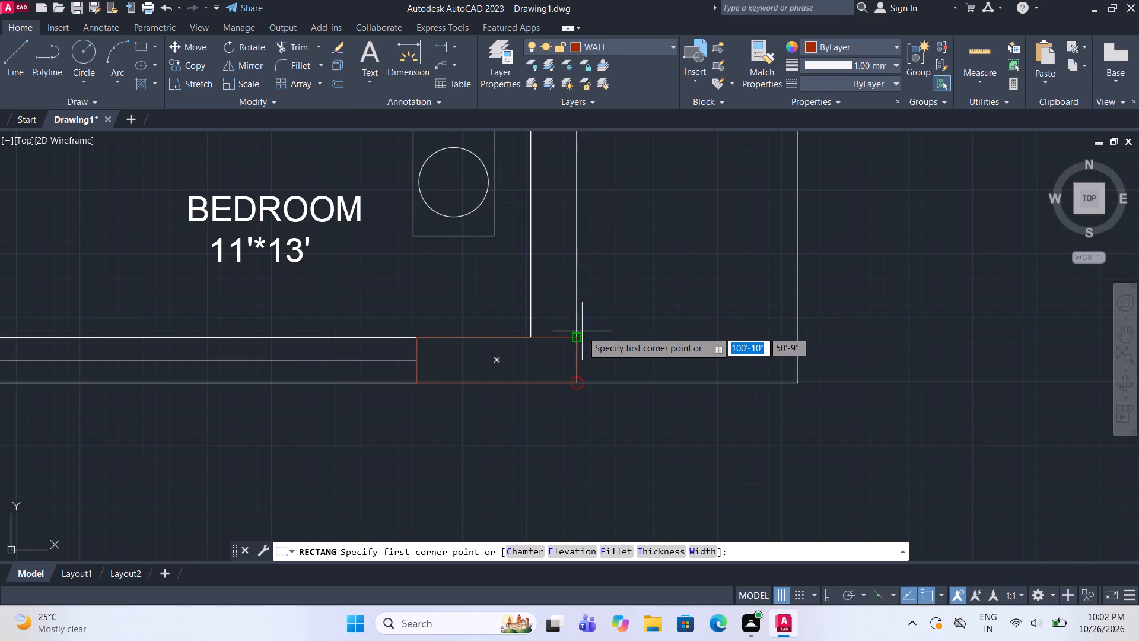
left_click(581, 333)
scroll(581, 333, "down", 3)
middle_click_drag(587, 252, 584, 362)
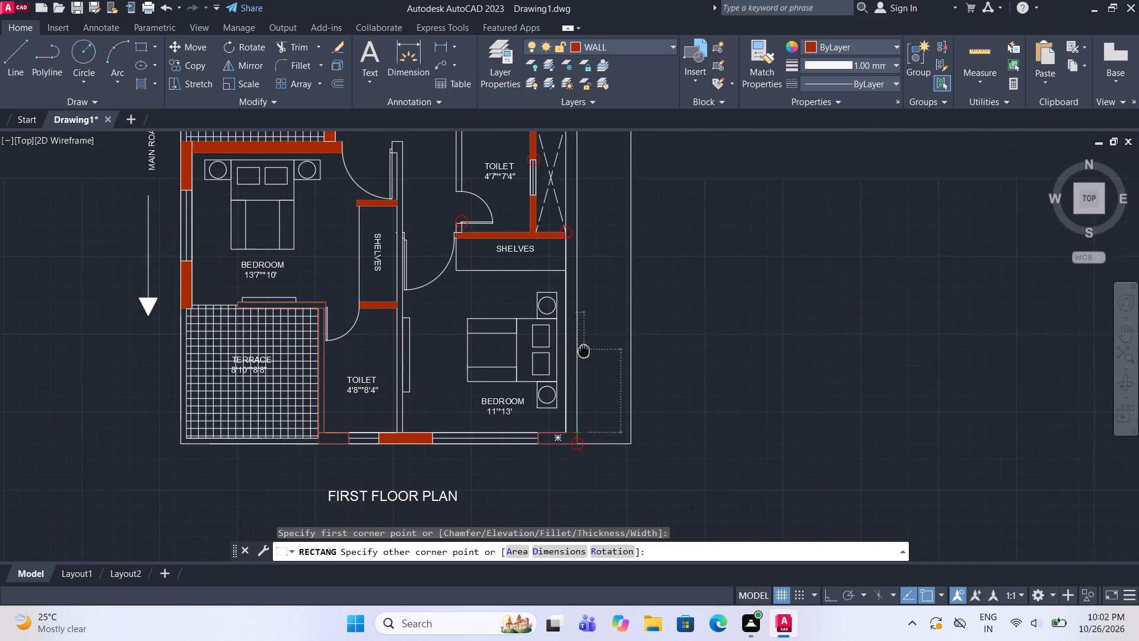
middle_click_drag(584, 362, 583, 379)
scroll(582, 386, "down", 2)
scroll(567, 142, "up", 4)
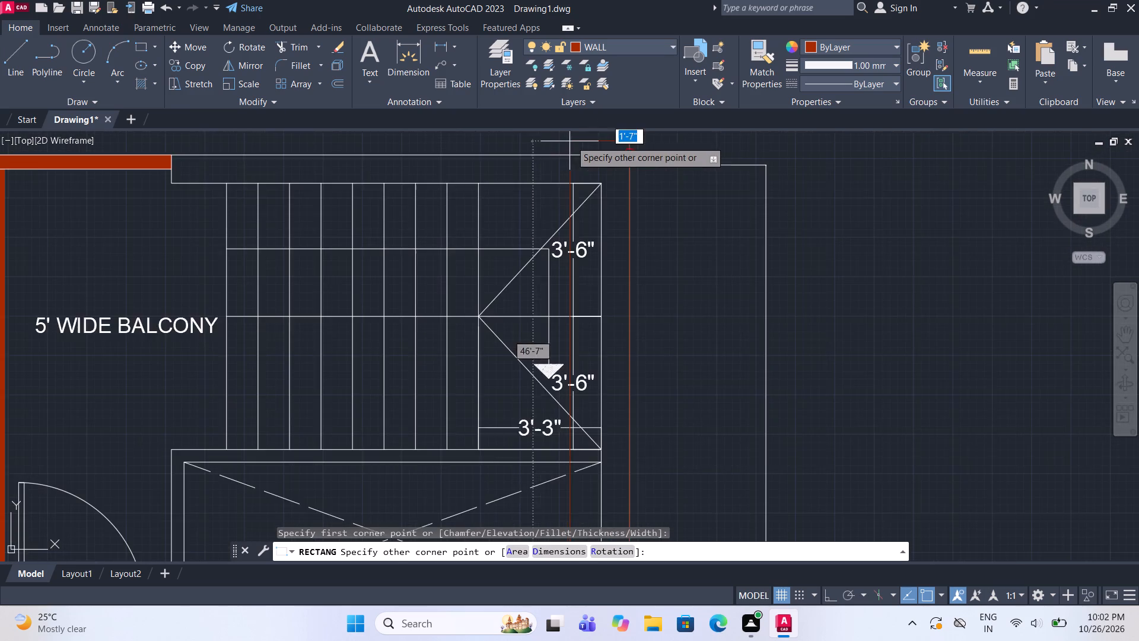
scroll(588, 148, "up", 2)
left_click(621, 233)
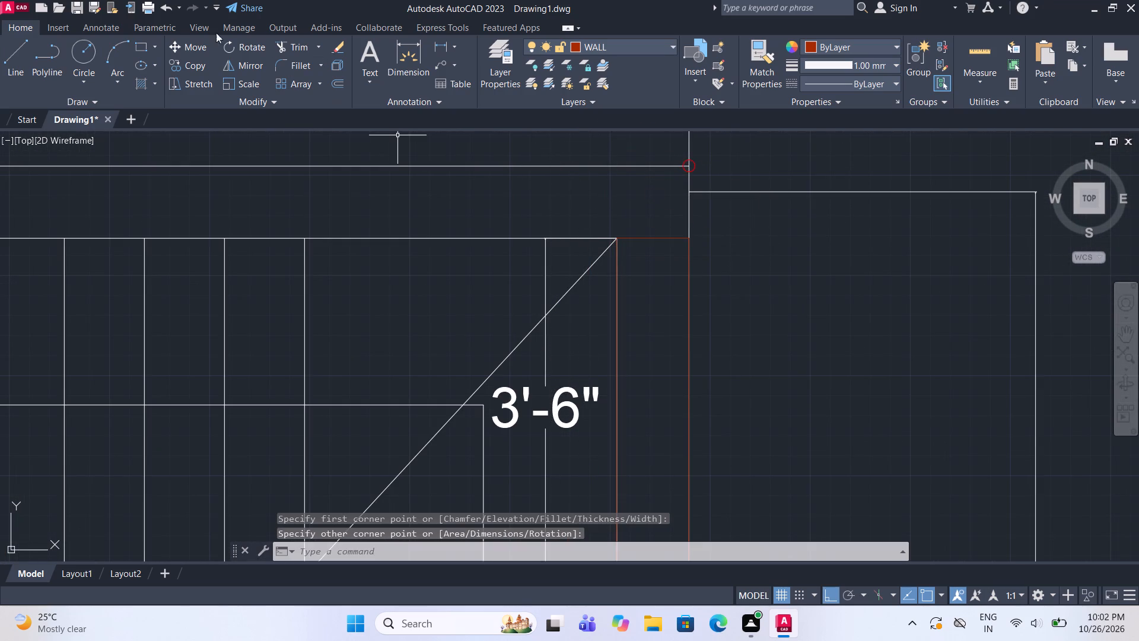
Draw a rectangle about 12'-2" long over the first-floor outer wall behind the staircase, from the building's corner to the hatched balcony wall.
left_click(147, 42)
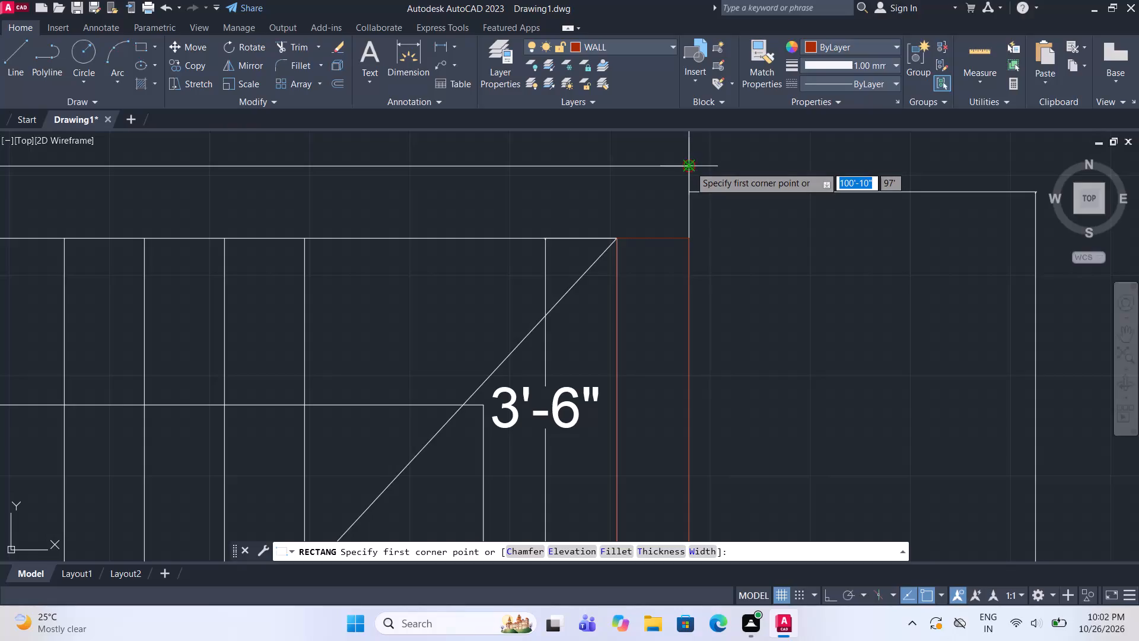
left_click(690, 166)
scroll(572, 171, "down", 3)
scroll(292, 177, "up", 2)
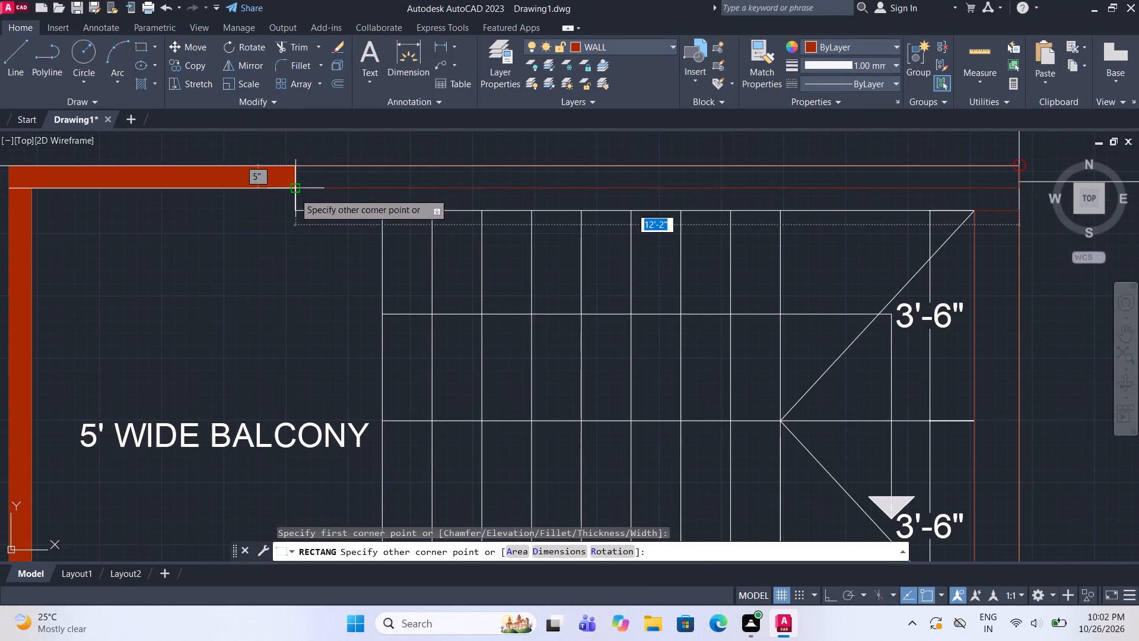
left_click(295, 206)
scroll(451, 205, "down", 2)
scroll(546, 332, "down", 1)
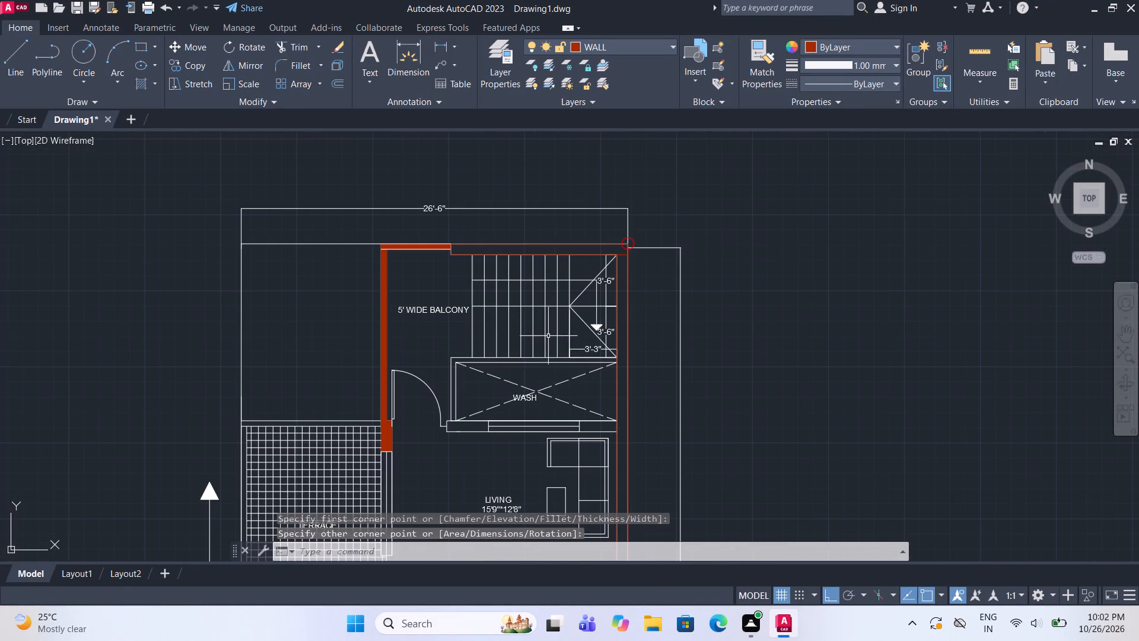
Draw a rectangle over the first-floor wall between the staircase and the wash area, from the outer side wall to the wash area's corner.
scroll(547, 371, "up", 2)
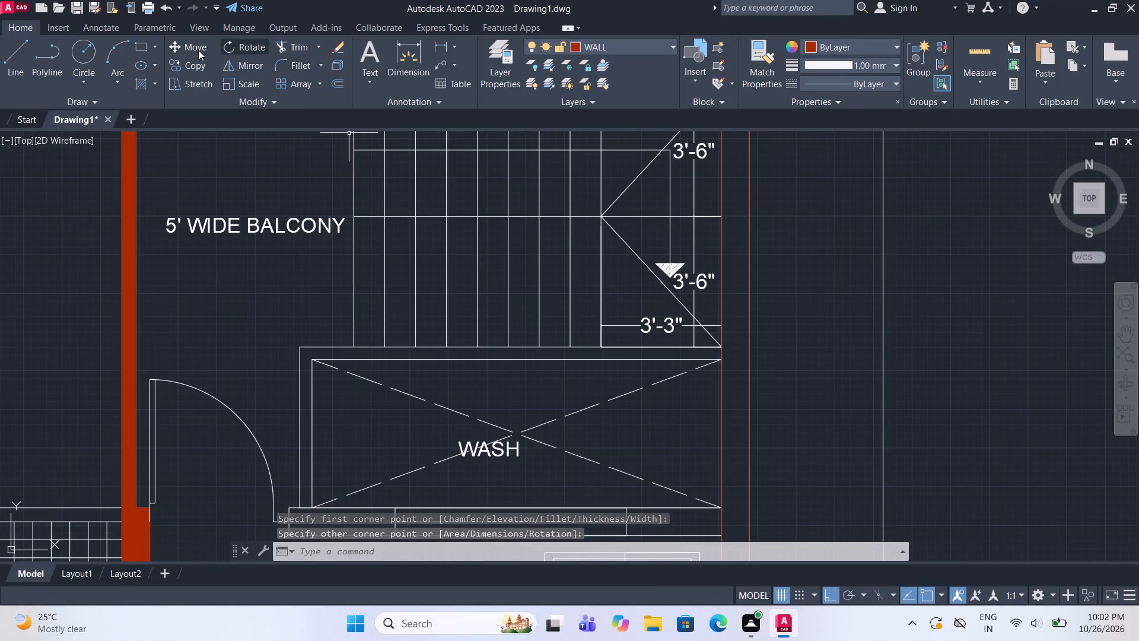
left_click(139, 48)
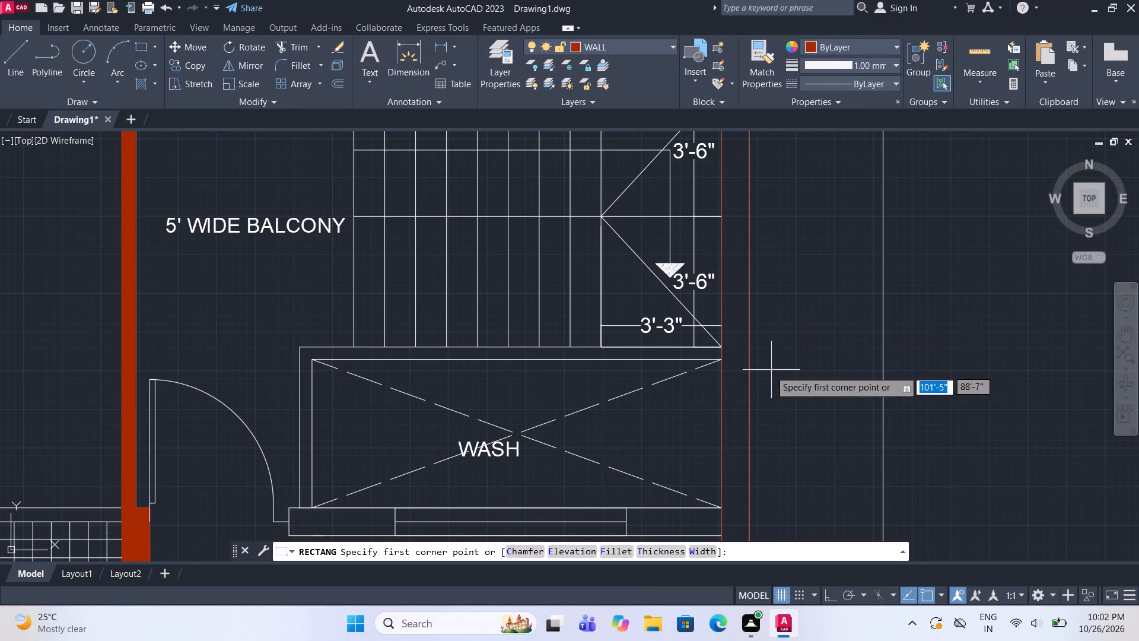
left_click(726, 361)
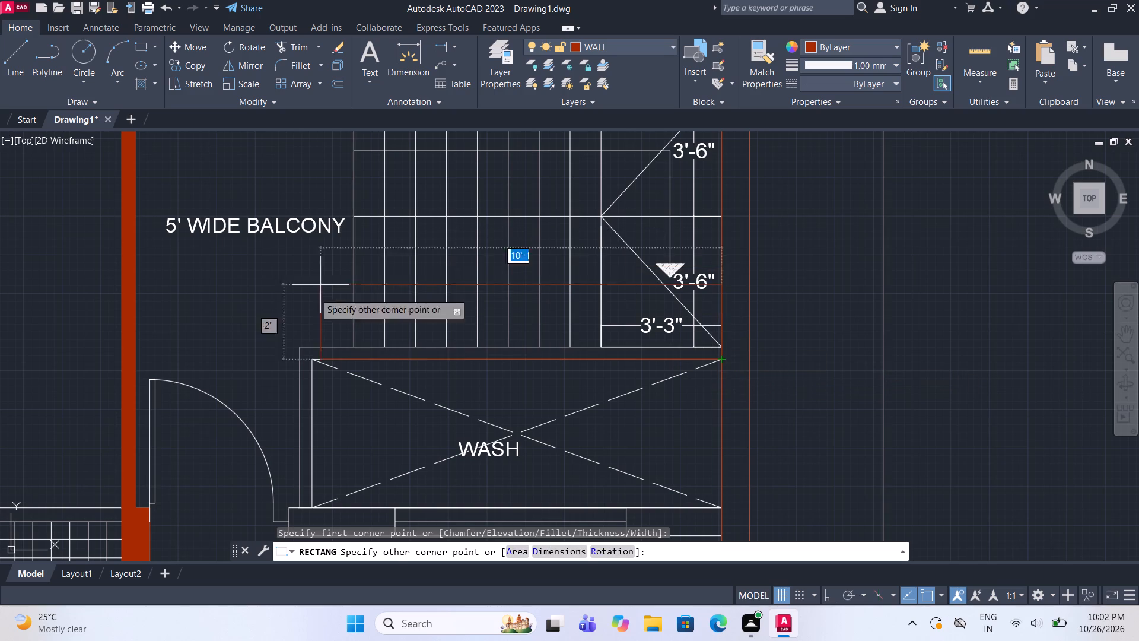
left_click(302, 351)
middle_click_drag(398, 428, 438, 370)
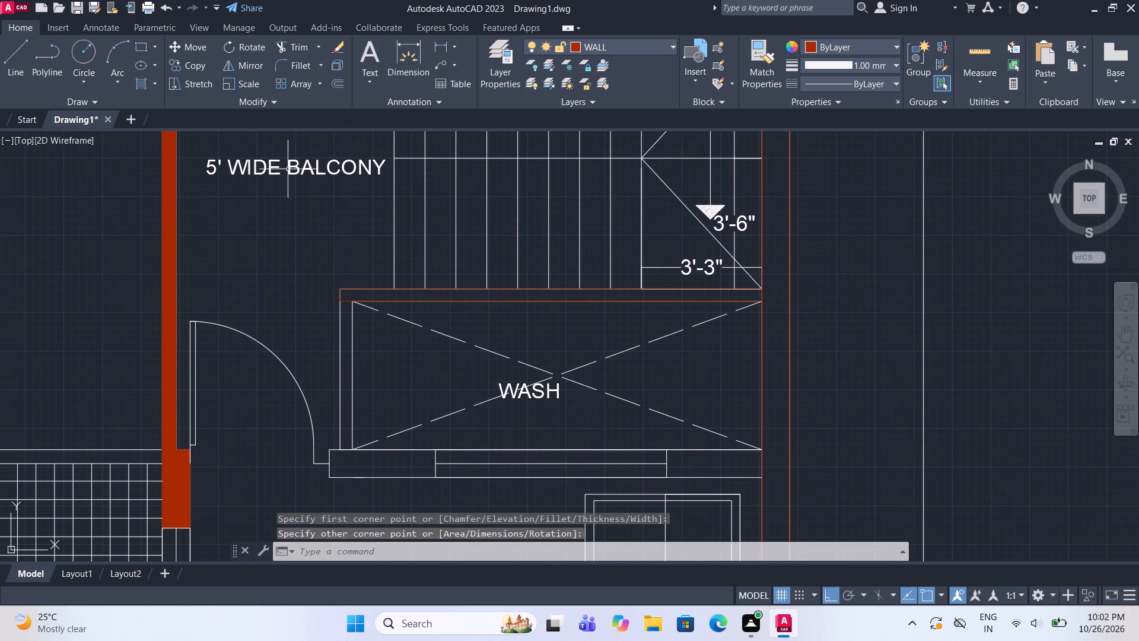
Draw a rectangle over the wash area's short side wall, from the staircase wall to the living-room wall.
left_click(145, 43)
scroll(360, 354, "up", 1)
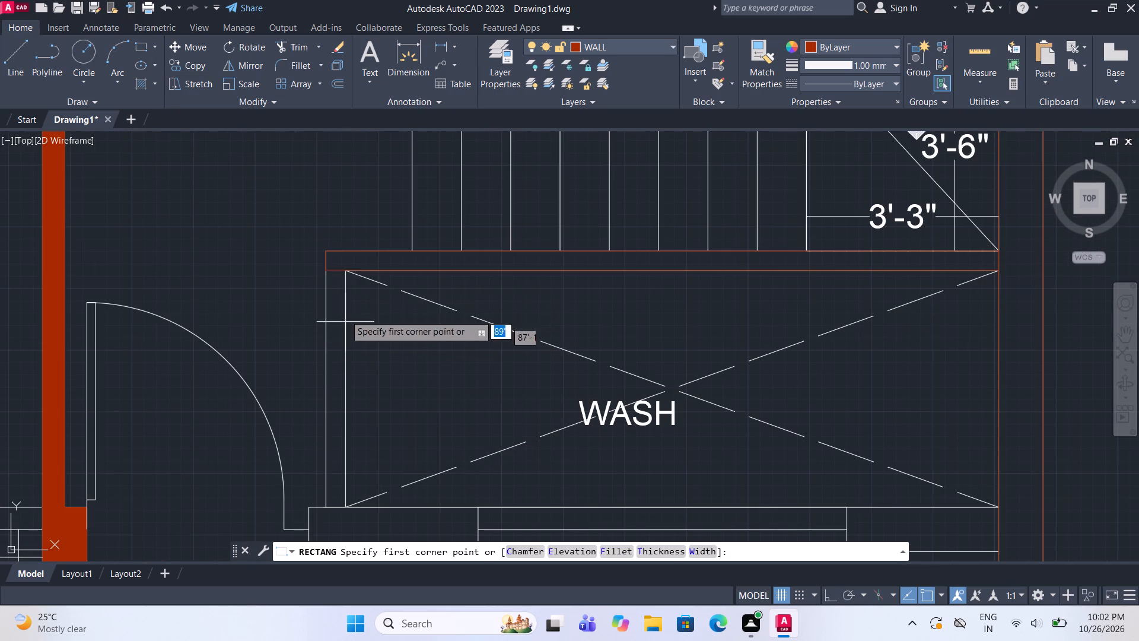
left_click(329, 270)
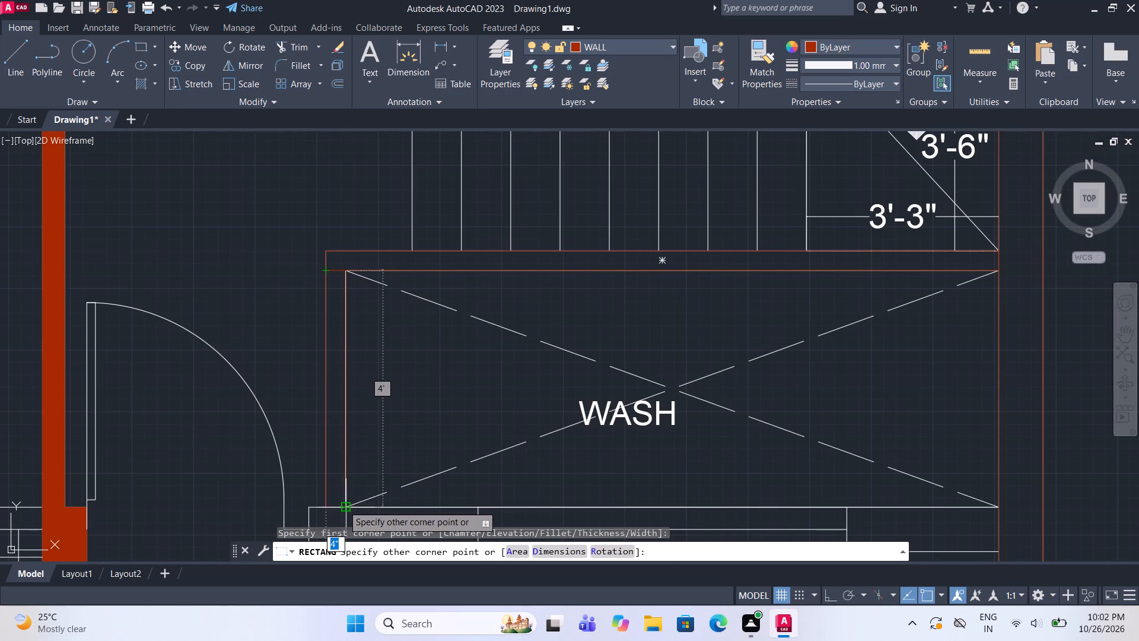
left_click(343, 505)
middle_click_drag(416, 481, 432, 420)
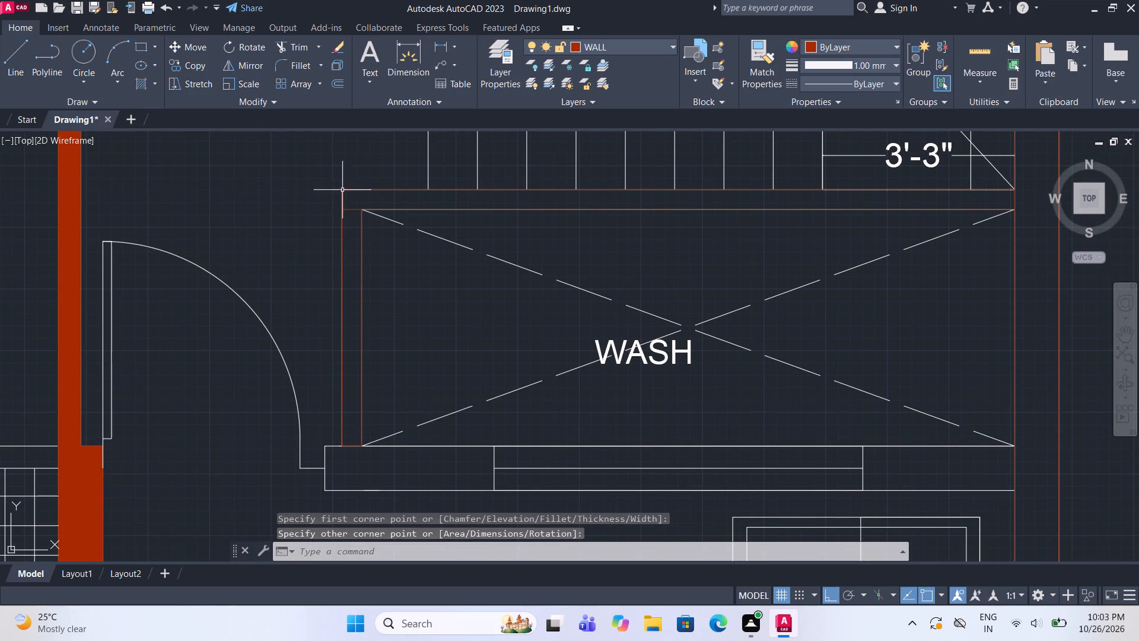
Draw rectangles over the 4'7"*7'4" toilet's two unhatched walls: the living-room side and the 5"-wide stretch down to the door.
scroll(371, 336, "down", 2)
middle_click_drag(496, 453, 530, 412)
scroll(533, 356, "down", 2)
middle_click_drag(524, 466, 533, 380)
scroll(537, 420, "up", 2)
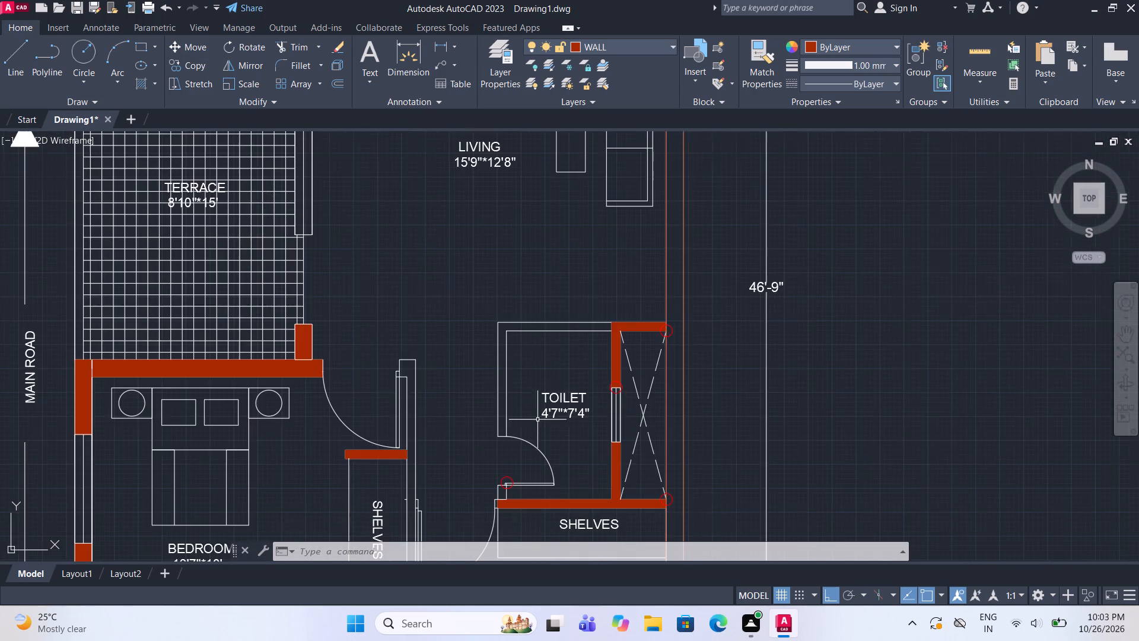
scroll(548, 350, "up", 1)
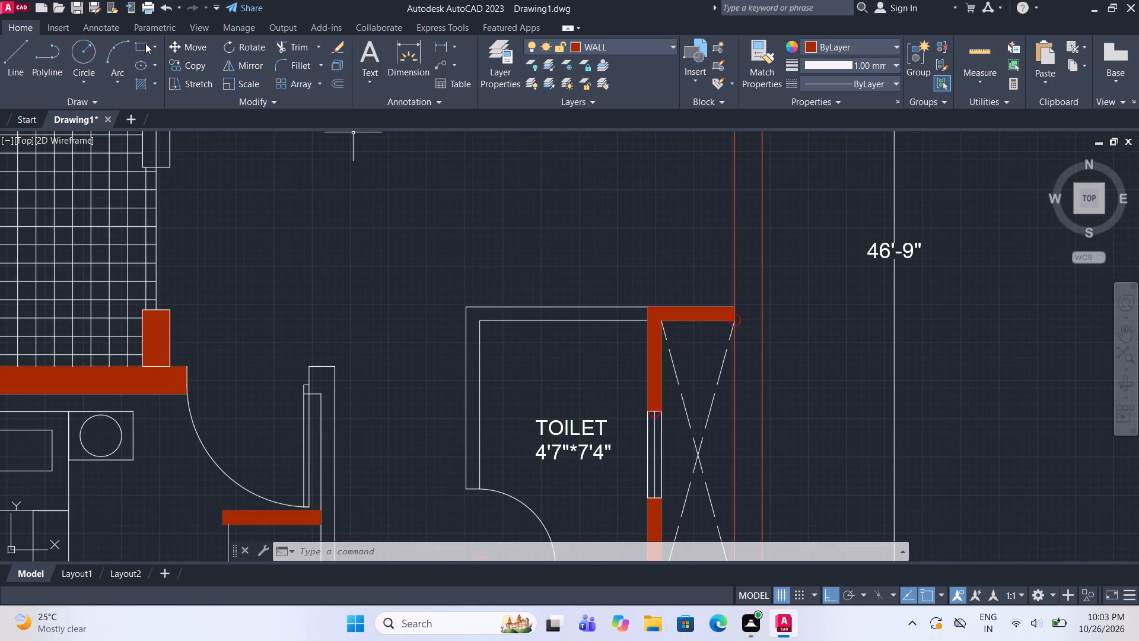
left_click(145, 43)
left_click(648, 320)
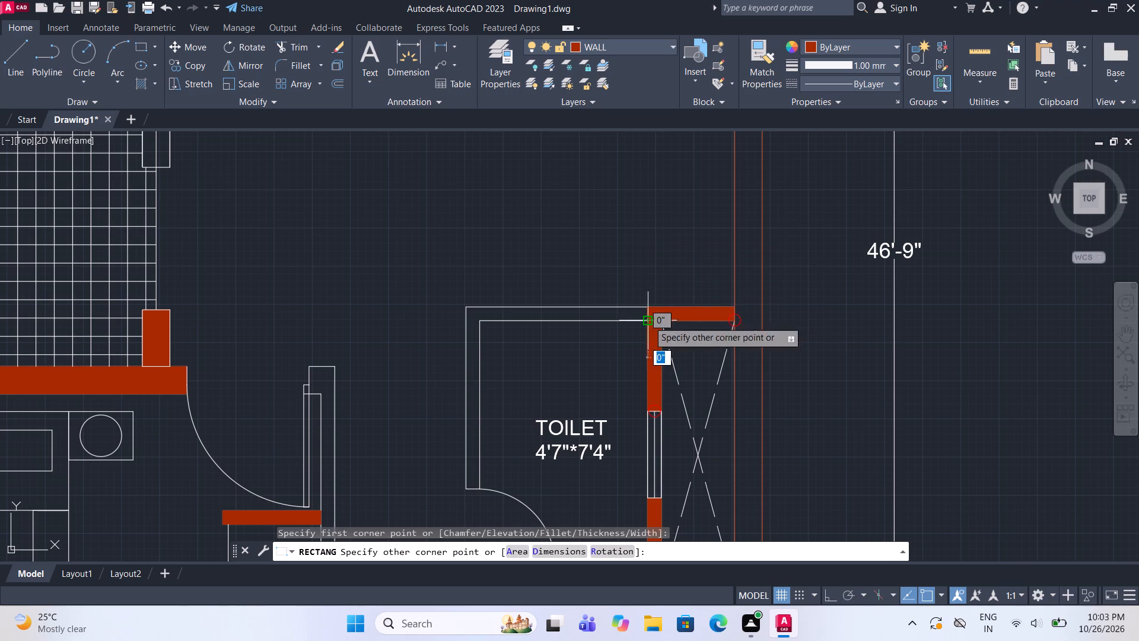
left_click(467, 307)
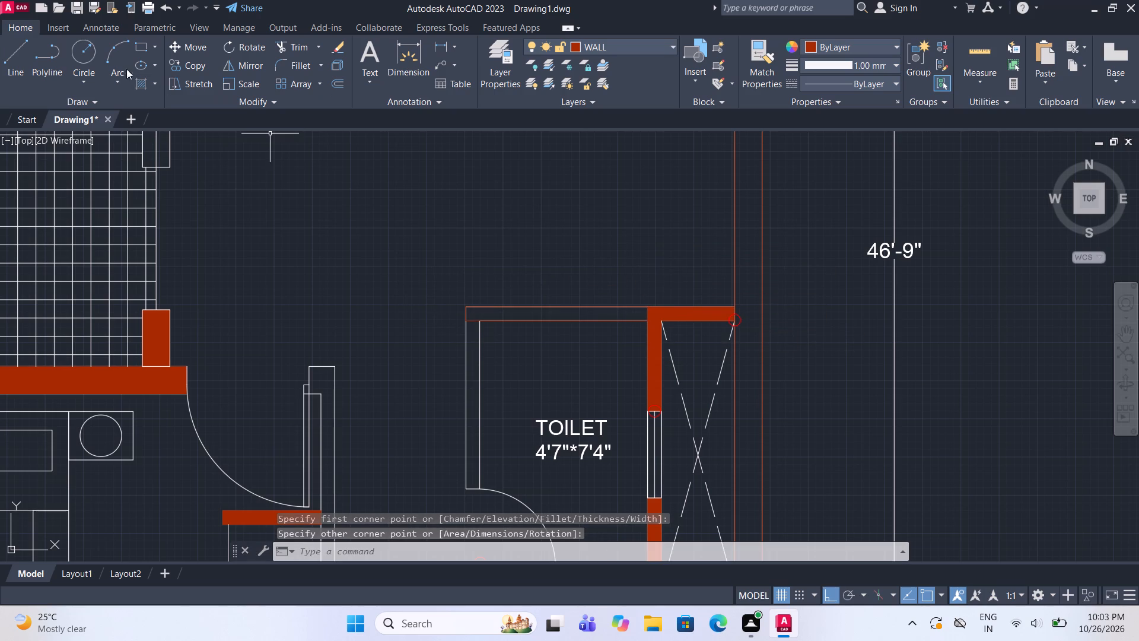
left_click(135, 47)
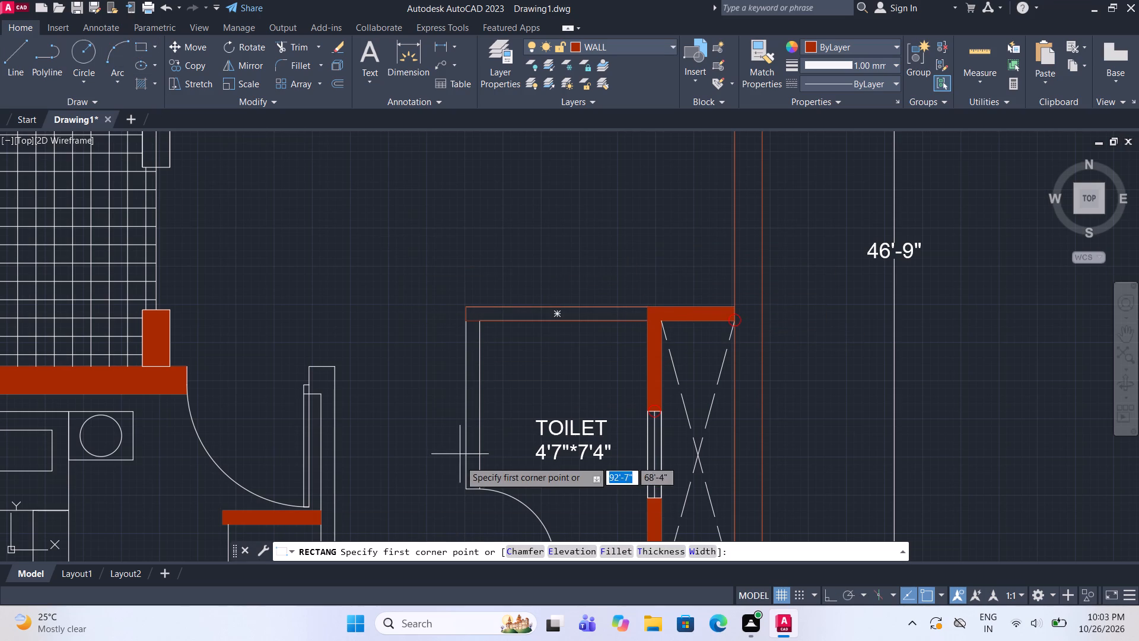
left_click(463, 488)
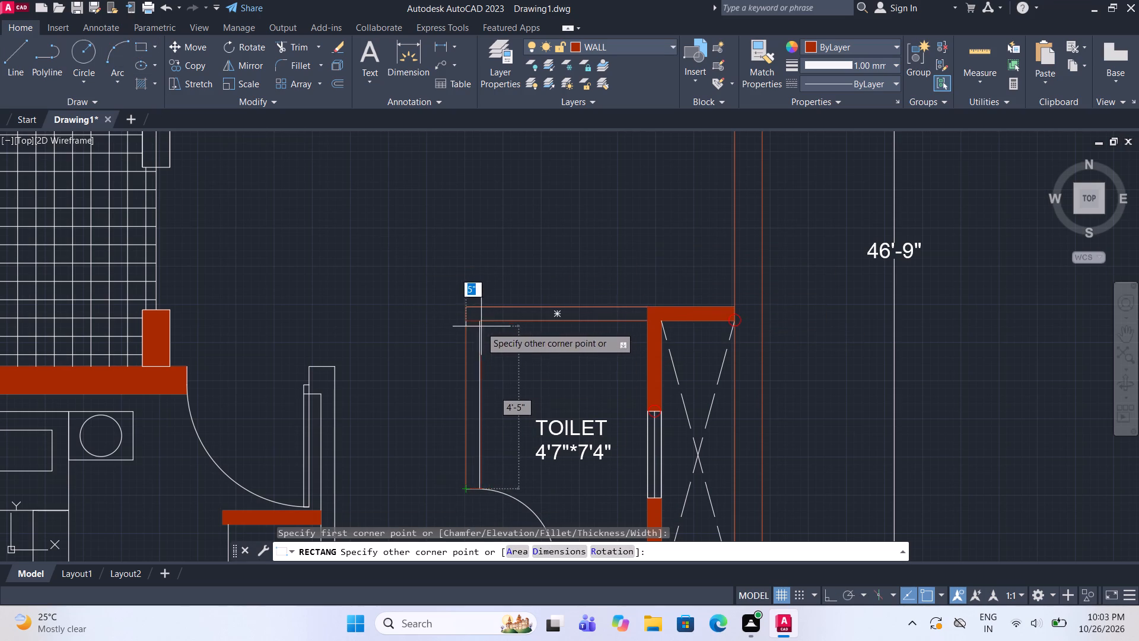
left_click(480, 326)
Draw a rectangle over the wide wall end beside the first-floor 13'7"*10' bedroom's door.
left_click(138, 48)
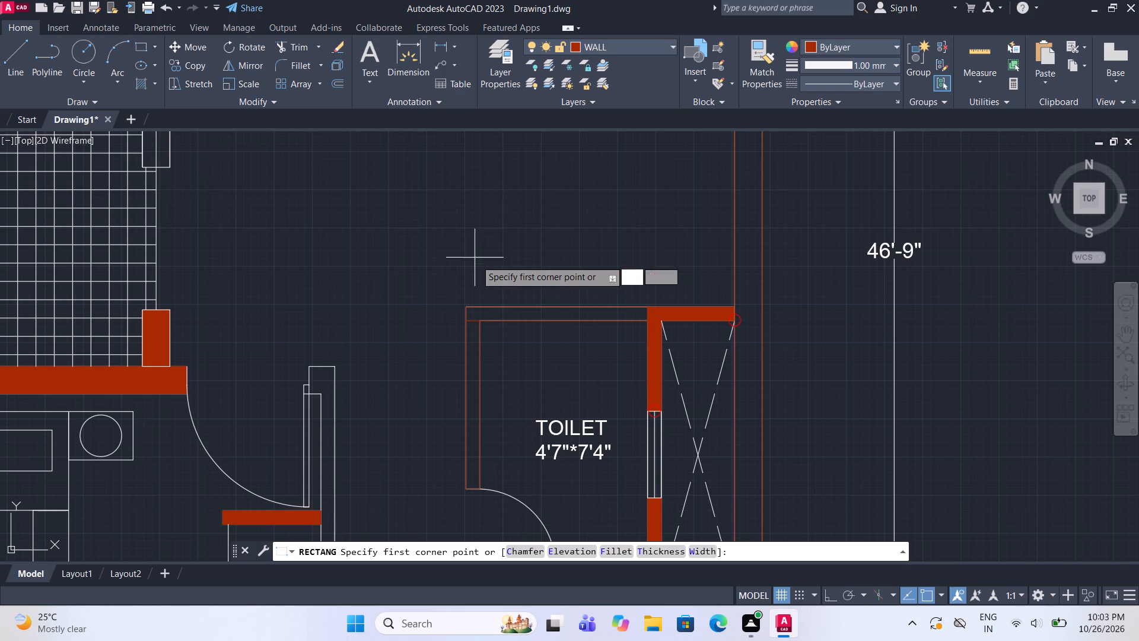
scroll(481, 270, "down", 2)
scroll(436, 309, "up", 2)
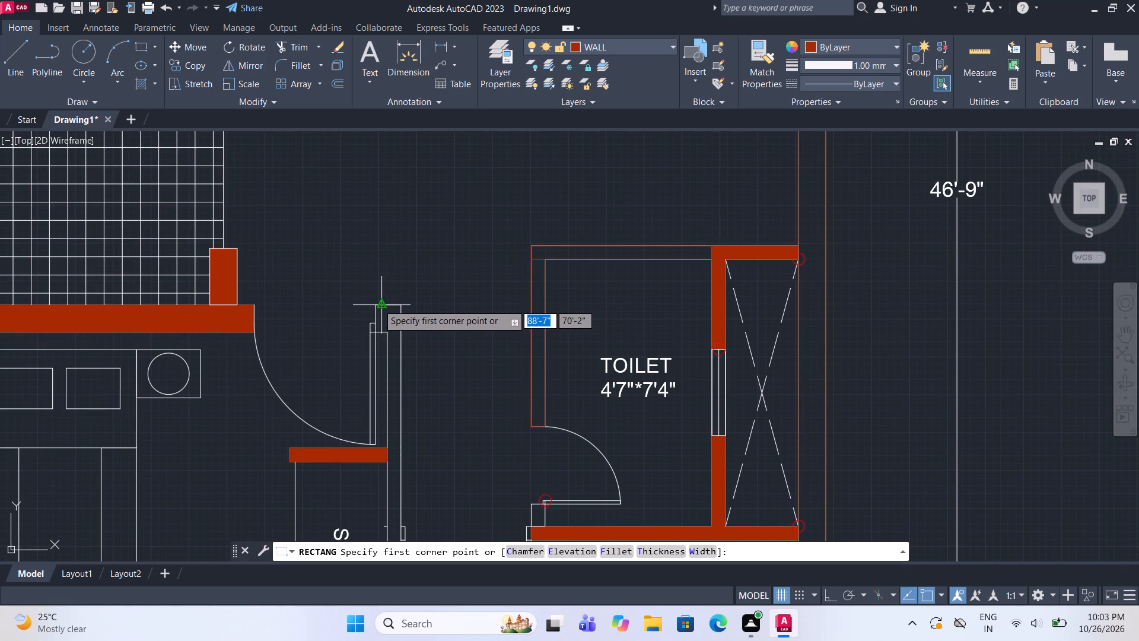
scroll(377, 304, "up", 3)
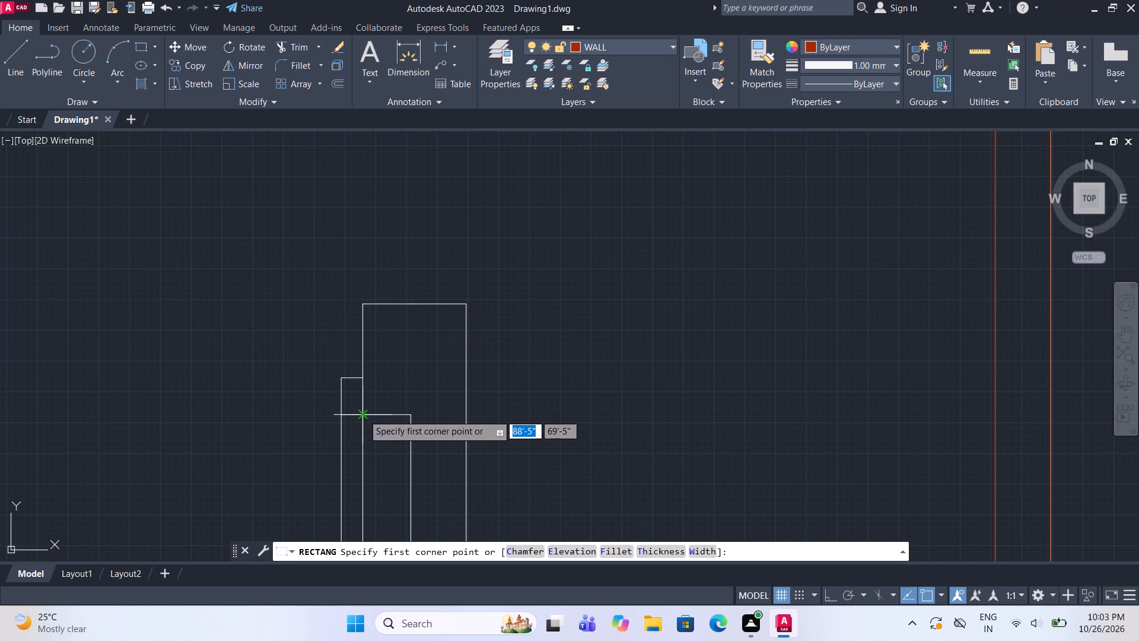
left_click(363, 414)
left_click(469, 304)
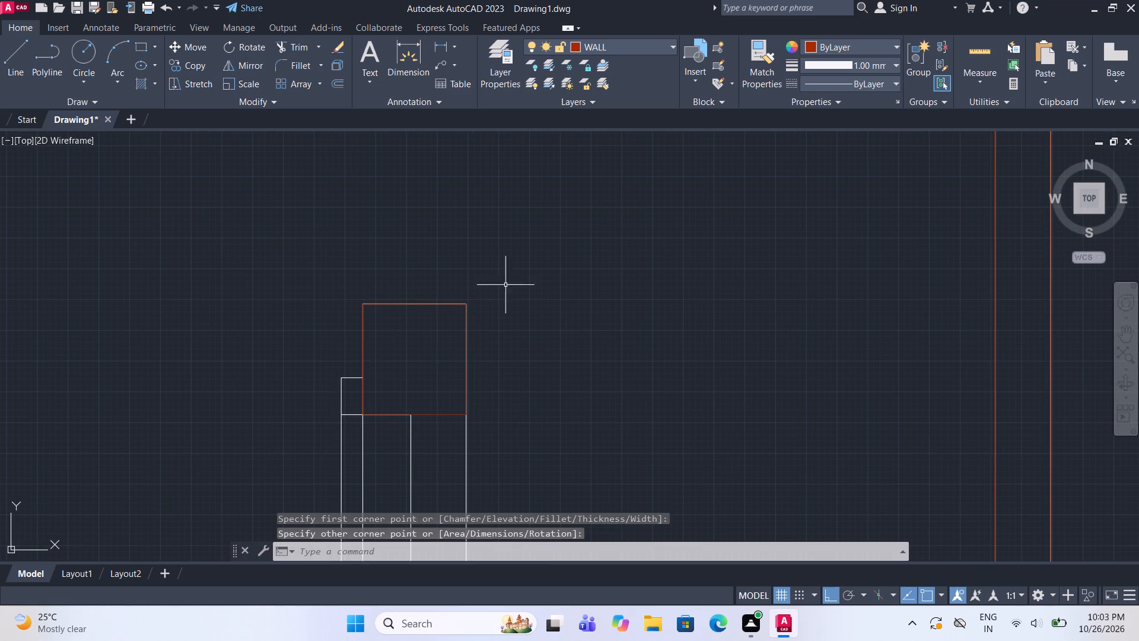
Draw a rectangle about 18'-7" long over the wall from that wall end to the outer wall, between the 4'8"*8'4" toilet and 11'*13' bedroom.
left_click(141, 43)
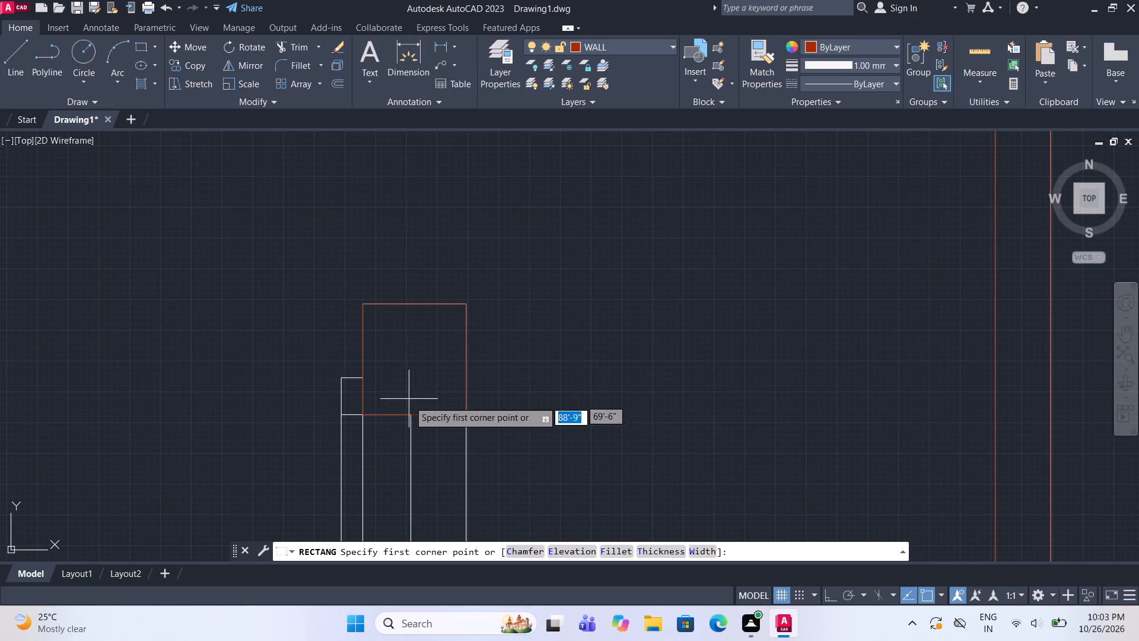
left_click(406, 416)
scroll(449, 354, "down", 5)
middle_click_drag(446, 440, 457, 370)
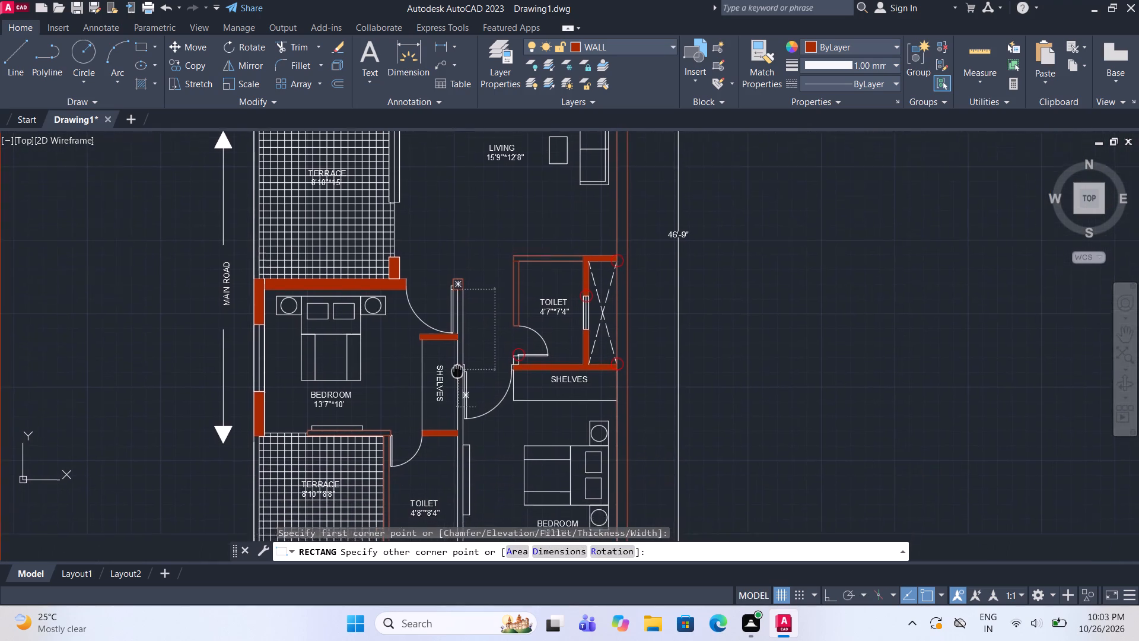
middle_click_drag(457, 370, 466, 279)
scroll(463, 473, "up", 2)
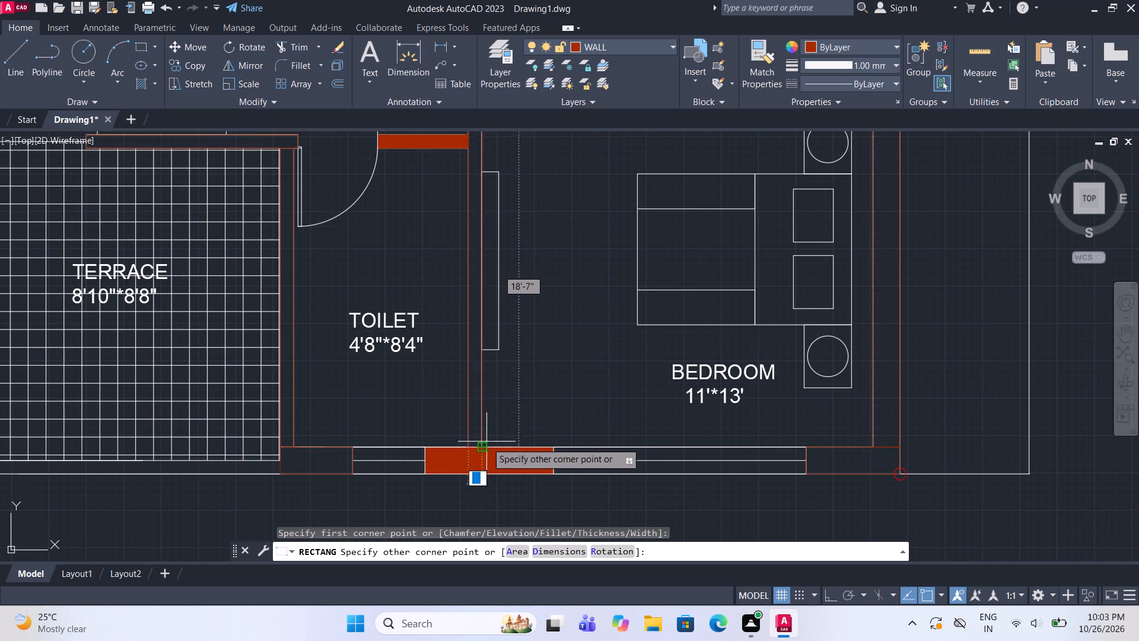
left_click(483, 443)
Draw a 2'-10" by 9" and a 2'-7" by 9" rectangle over the wall pieces on either side of the window between wash and living.
scroll(511, 459, "down", 2)
middle_click_drag(507, 356, 495, 356)
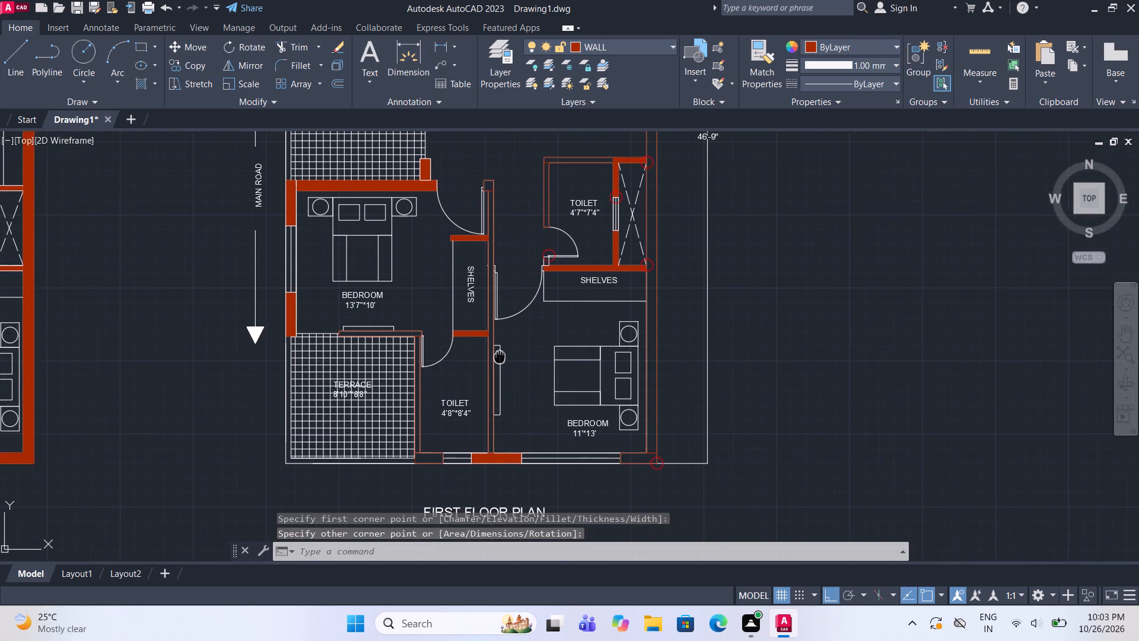
middle_click_drag(495, 356, 454, 431)
middle_click_drag(479, 325, 492, 501)
middle_click_drag(499, 311, 499, 430)
scroll(508, 345, "up", 2)
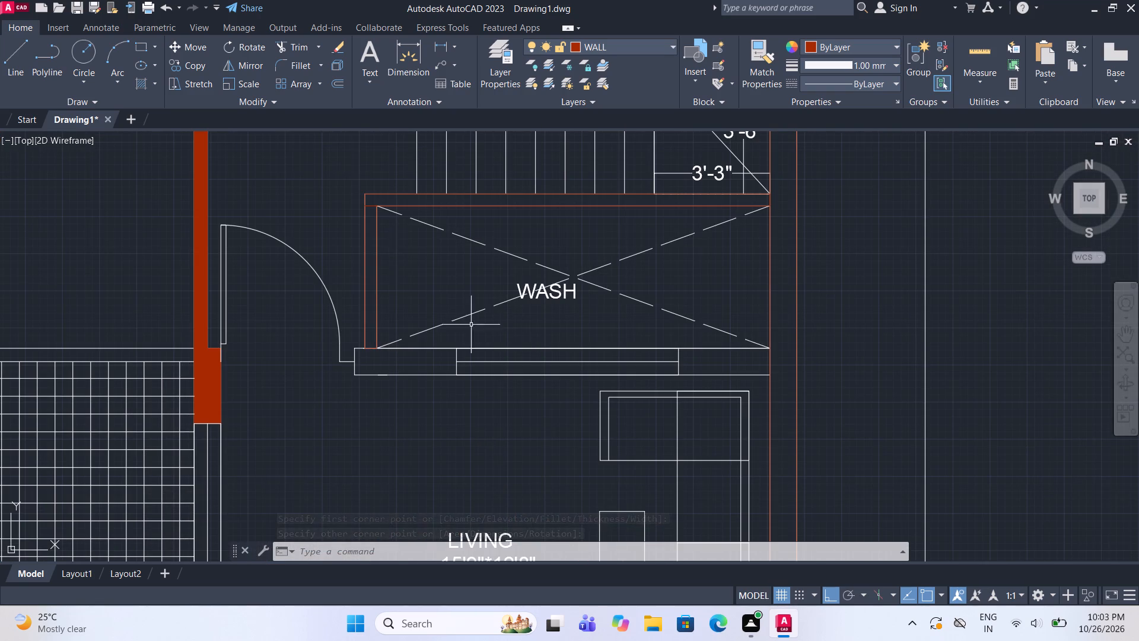
left_click(145, 44)
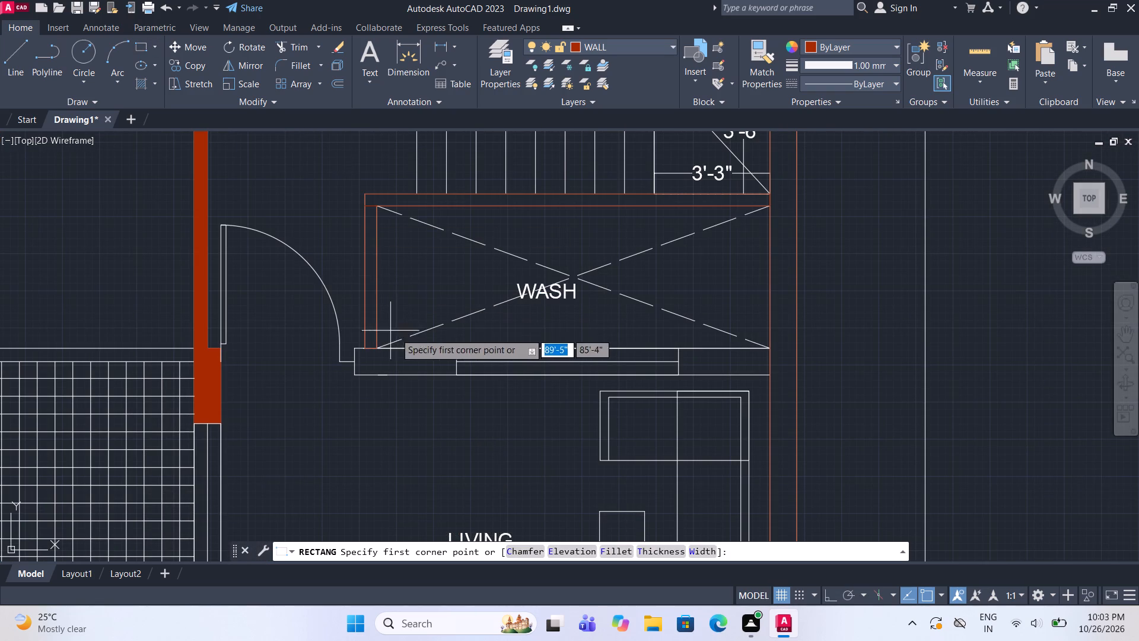
left_click(458, 350)
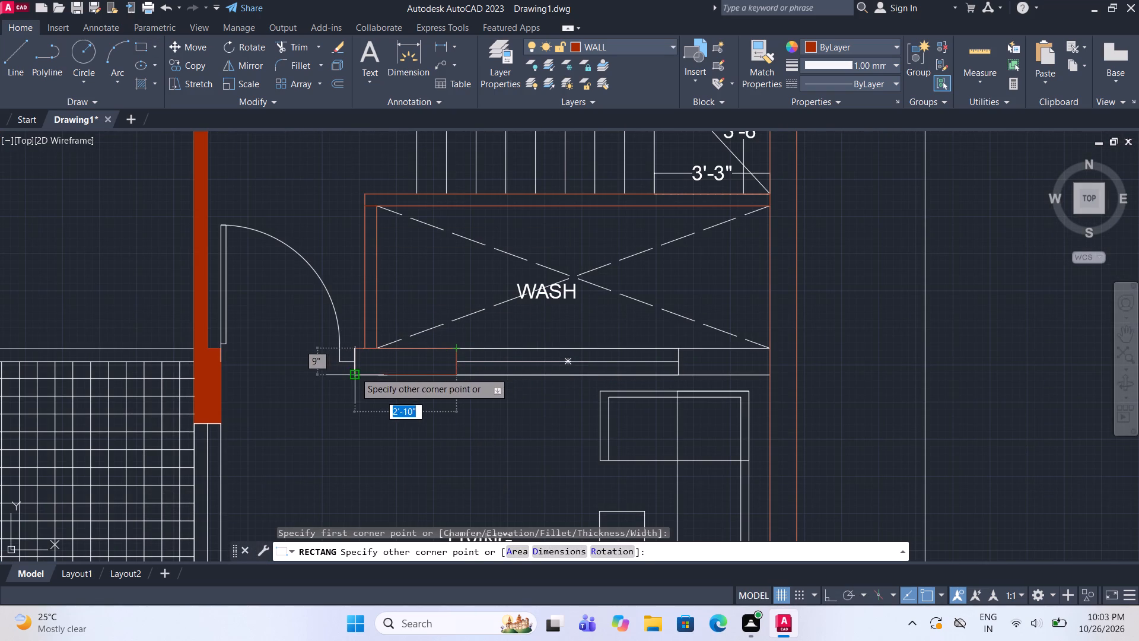
left_click(355, 372)
left_click(142, 40)
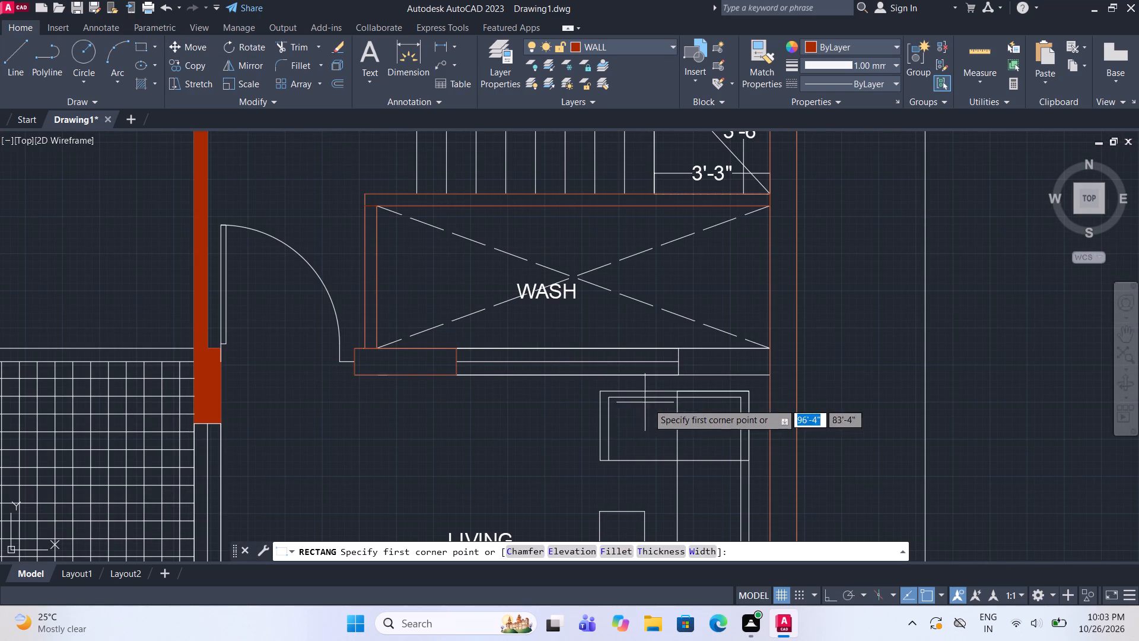
left_click(677, 376)
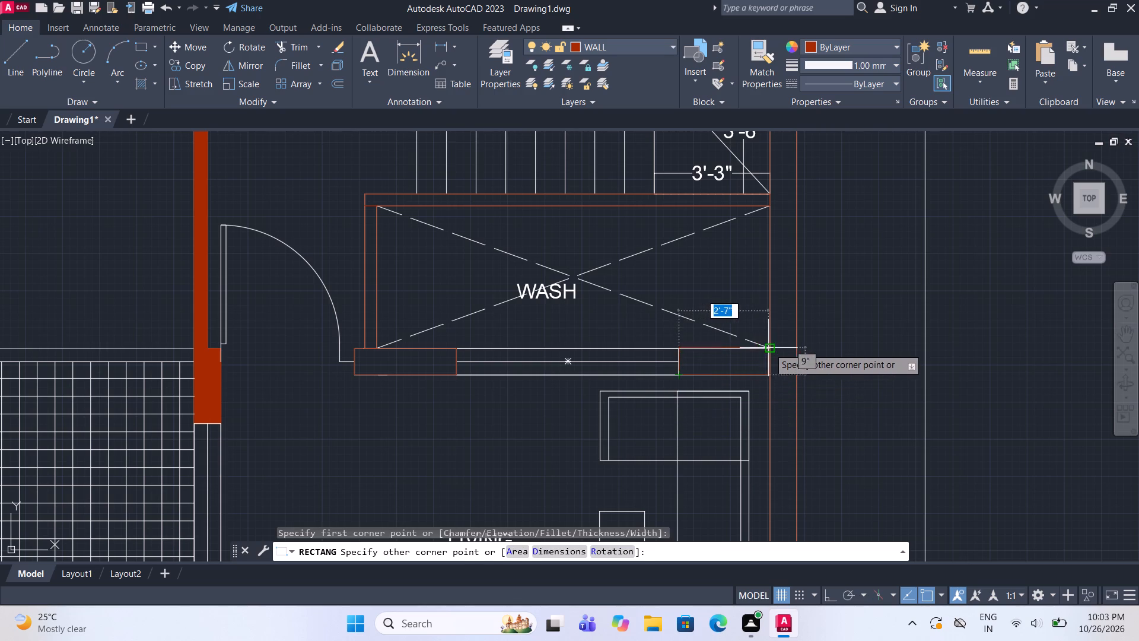
left_click(769, 348)
Fill the first-floor wash area's staircase-side wall, short side wall and both wall pieces beside its window with solid hatch.
key("h")
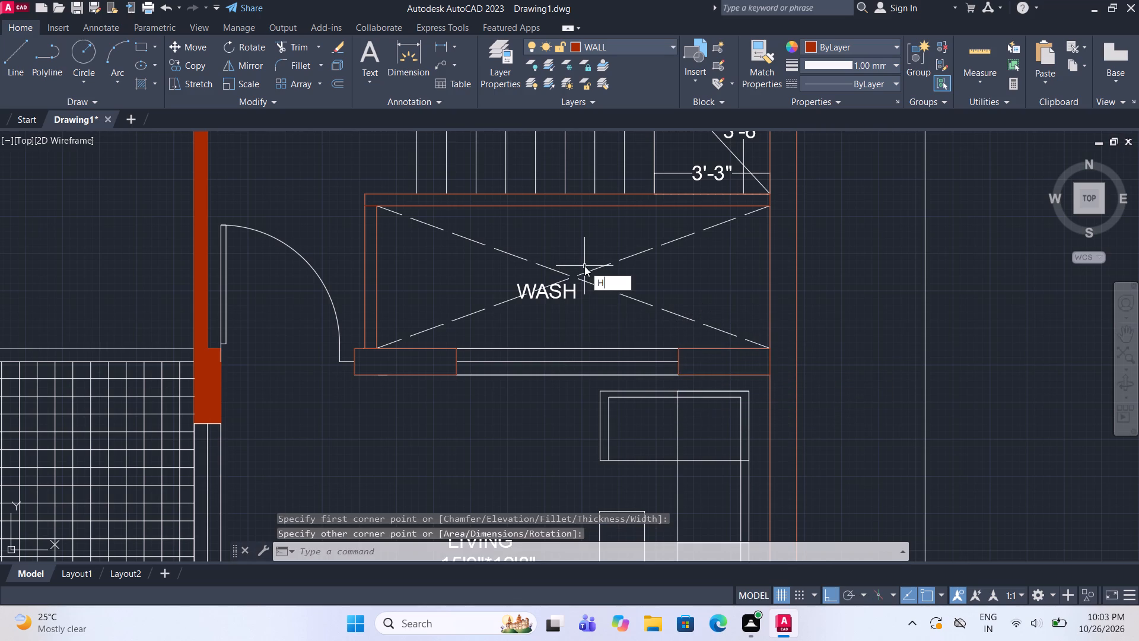
key("Return")
left_click(524, 198)
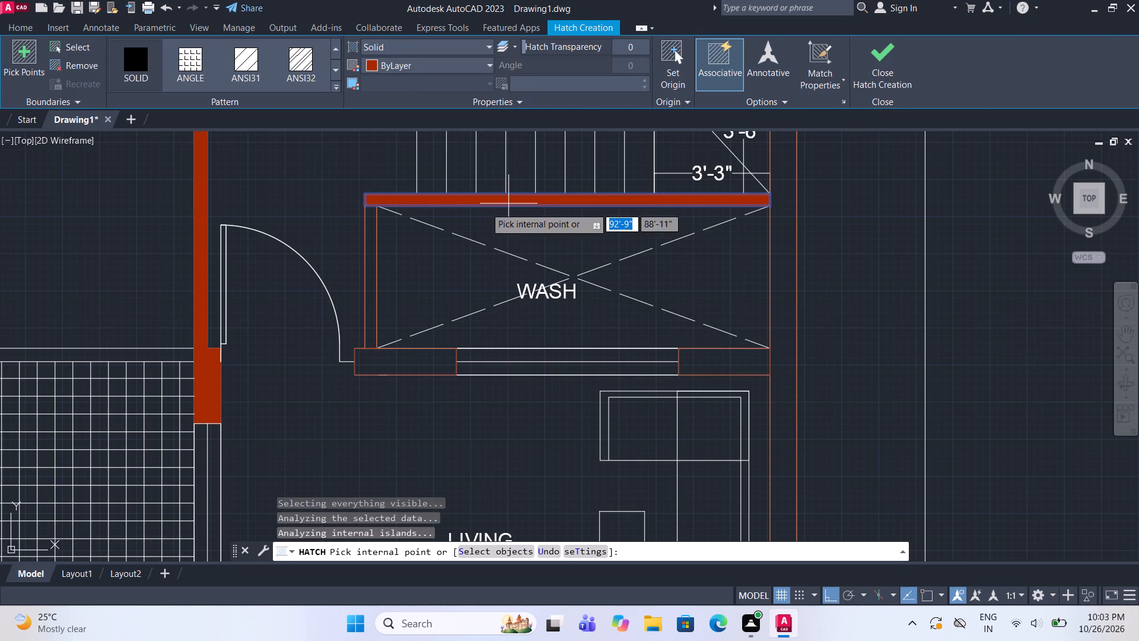
left_click(373, 257)
left_click(408, 358)
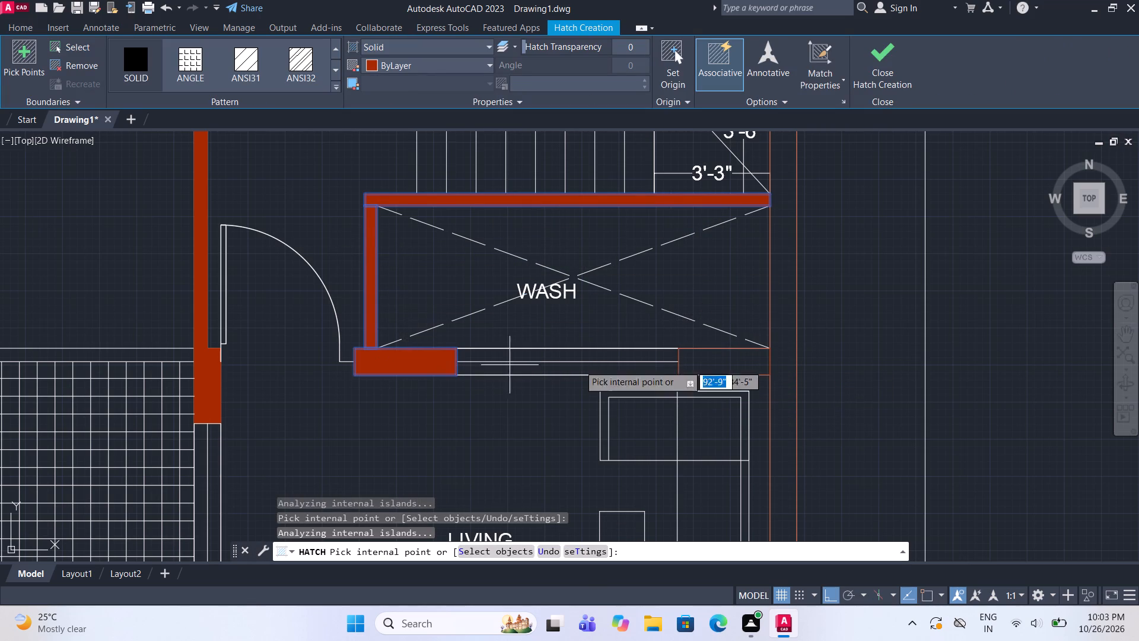
left_click(704, 363)
Fill the first floor's long outer wall beside the living room and the thick outer wall above the staircase with solid hatch.
left_click(786, 378)
scroll(684, 406, "down", 3)
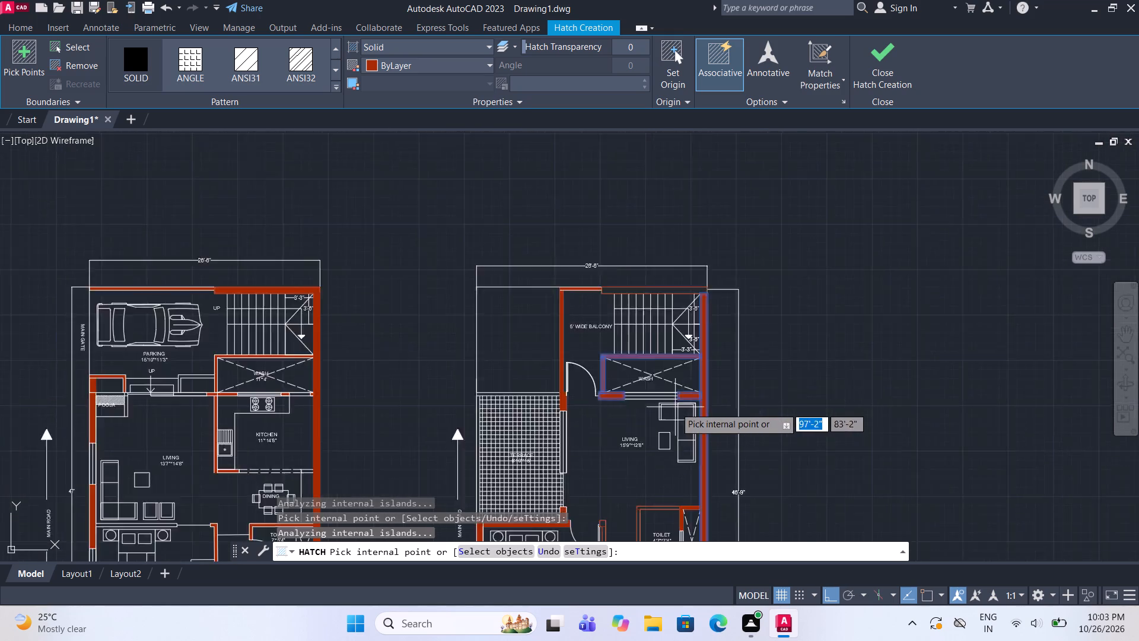
scroll(672, 404, "down", 1)
scroll(671, 315, "up", 4)
left_click(644, 426)
Fill the 4'7"*7'4" toilet's two living-side walls, plus the wall end and long wall beside the 13'7"*10' bedroom's door, with solid hatch.
scroll(603, 349, "down", 2)
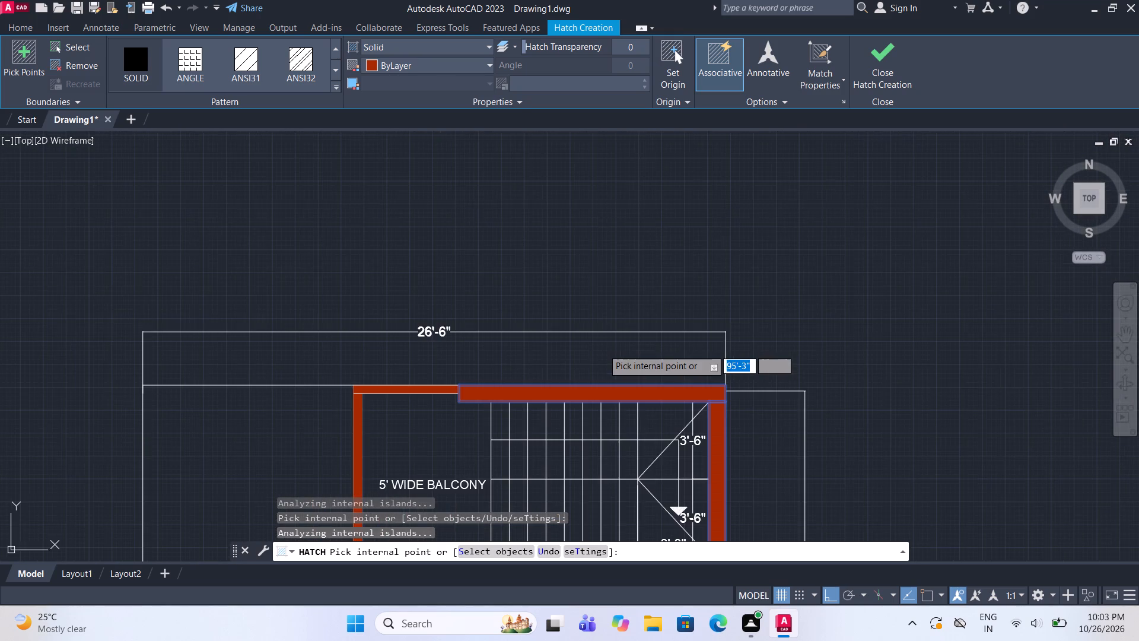
scroll(602, 352, "down", 2)
scroll(622, 417, "up", 3)
middle_click_drag(622, 417, 629, 304)
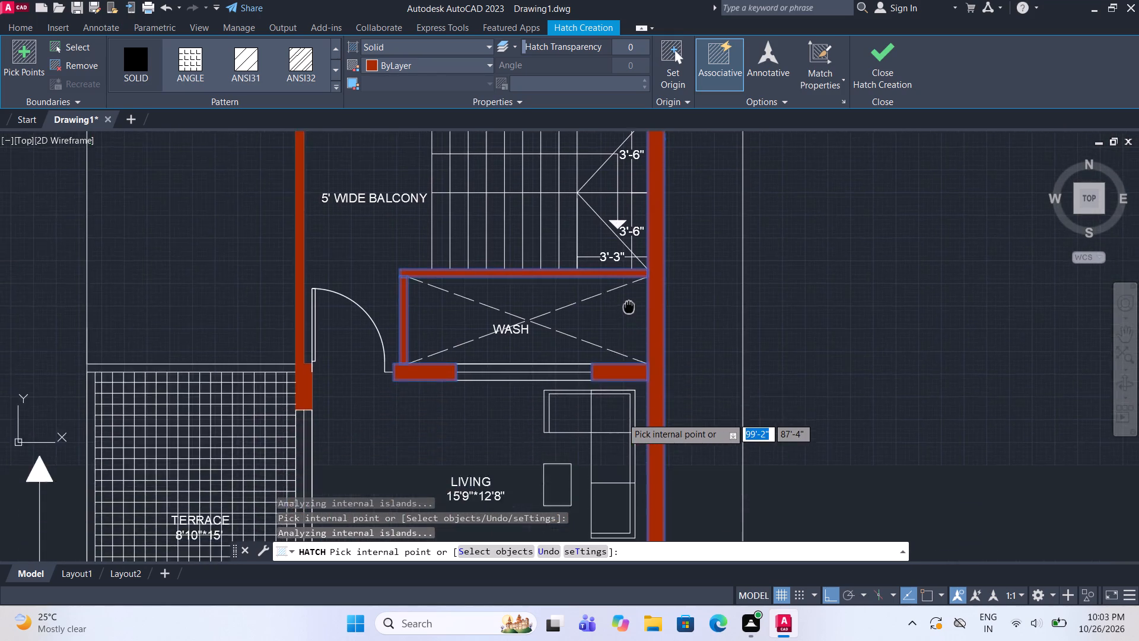
scroll(629, 300, "down", 2)
scroll(629, 420, "up", 1)
middle_click_drag(629, 420, 640, 336)
scroll(561, 428, "up", 2)
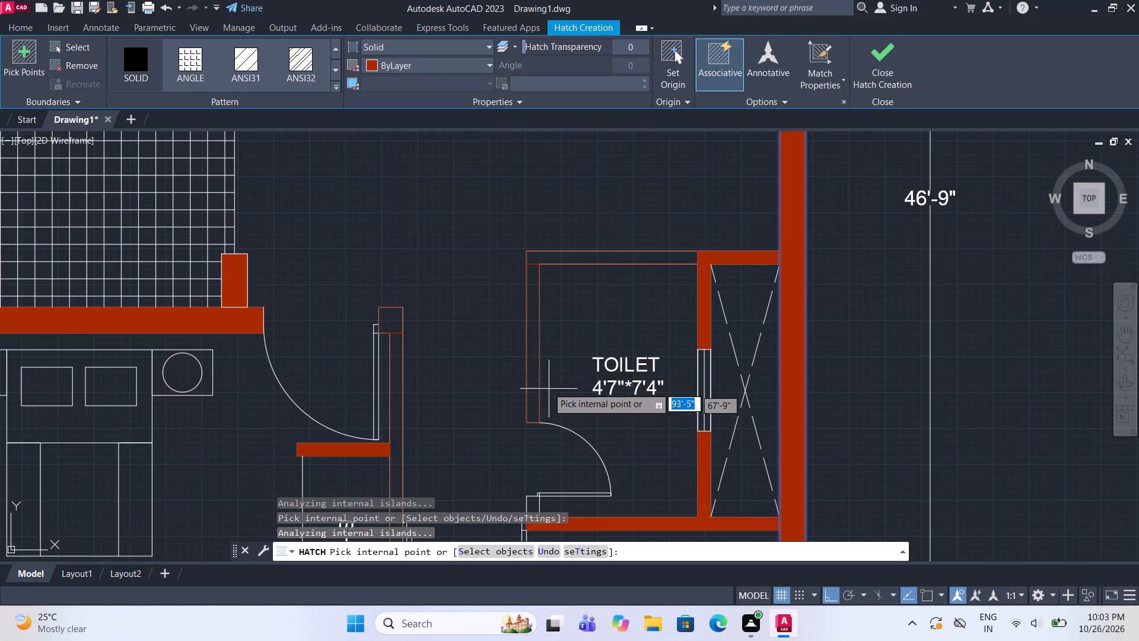
left_click(532, 356)
left_click(581, 259)
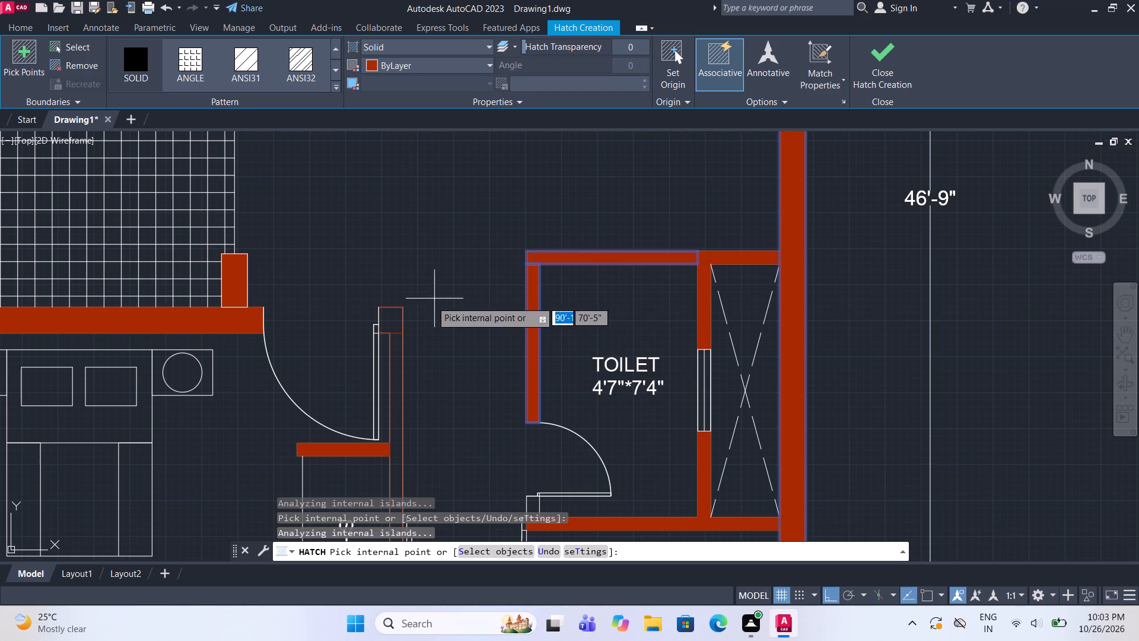
left_click(396, 320)
left_click(399, 366)
Fill the two walls bordering the 8'10"*8'8" terrace, the 4'8"*8'4" toilet's window-side wall piece and the 11'*13' bedroom's outer corner piece with solid hatch.
scroll(502, 249, "down", 3)
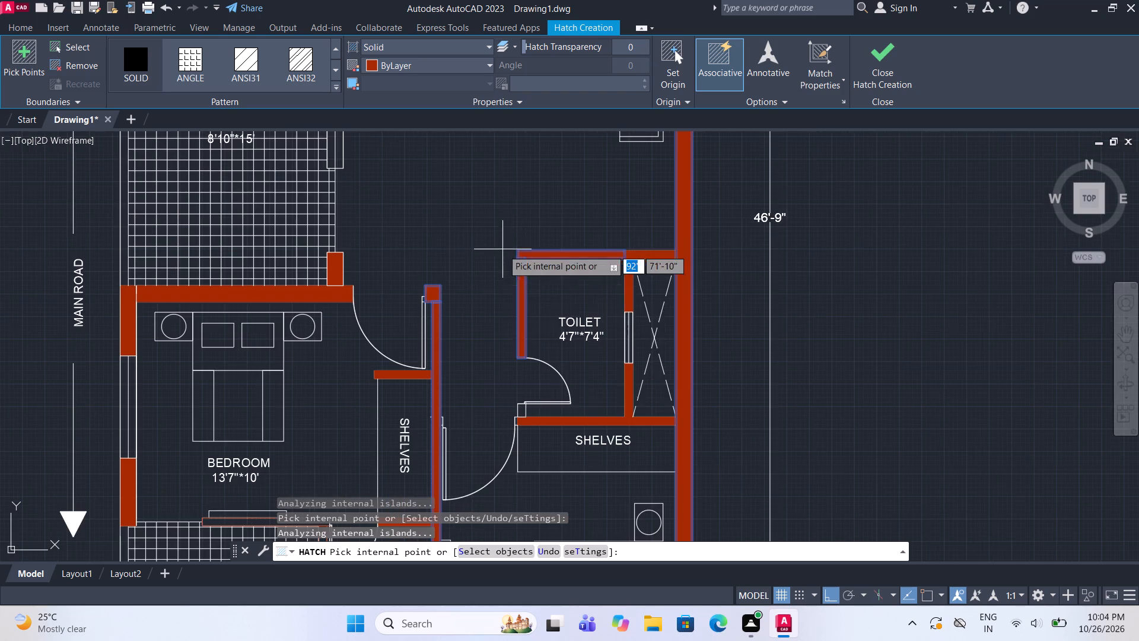
middle_click_drag(532, 375, 548, 226)
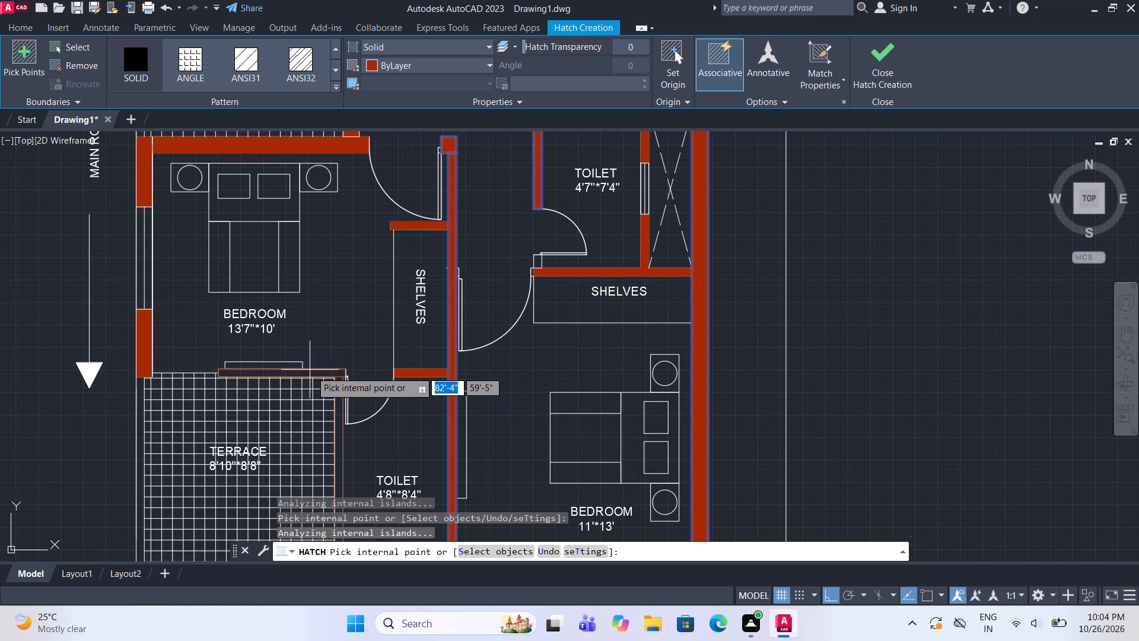
left_click(311, 373)
scroll(345, 417, "up", 1)
left_click(332, 398)
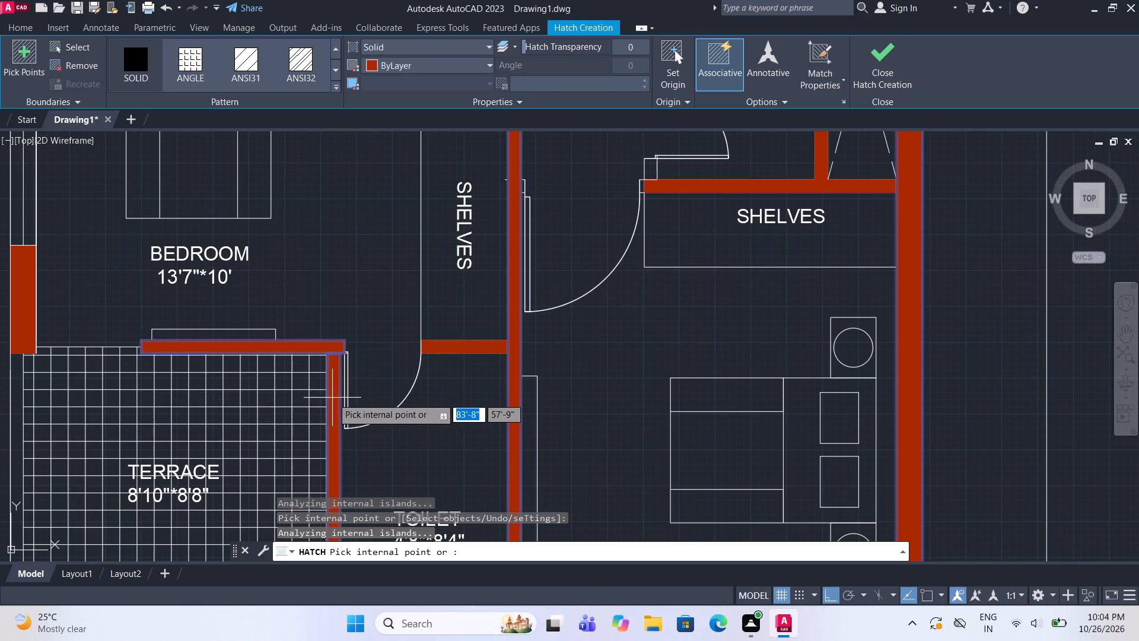
scroll(413, 345, "down", 4)
scroll(432, 413, "up", 2)
scroll(352, 361, "up", 2)
left_click(361, 367)
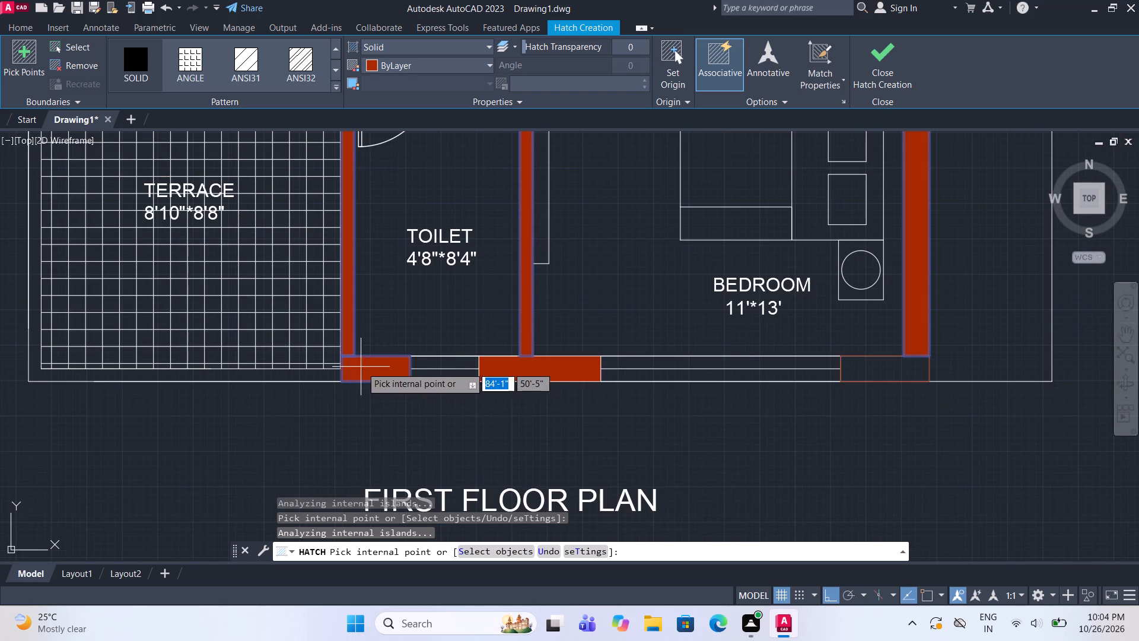
left_click(894, 373)
left_click(884, 69)
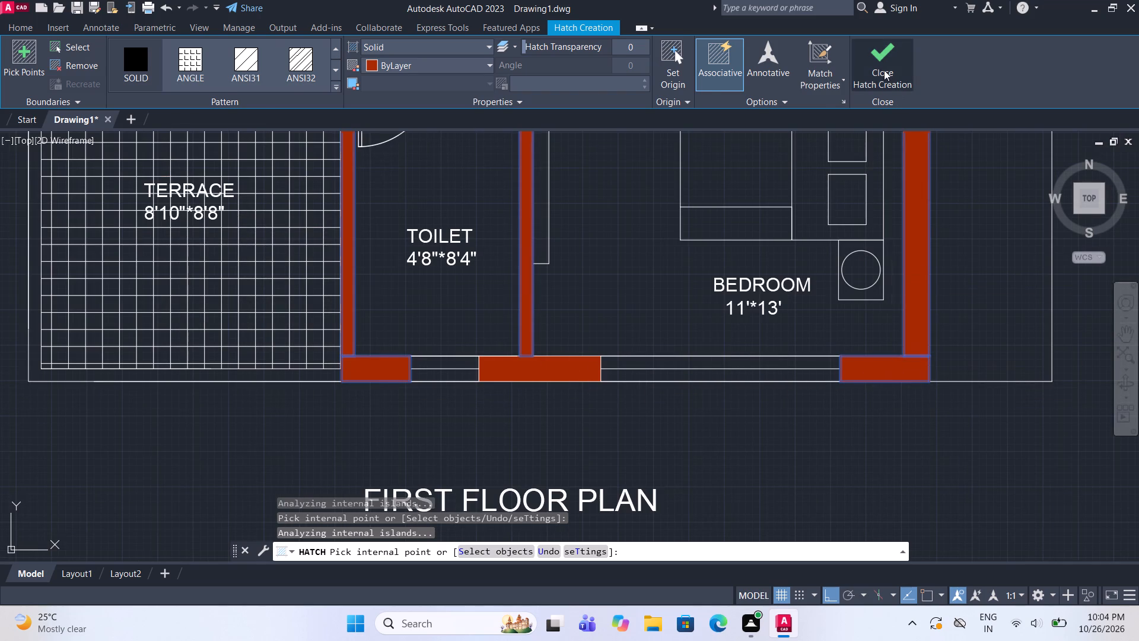
Fill the thin wall along the upper edge of the first-floor 8'10"*15' terrace with solid hatch.
scroll(604, 431, "down", 2)
middle_click_drag(626, 356, 621, 364)
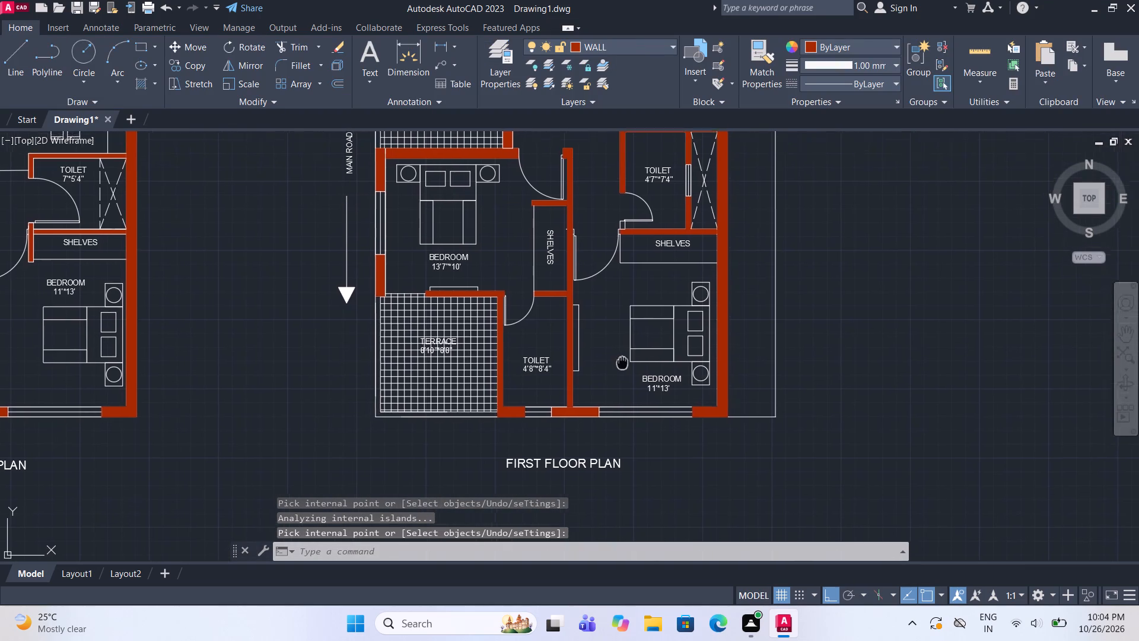
middle_click_drag(621, 364, 587, 467)
middle_click_drag(590, 366, 590, 461)
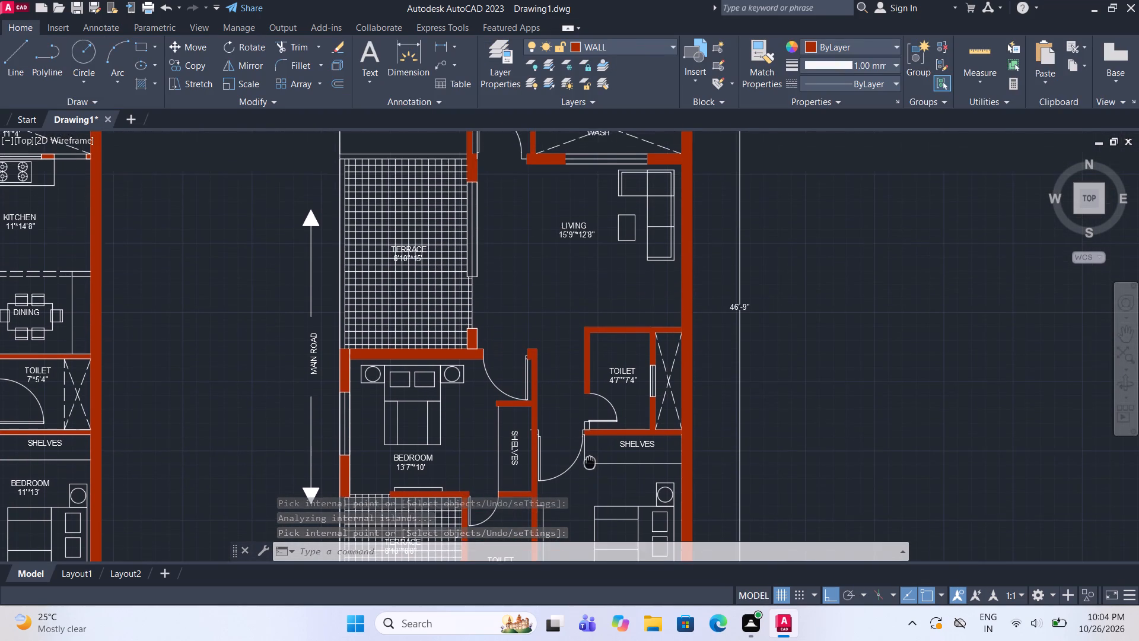
middle_click_drag(589, 315, 600, 472)
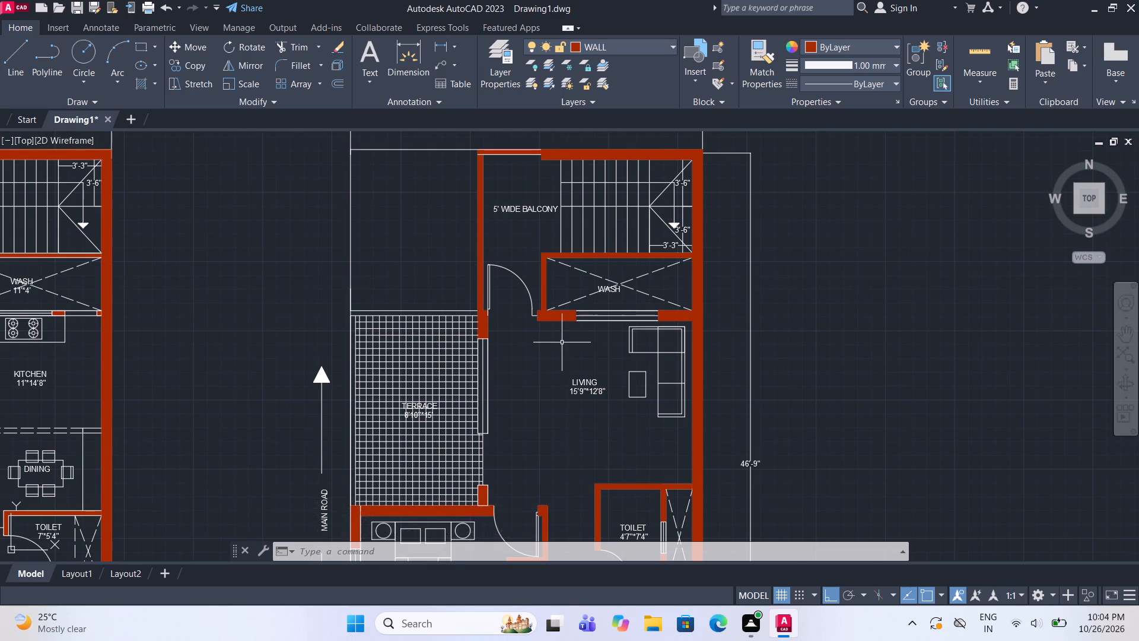
middle_click_drag(563, 348, 617, 438)
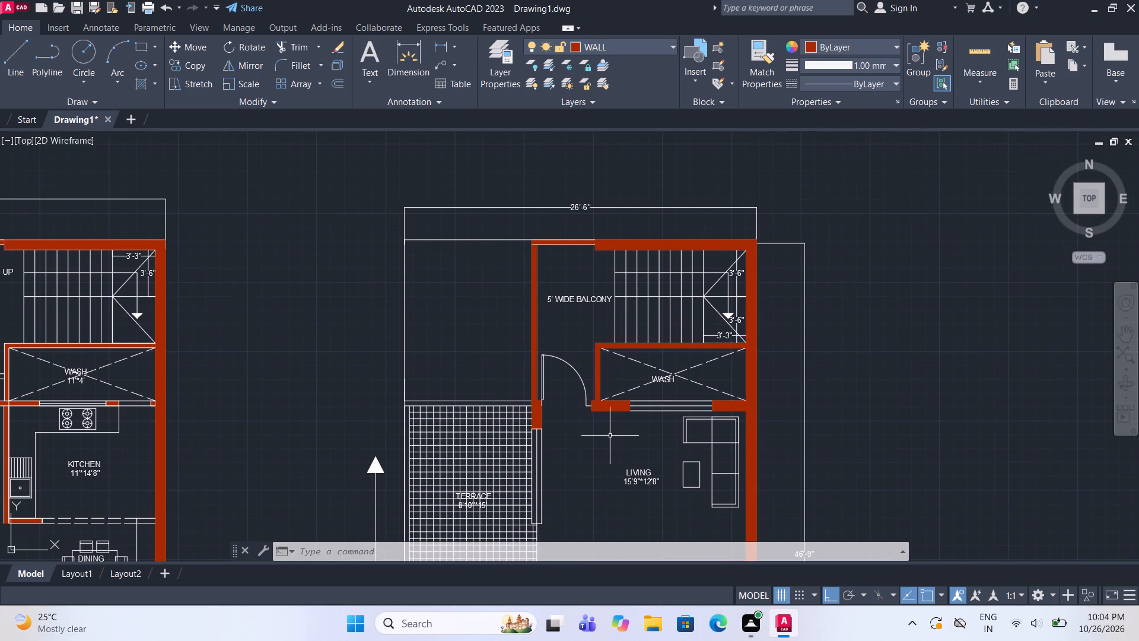
scroll(486, 411, "up", 1)
key("h")
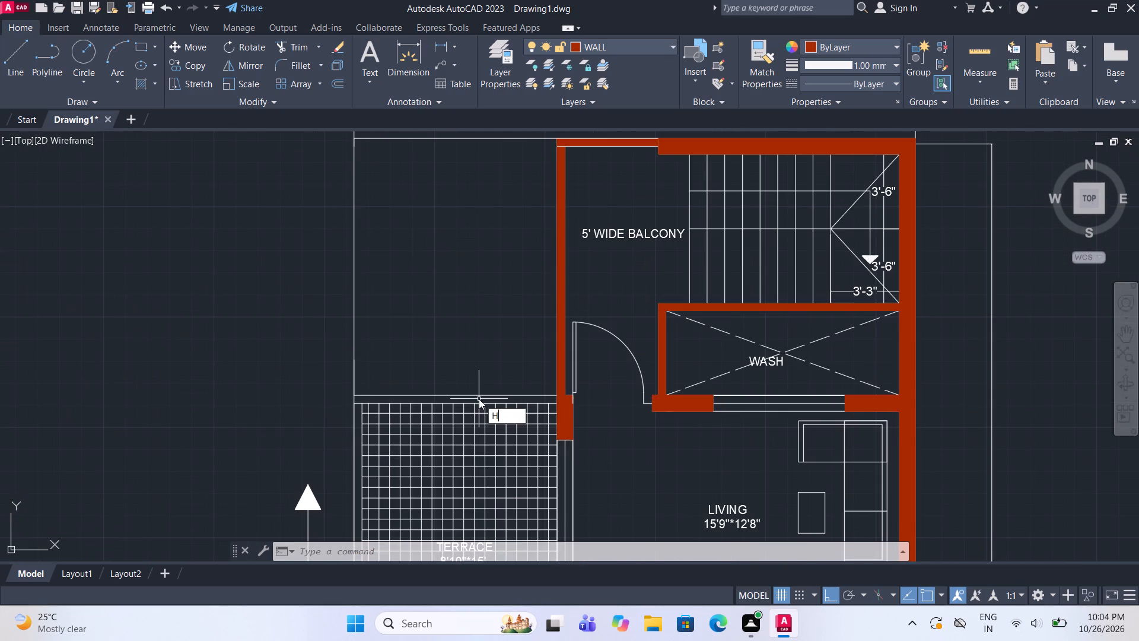
key("Return")
left_click(479, 399)
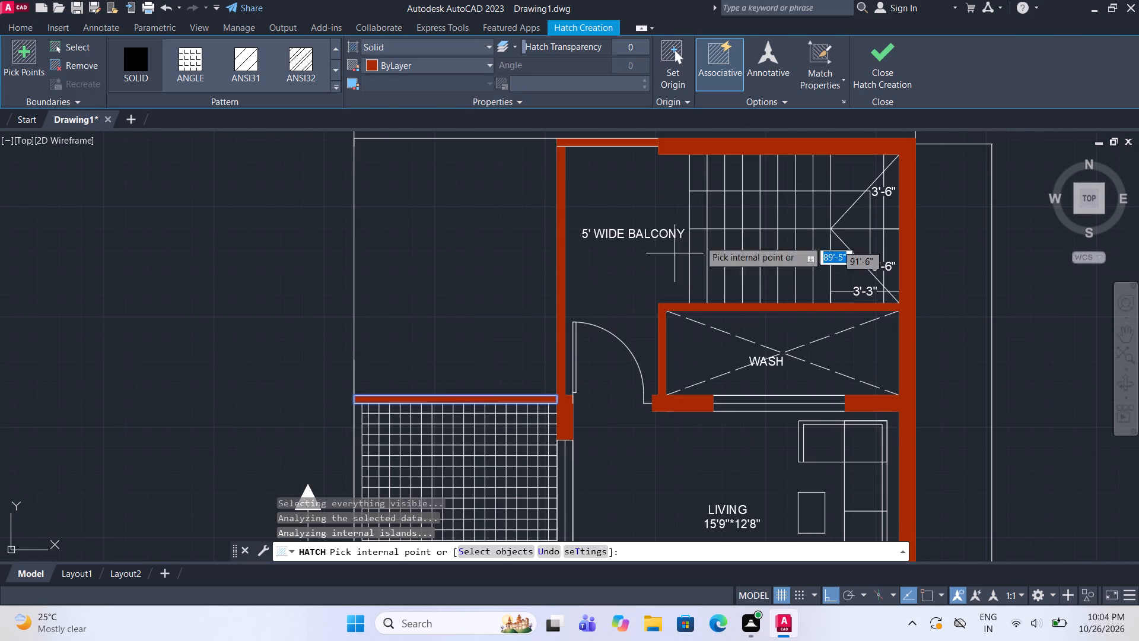
left_click(880, 64)
Select all door blocks similar to the first-floor balcony door and move them to the DOOR layer.
scroll(538, 341, "down", 2)
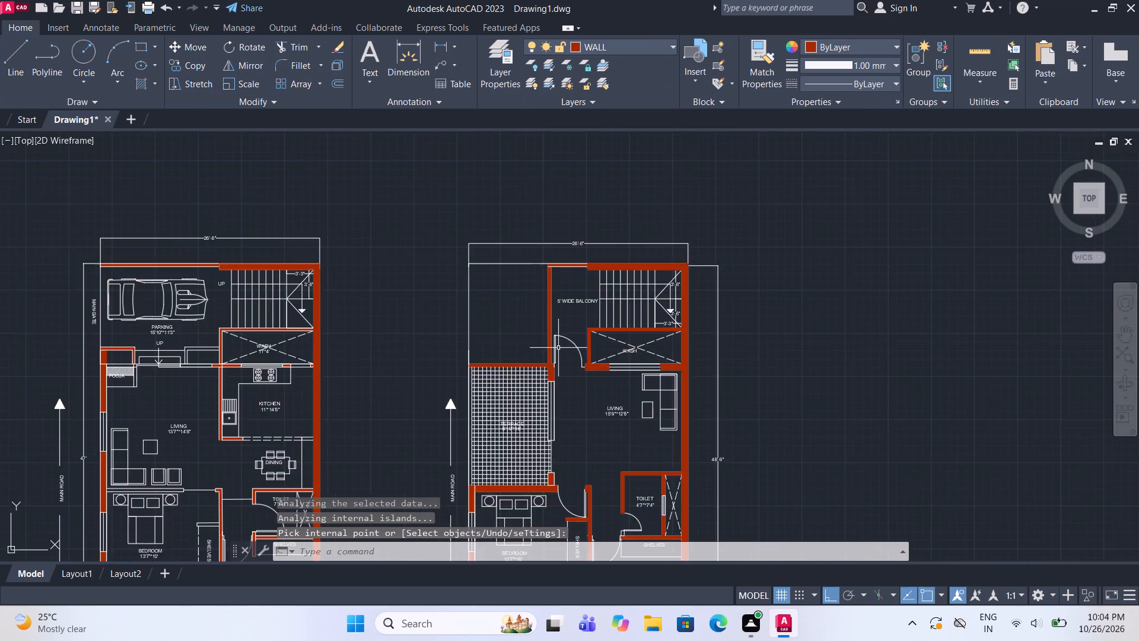
scroll(565, 344, "up", 2)
left_click(564, 328)
right_click(564, 328)
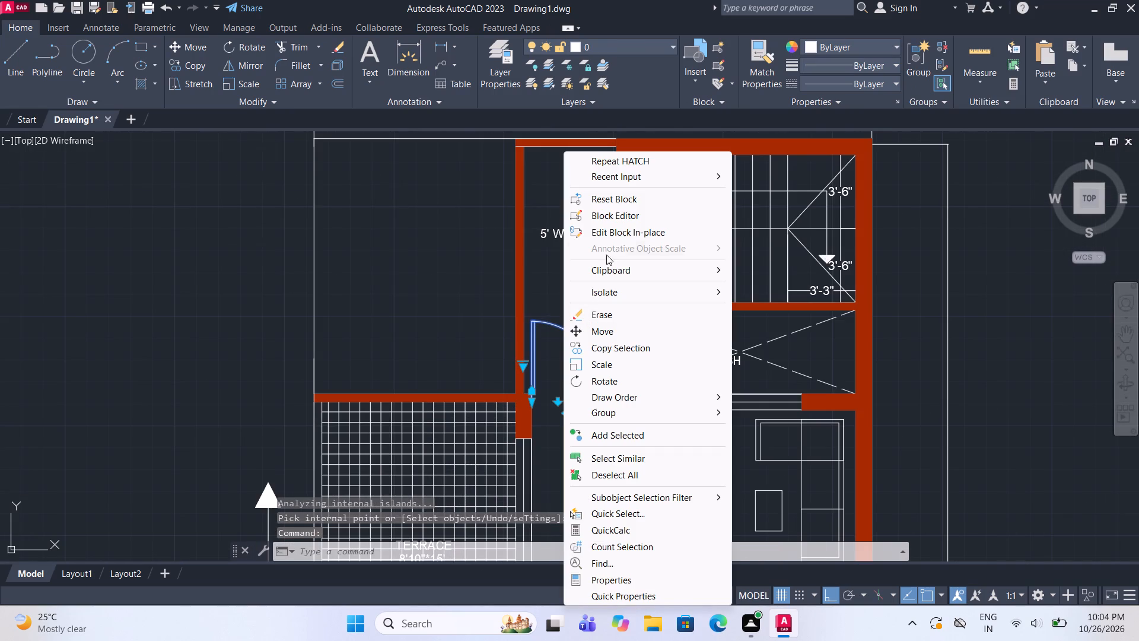
left_click(640, 462)
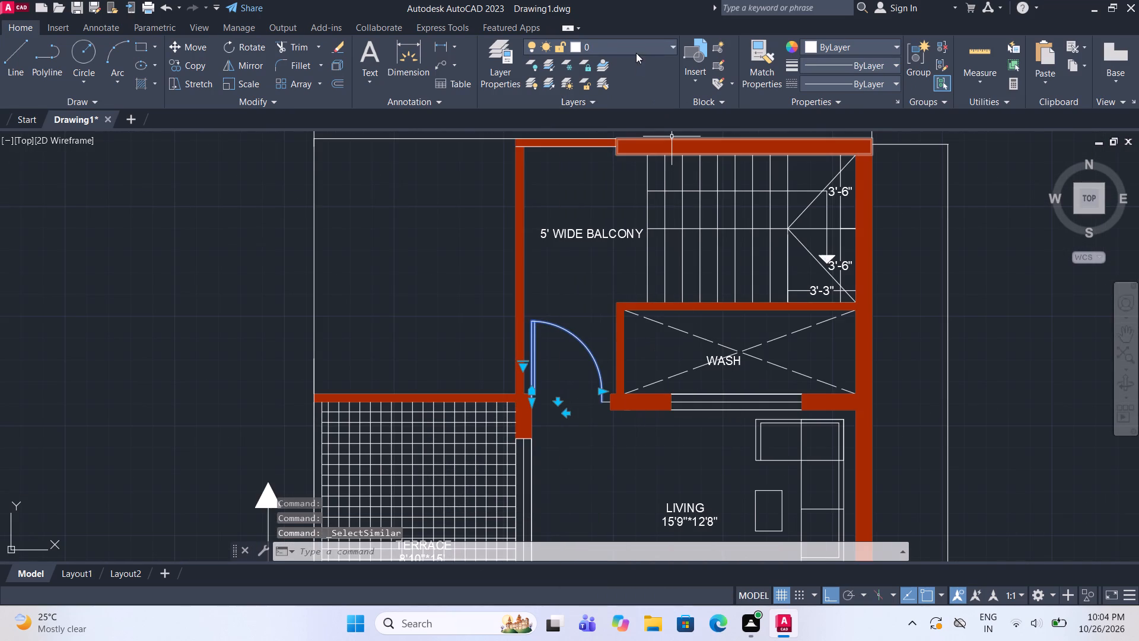
left_click(636, 47)
left_click(616, 99)
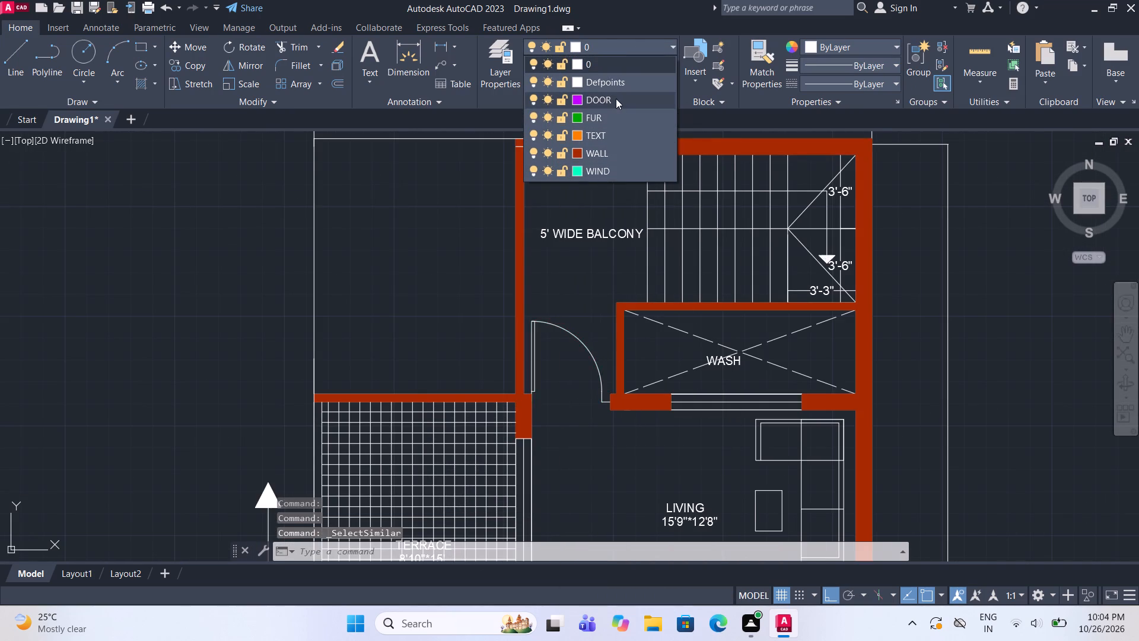
scroll(420, 278, "down", 2)
key("Escape")
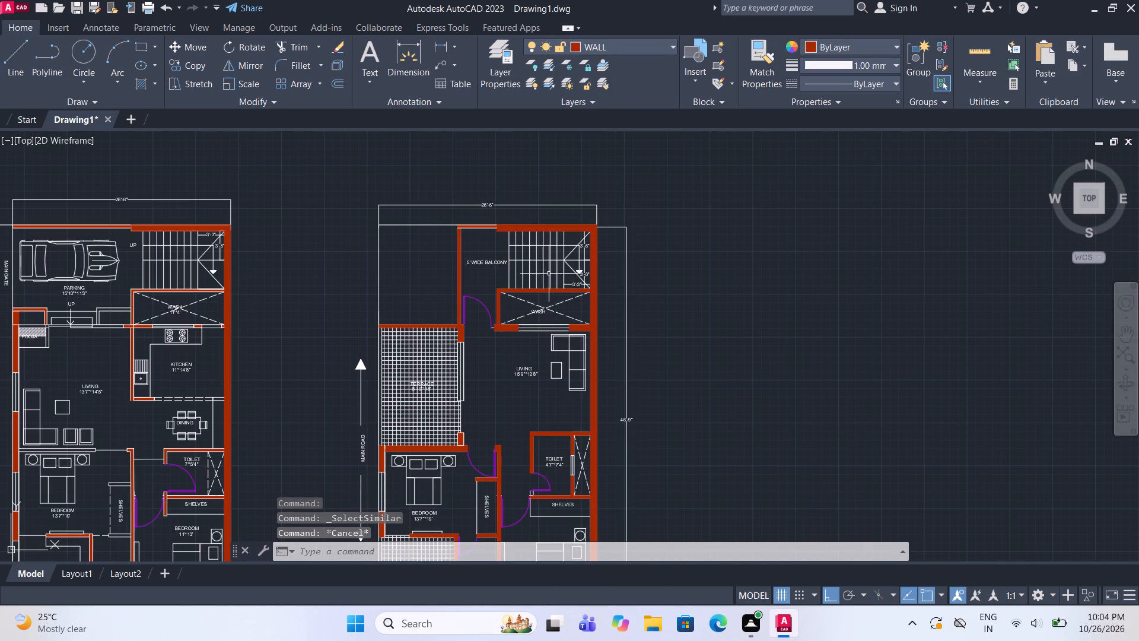
Copy the ground-floor staircase's UP label to the first floor, above the 5' WIDE BALCONY text beside the stairs, with Ortho off.
scroll(549, 239, "up", 2)
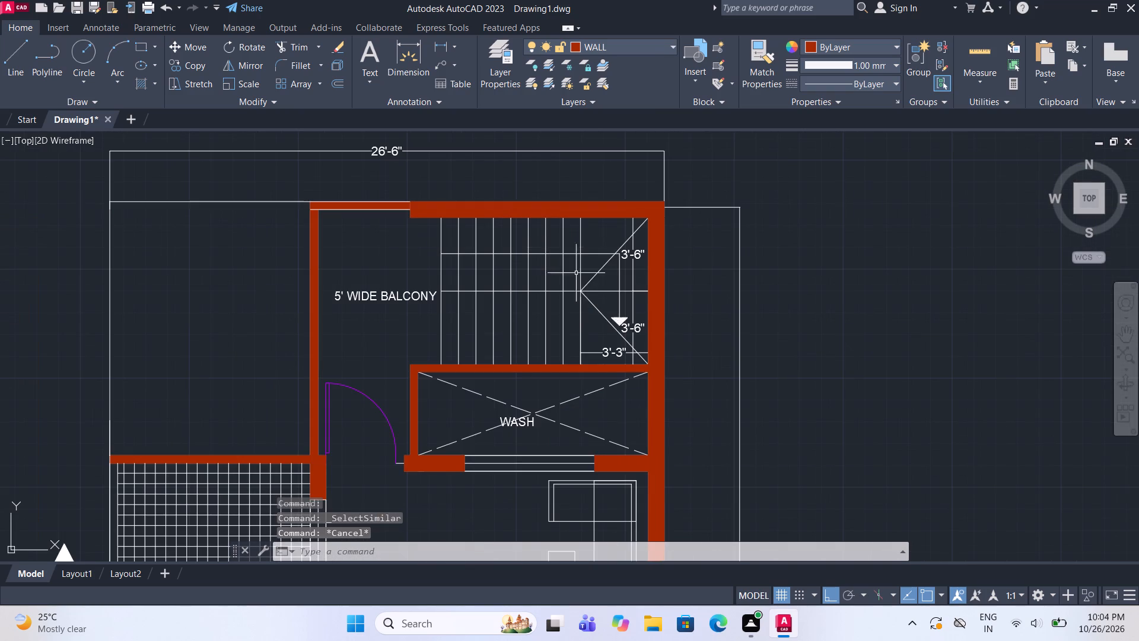
scroll(587, 299, "up", 1)
scroll(522, 326, "down", 6)
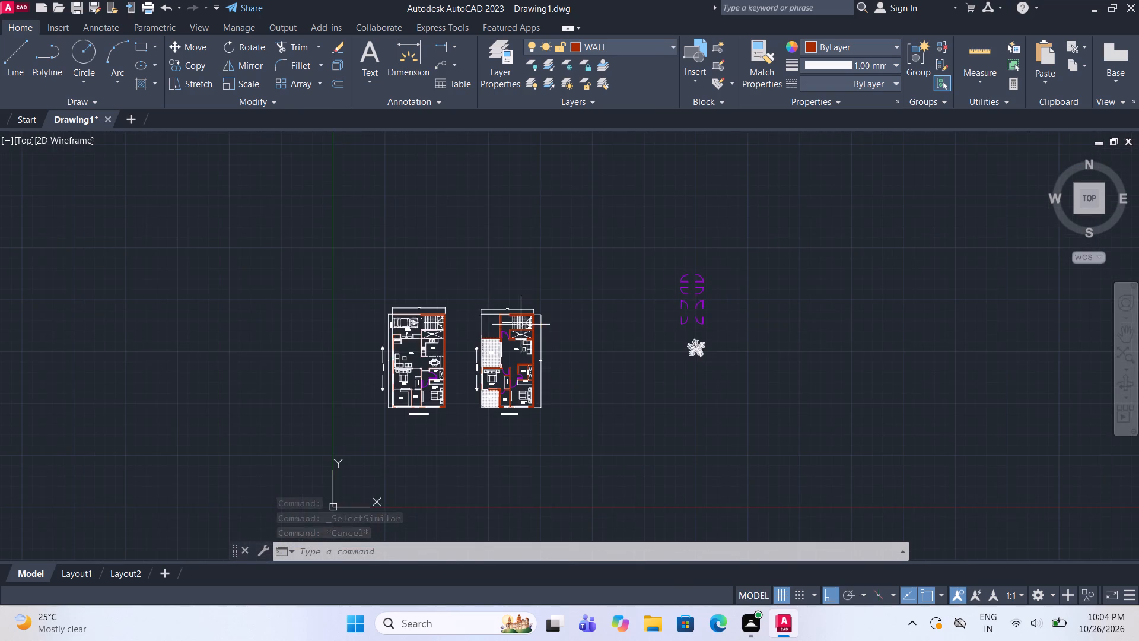
scroll(386, 320, "up", 4)
scroll(543, 313, "up", 2)
left_click(539, 302)
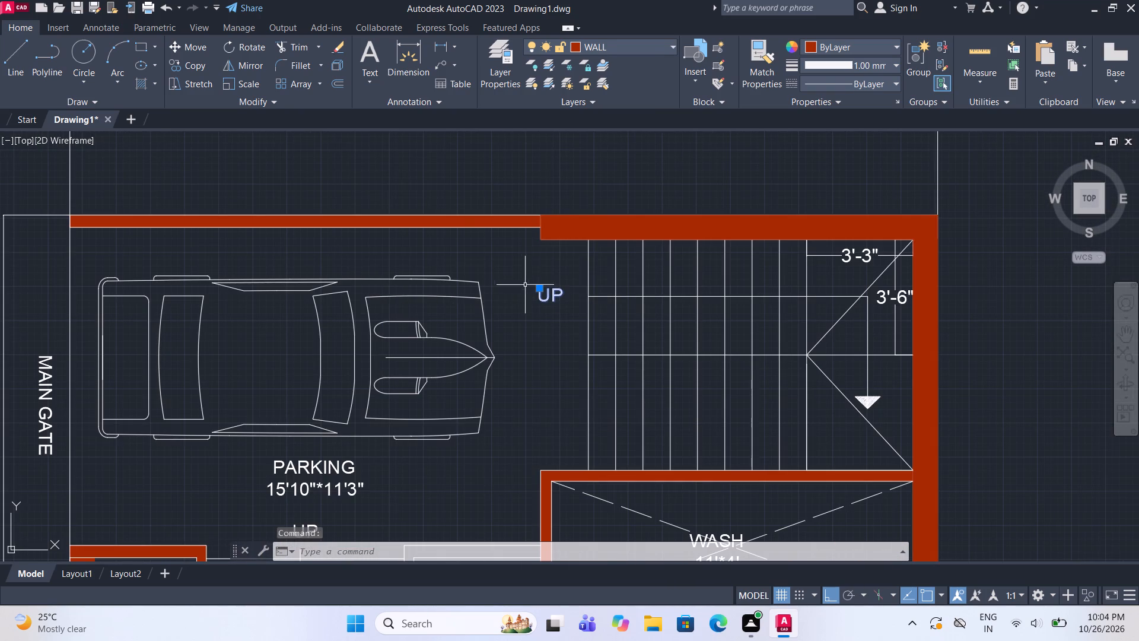
left_click(183, 61)
left_click(568, 303)
scroll(442, 346, "down", 4)
scroll(703, 350, "up", 4)
scroll(645, 354, "up", 2)
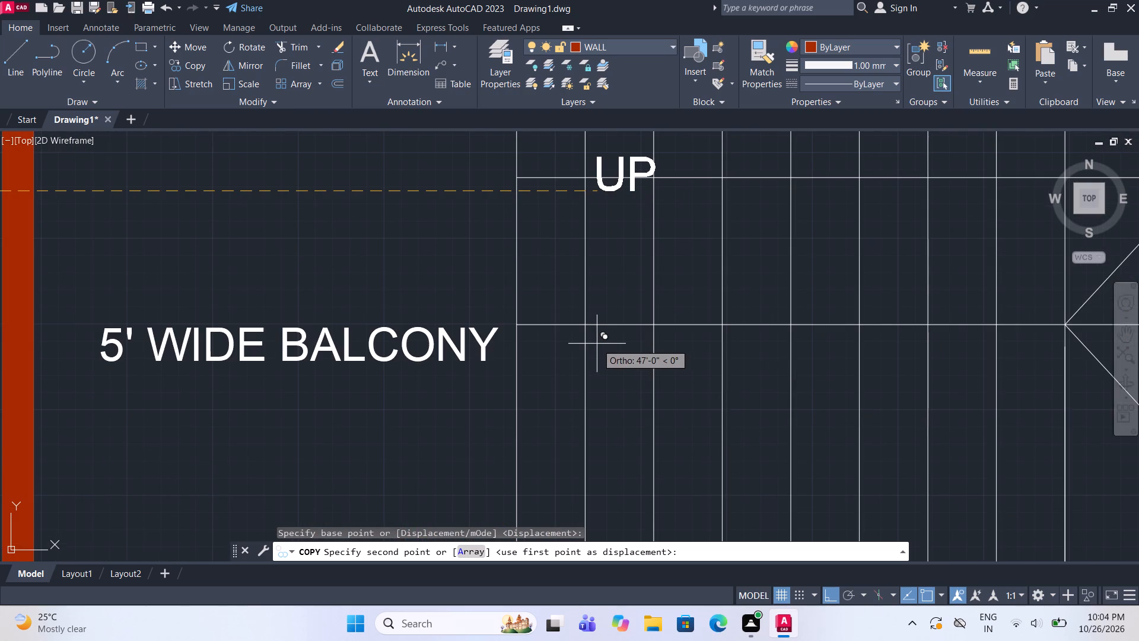
key("F8")
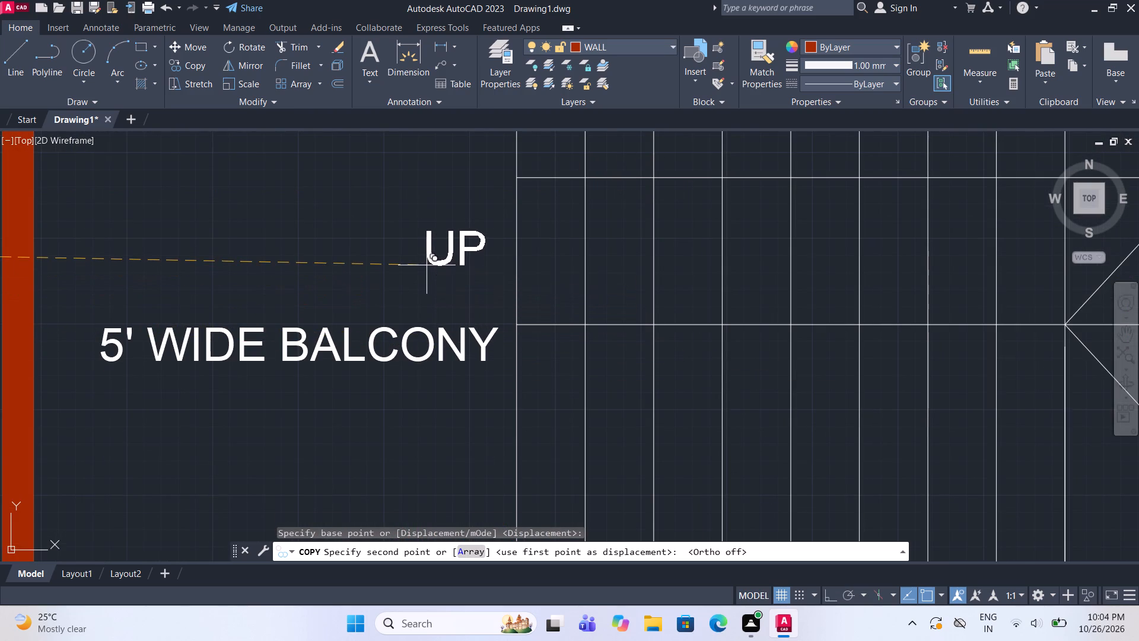
left_click(427, 265)
scroll(544, 272, "down", 2)
key("Escape")
Move the first-floor 13'7"*10' bedroom's bed and side tables to the FUR layer.
scroll(582, 294, "down", 4)
scroll(521, 360, "up", 1)
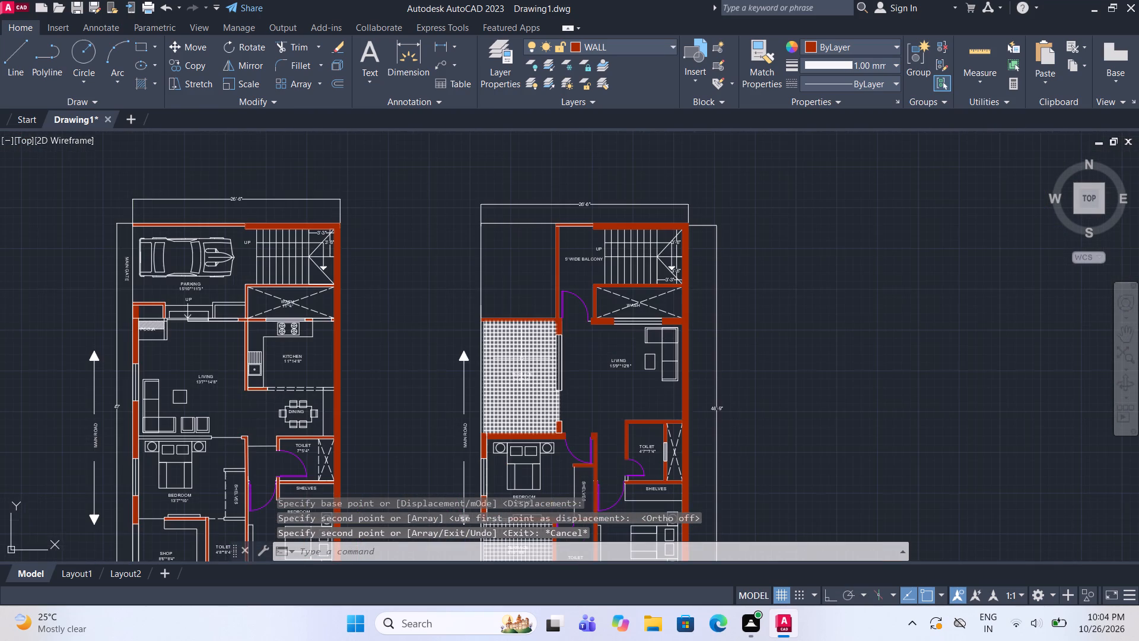
scroll(521, 358, "up", 1)
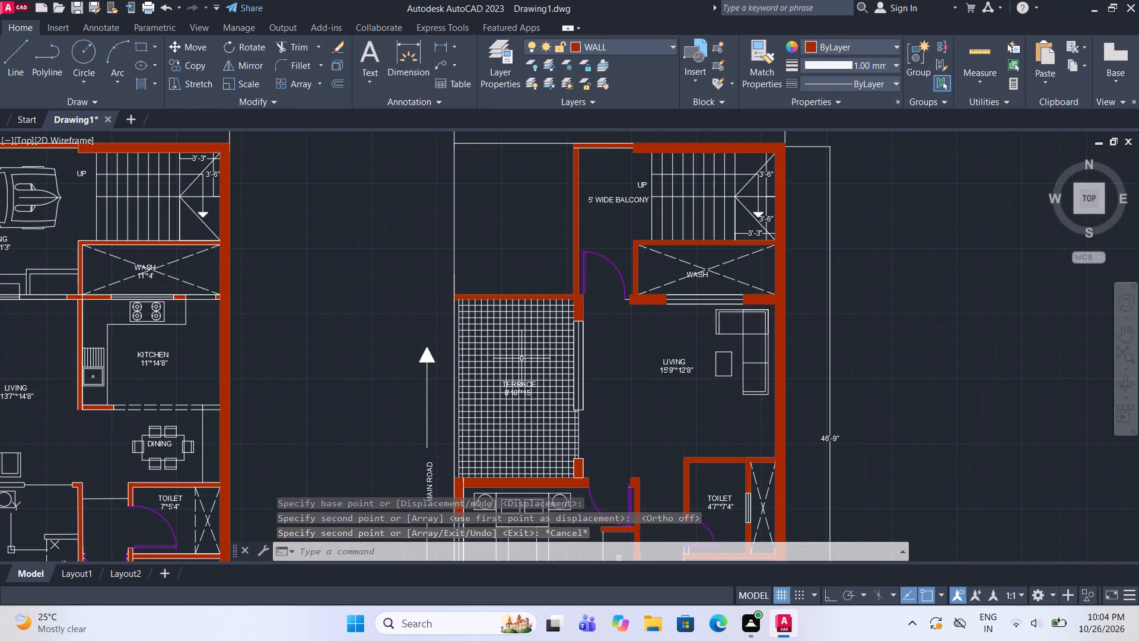
middle_click_drag(557, 362, 517, 410)
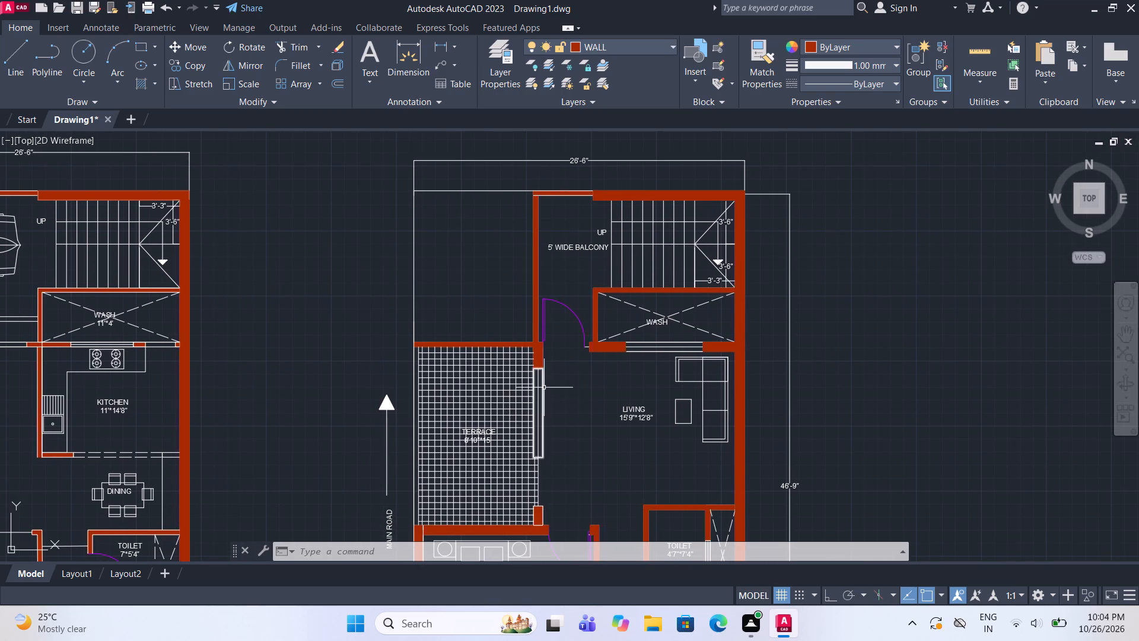
middle_click_drag(618, 461, 613, 248)
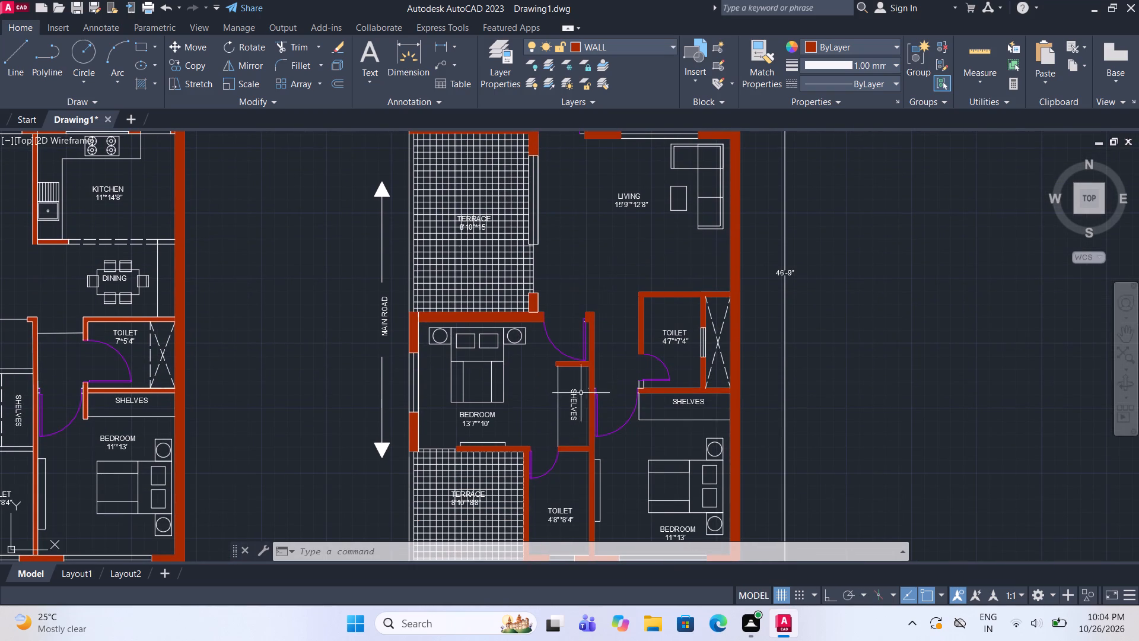
scroll(518, 423, "up", 1)
left_click(524, 393)
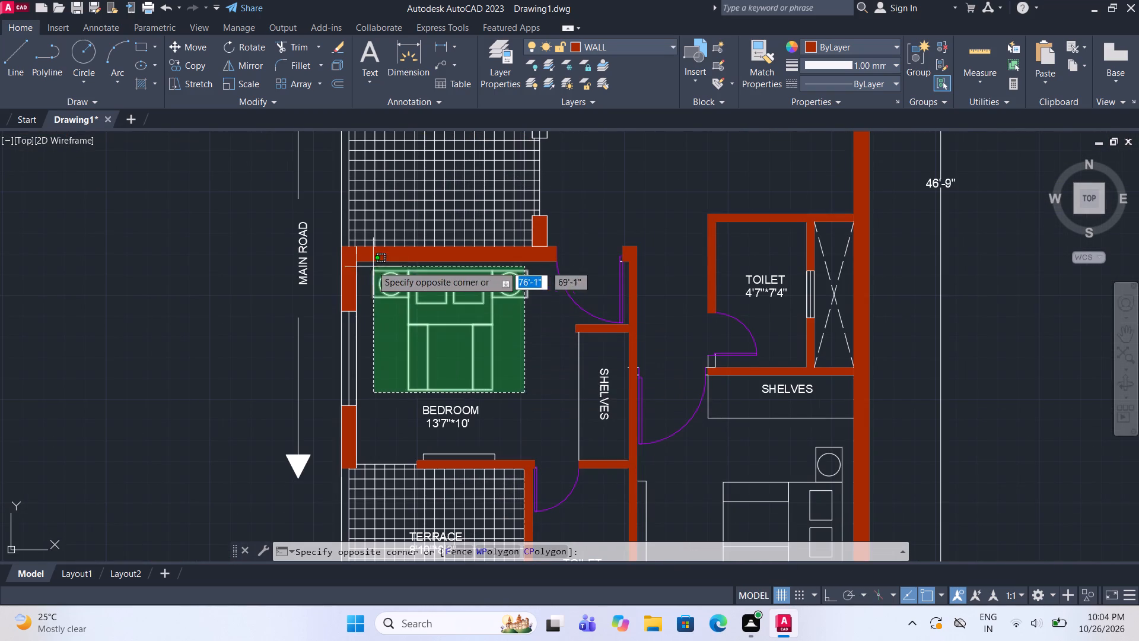
left_click(368, 263)
left_click(642, 45)
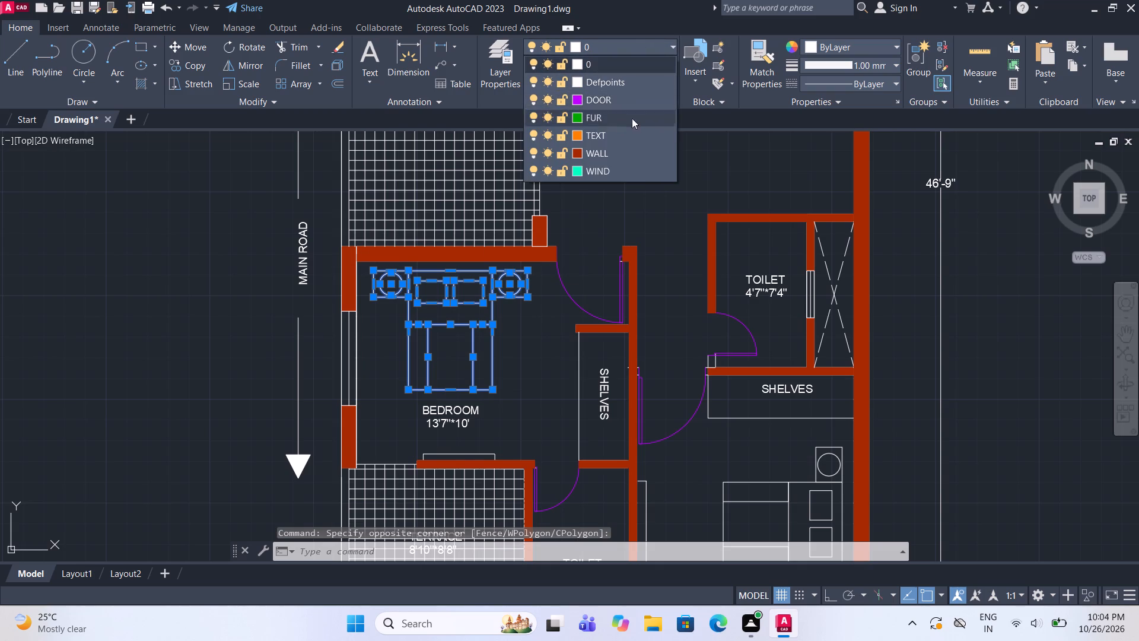
left_click(622, 118)
scroll(517, 277, "down", 2)
key("Escape")
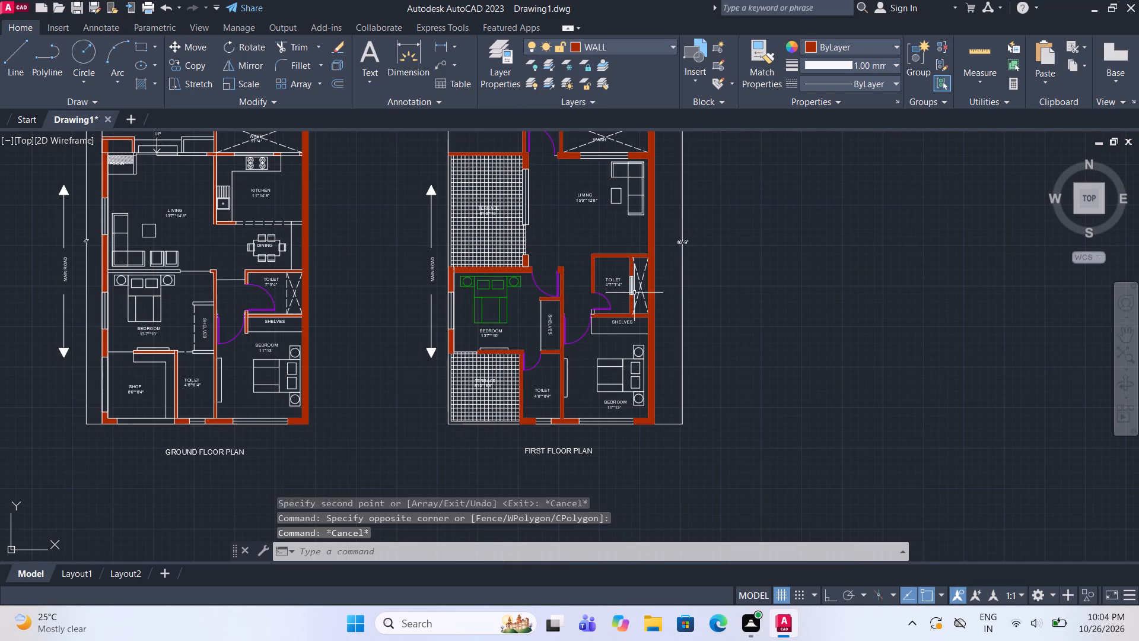
Move the crossed lines beside the first-floor 4'7"*7'4" toilet and the 11'*13' bedroom's bed and side tables to the FUR layer.
scroll(642, 291, "up", 2)
left_click(642, 272)
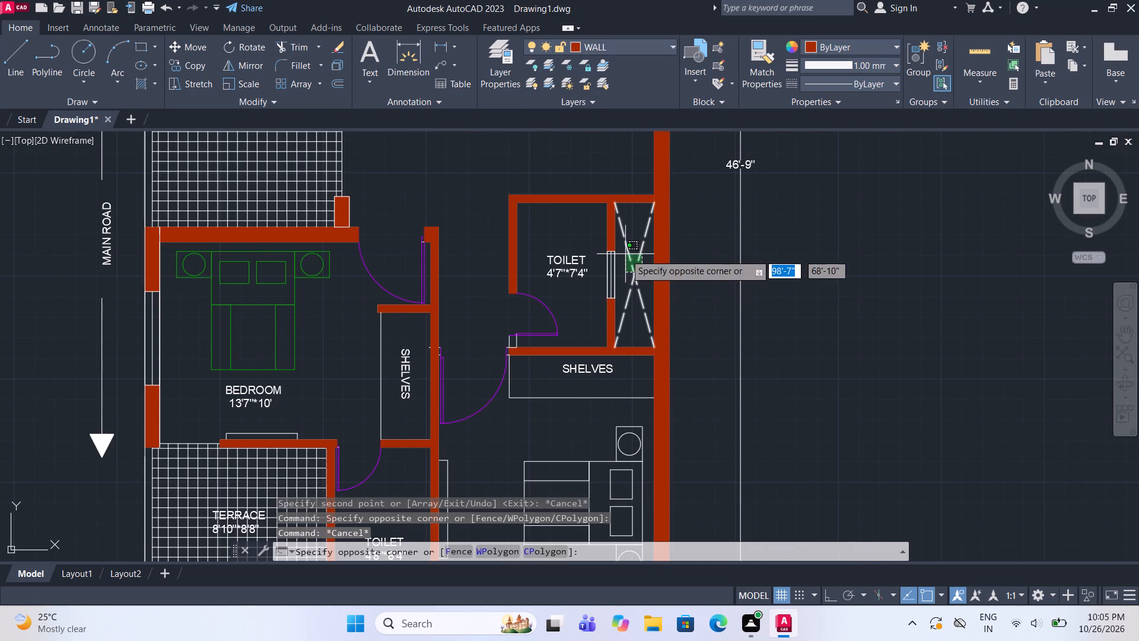
left_click(625, 254)
middle_click_drag(631, 414, 618, 308)
left_click_drag(633, 488, 632, 485)
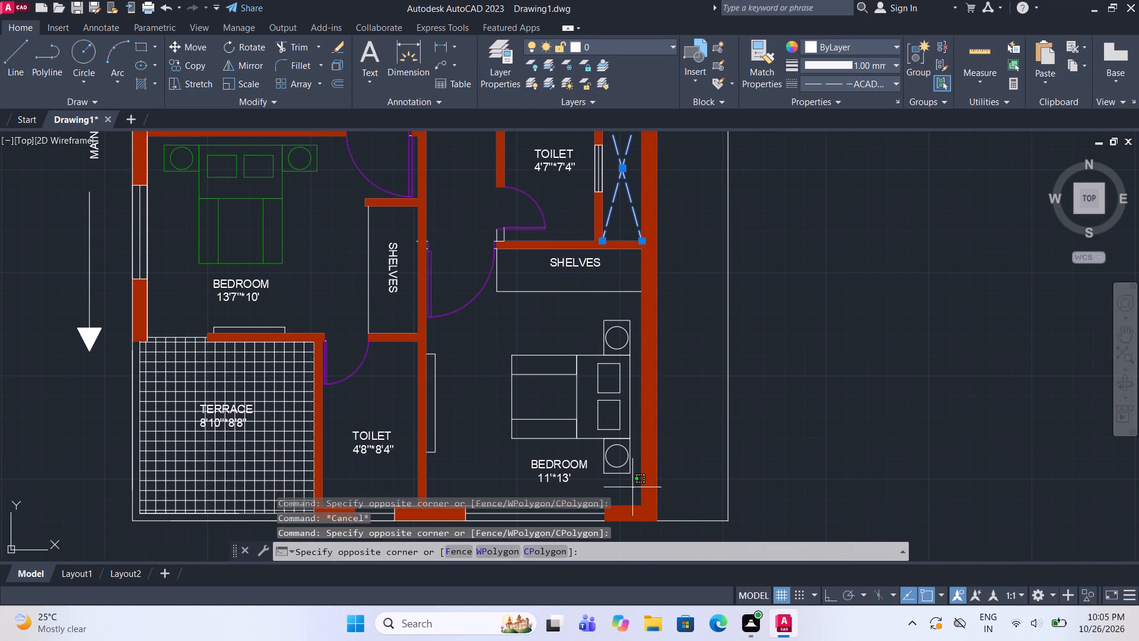
left_click_drag(632, 485, 631, 483)
left_click(614, 396)
left_click_drag(635, 426, 629, 414)
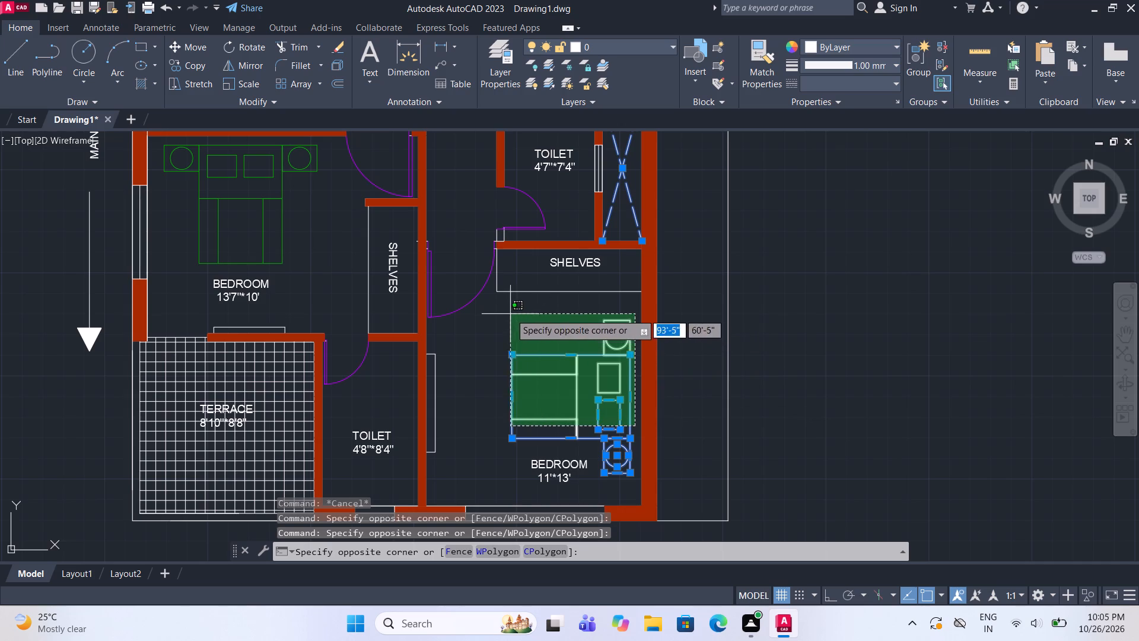
left_click(510, 312)
left_click(630, 40)
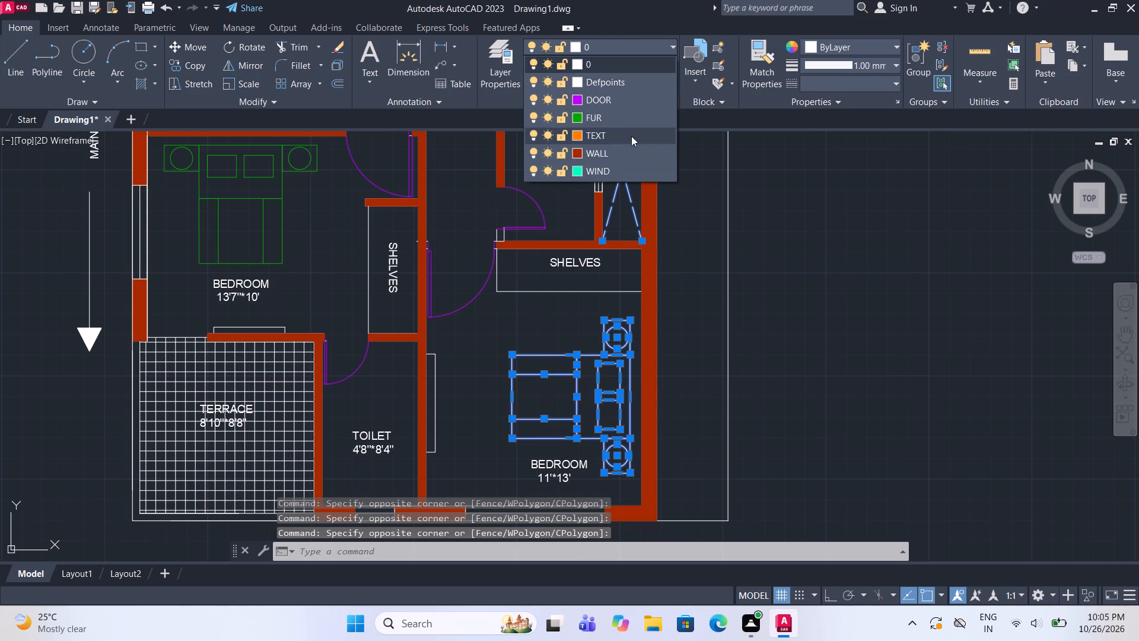
left_click(629, 116)
key("Escape")
Move the first-floor living room's L-shaped sofa and small table to the FUR layer.
scroll(605, 346, "down", 3)
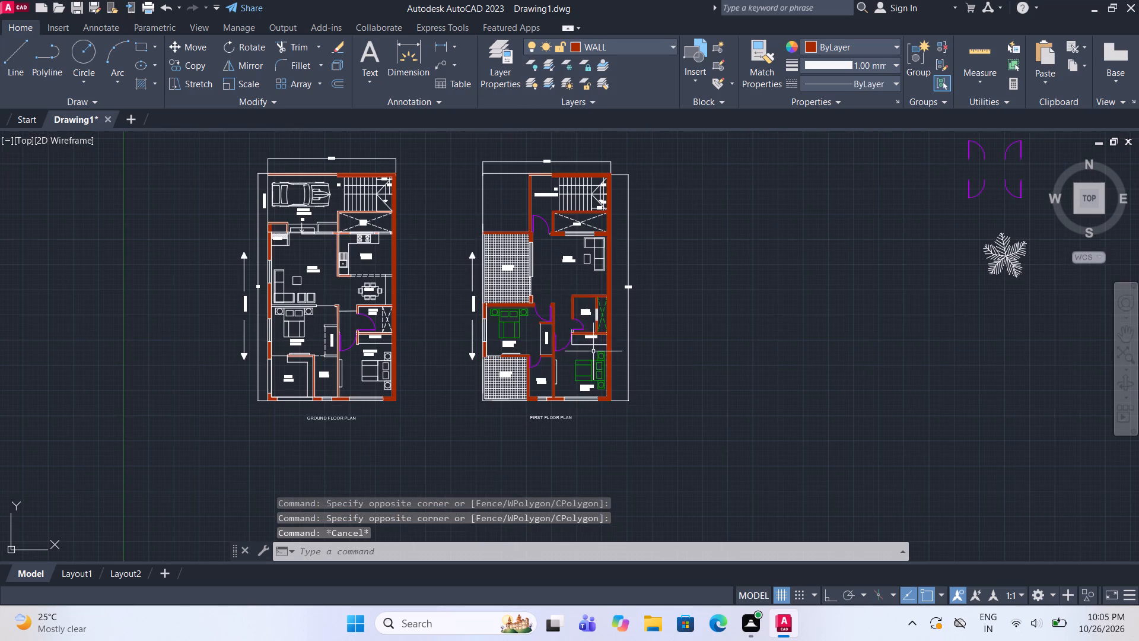
scroll(590, 201, "up", 2)
scroll(603, 350, "up", 2)
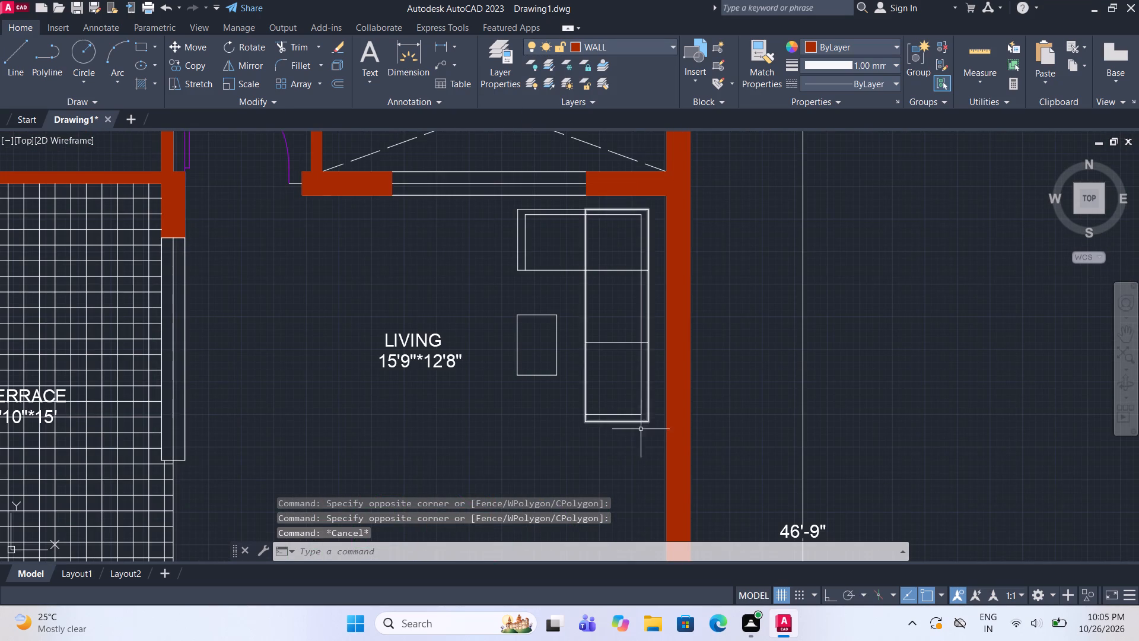
left_click(654, 443)
left_click(513, 203)
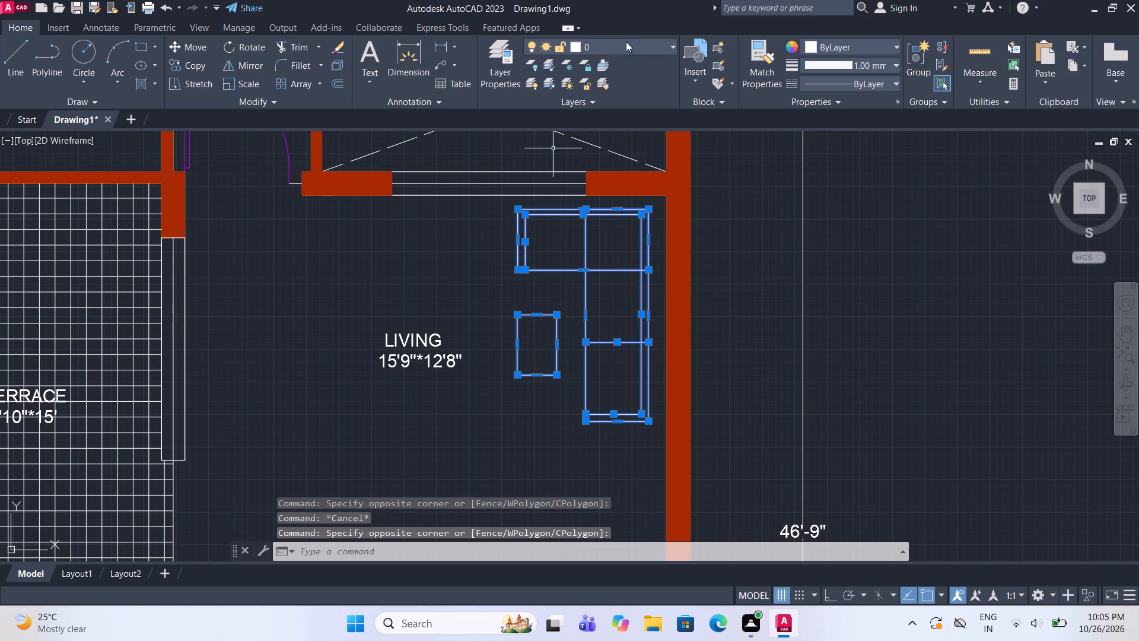
left_click(631, 41)
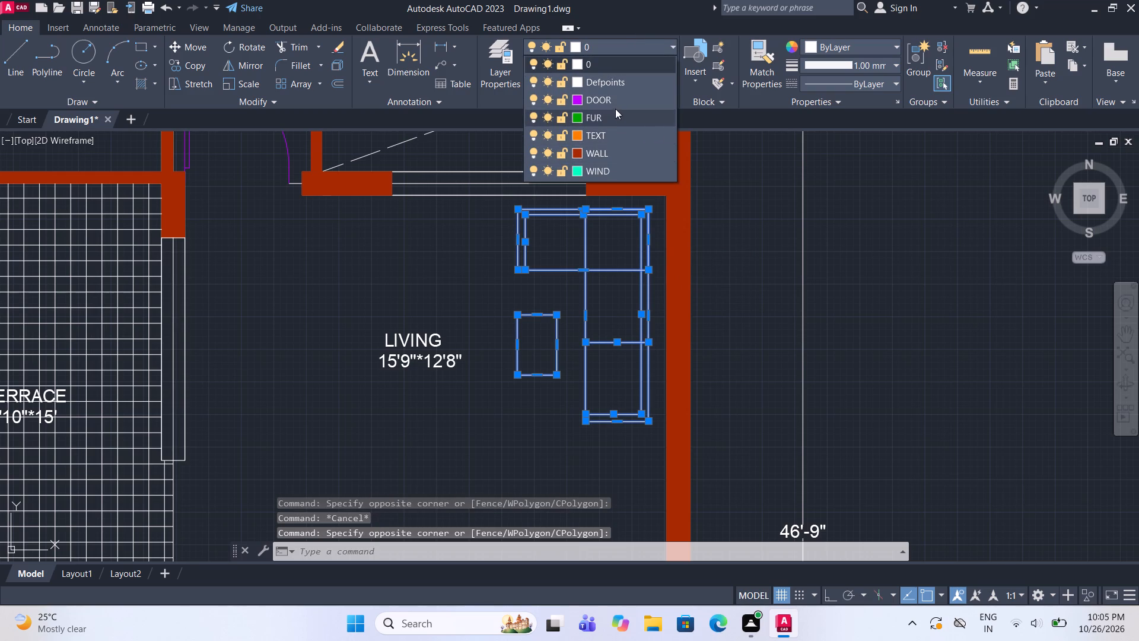
left_click(615, 109)
left_click(632, 43)
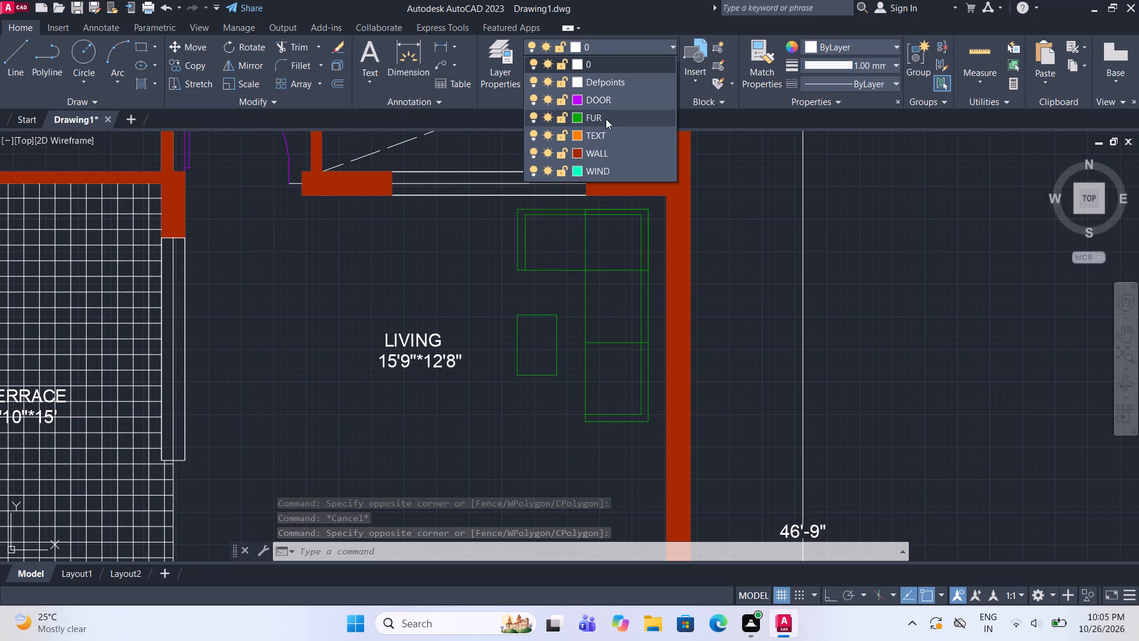
left_click(606, 116)
scroll(559, 388, "down", 2)
key("Escape")
Move the first-floor WASH area's crossed lines and the staircase's step and landing lines to the FUR layer.
scroll(556, 281, "up", 1)
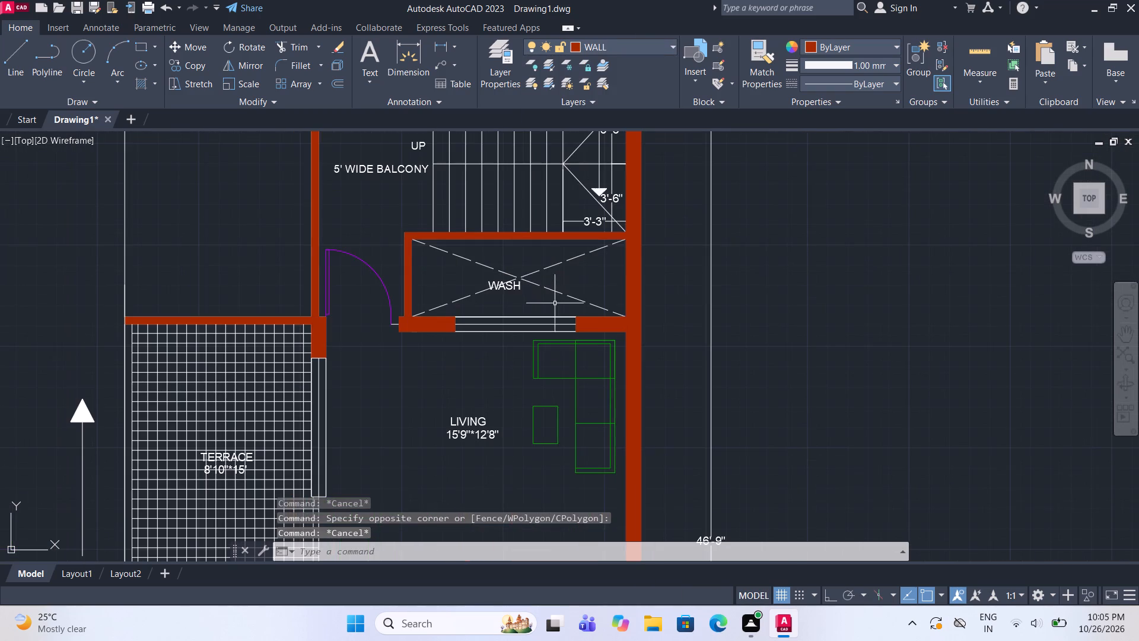
left_click(553, 306)
left_click(543, 265)
middle_click_drag(540, 265, 561, 398)
scroll(594, 295, "up", 1)
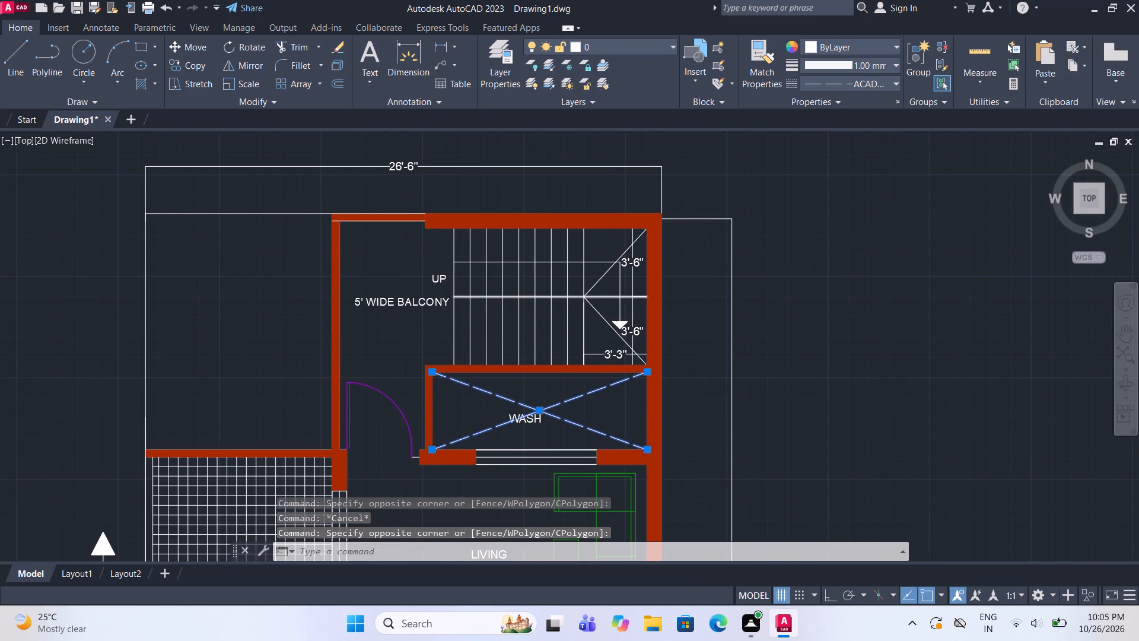
left_click(593, 332)
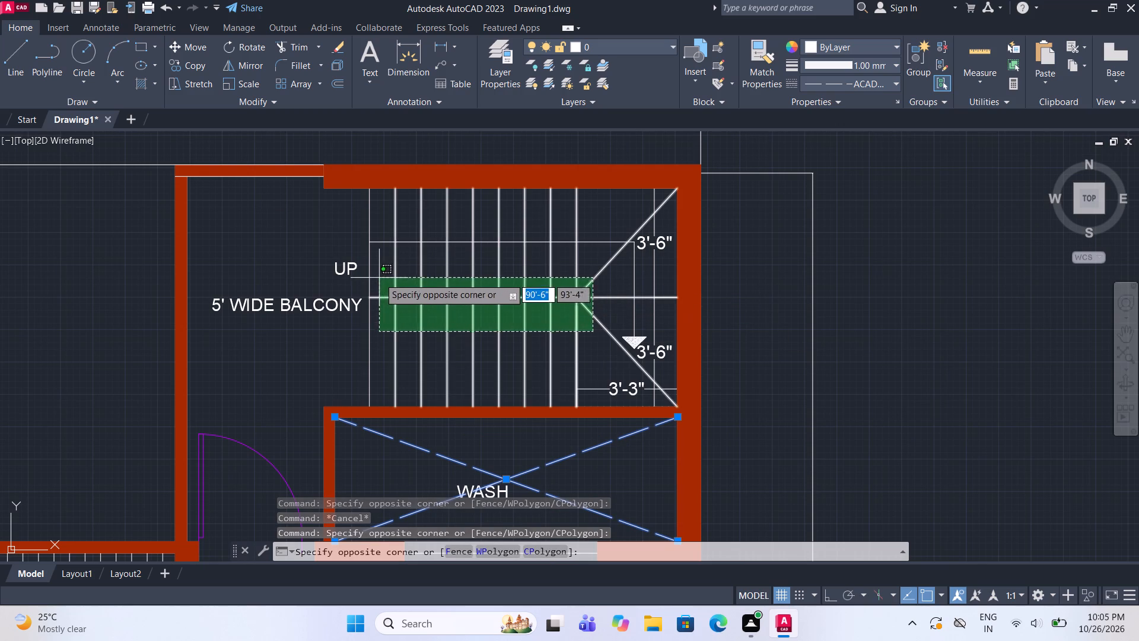
left_click(368, 272)
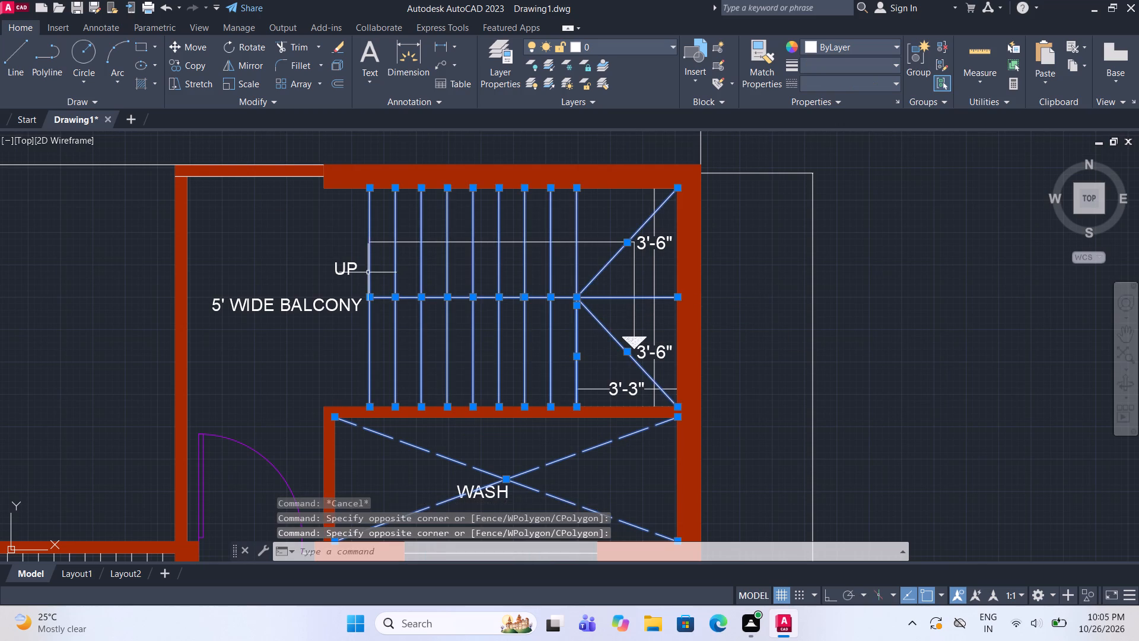
left_click(607, 46)
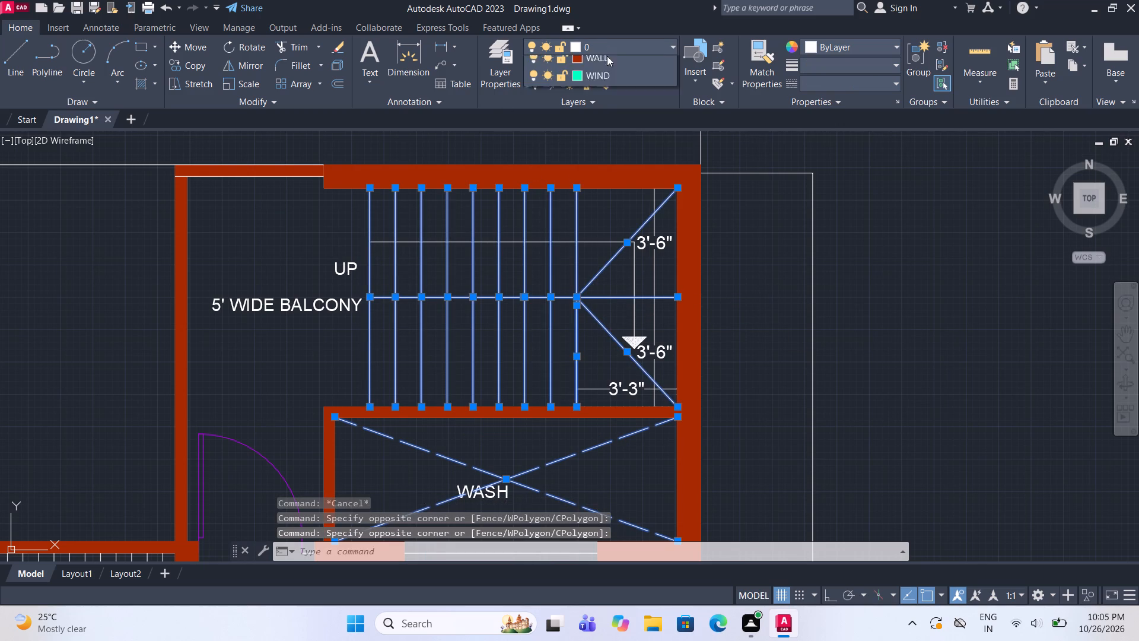
left_click(609, 119)
scroll(609, 328, "down", 2)
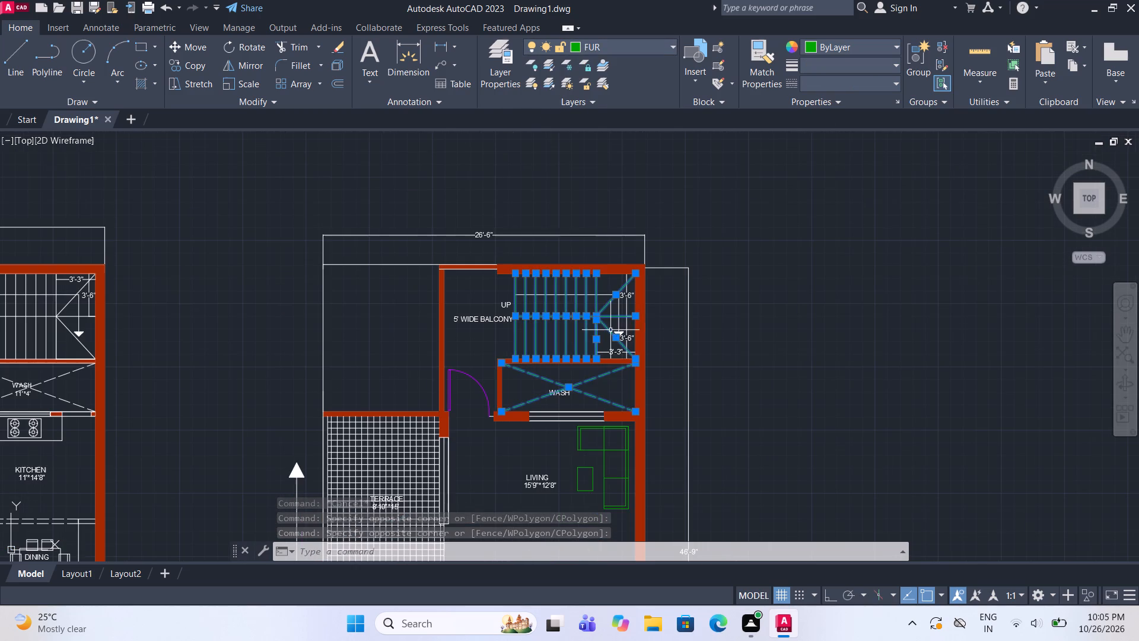
key("Escape")
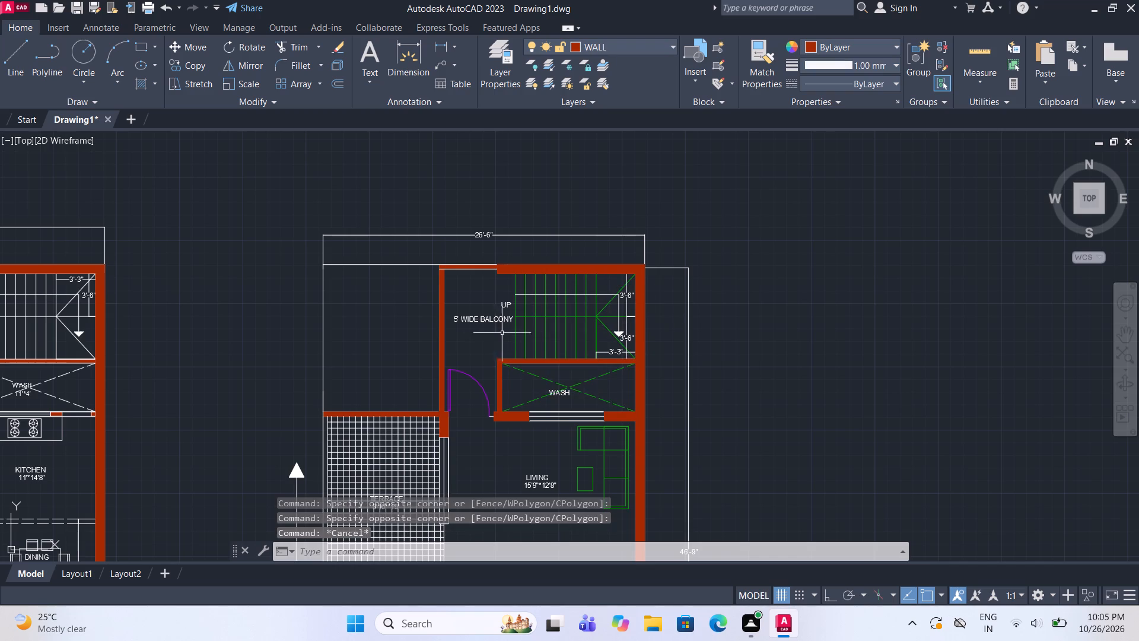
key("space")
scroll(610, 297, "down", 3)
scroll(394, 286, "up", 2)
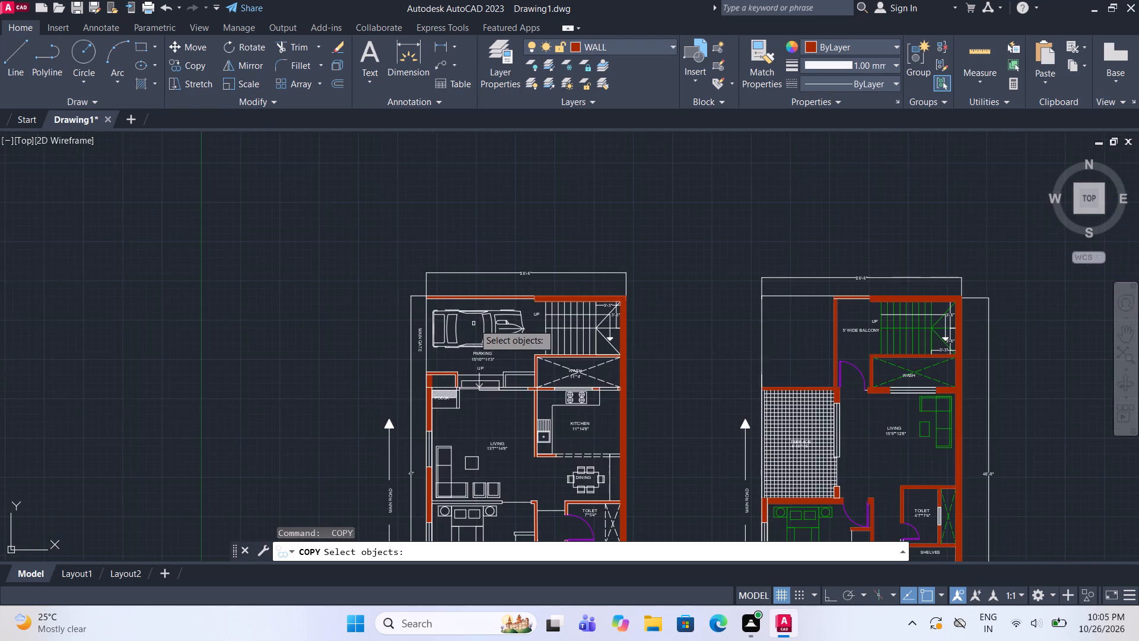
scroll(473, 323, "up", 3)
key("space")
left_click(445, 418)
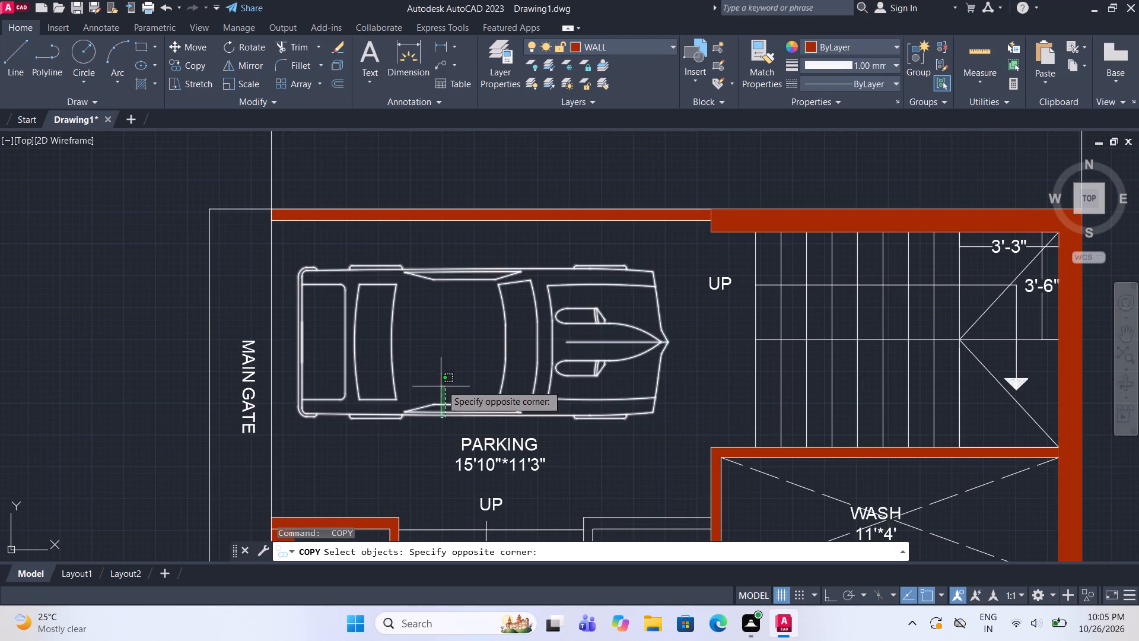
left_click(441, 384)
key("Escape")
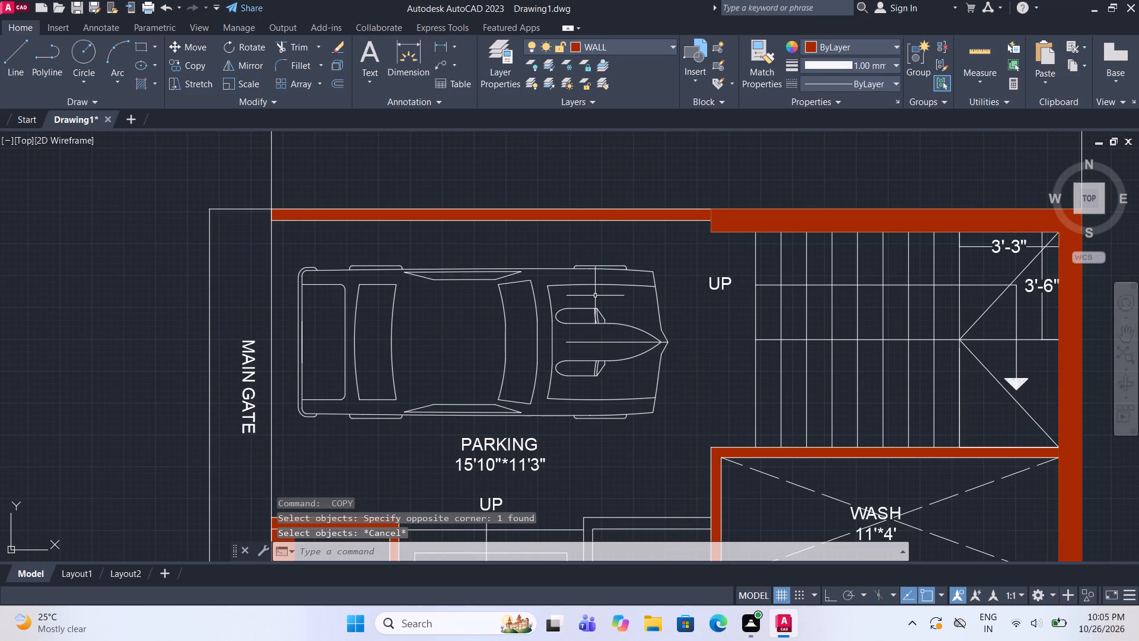
Select the ground-floor parked car, the staircase's step and landing lines, and the WASH area's crossed lines.
left_click(596, 297)
left_click(564, 250)
scroll(574, 265, "down", 3)
scroll(683, 283, "up", 3)
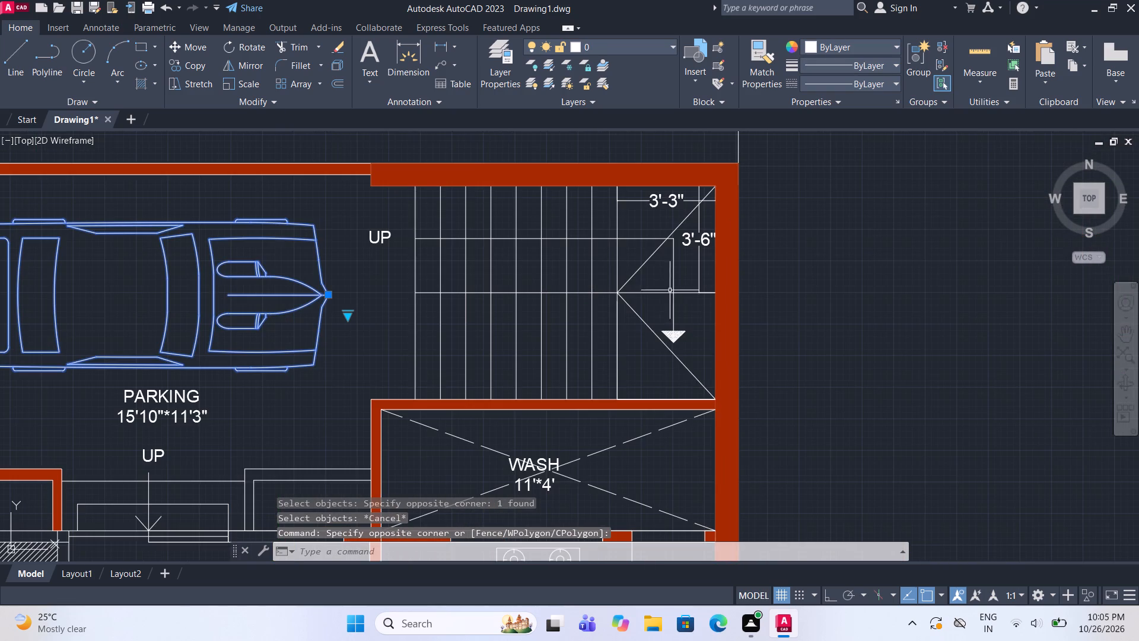
left_click_drag(653, 309, 645, 303)
left_click(399, 272)
scroll(517, 246, "down", 3)
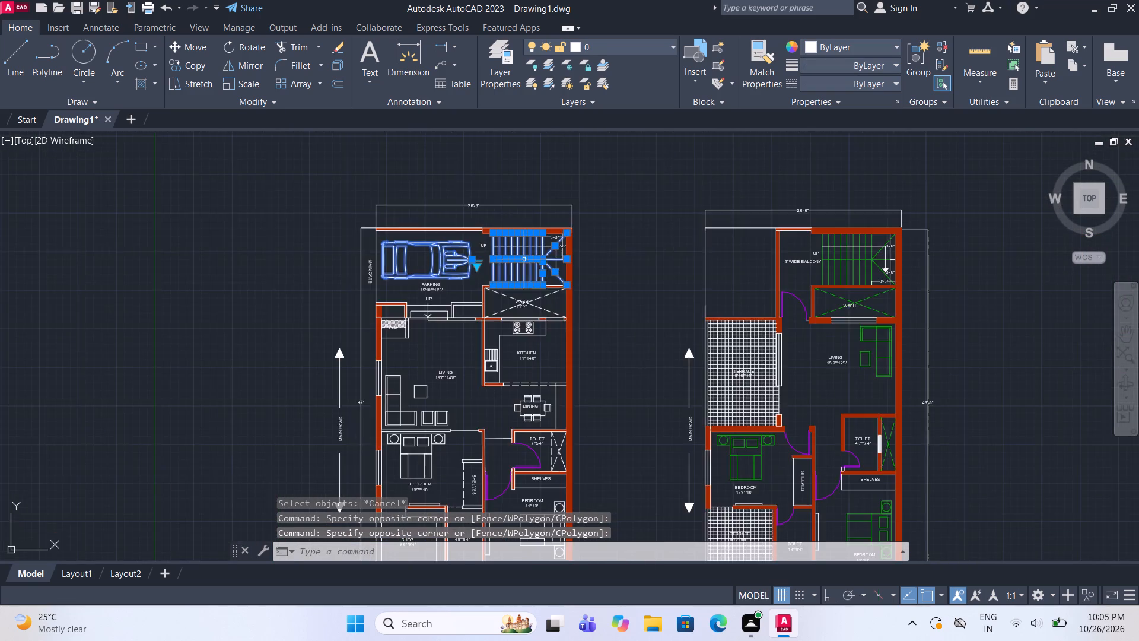
scroll(529, 298, "up", 3)
left_click(559, 337)
left_click(549, 305)
left_click(543, 283)
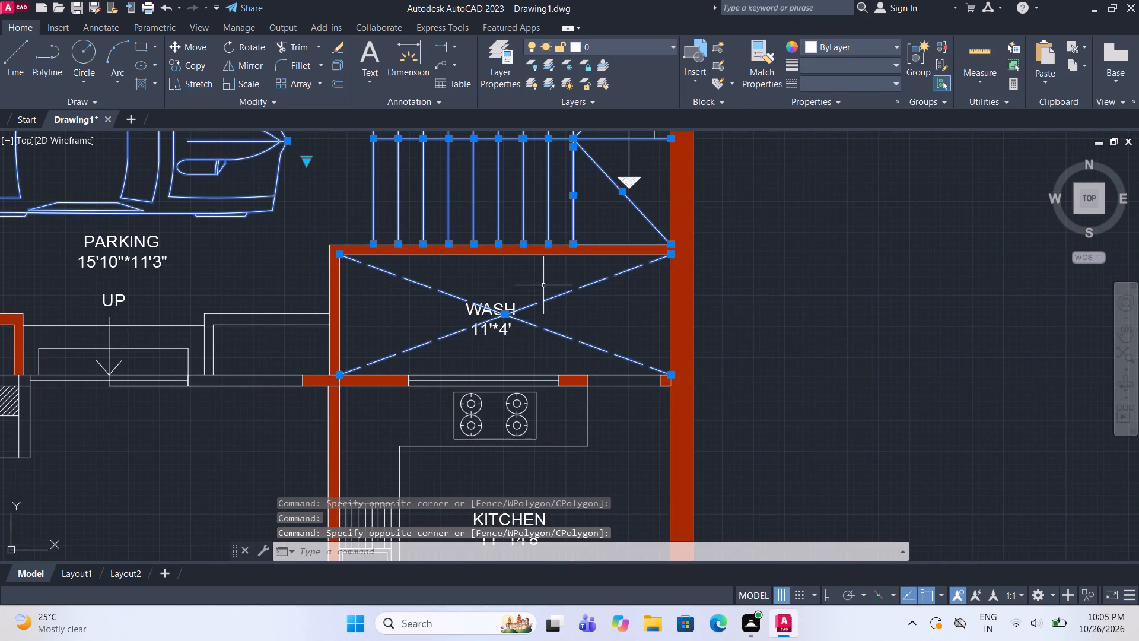
Add the ground-floor living room's L-shaped sofa, two armchairs and small table to the selection.
scroll(545, 292, "down", 2)
middle_click_drag(470, 342, 488, 295)
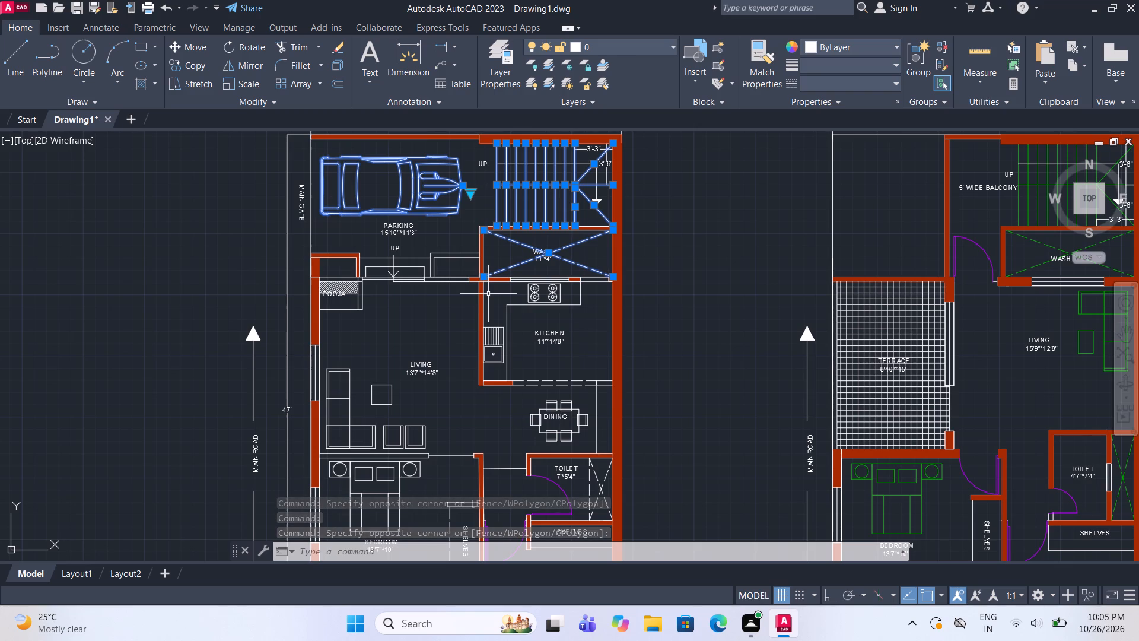
middle_click_drag(546, 337, 551, 319)
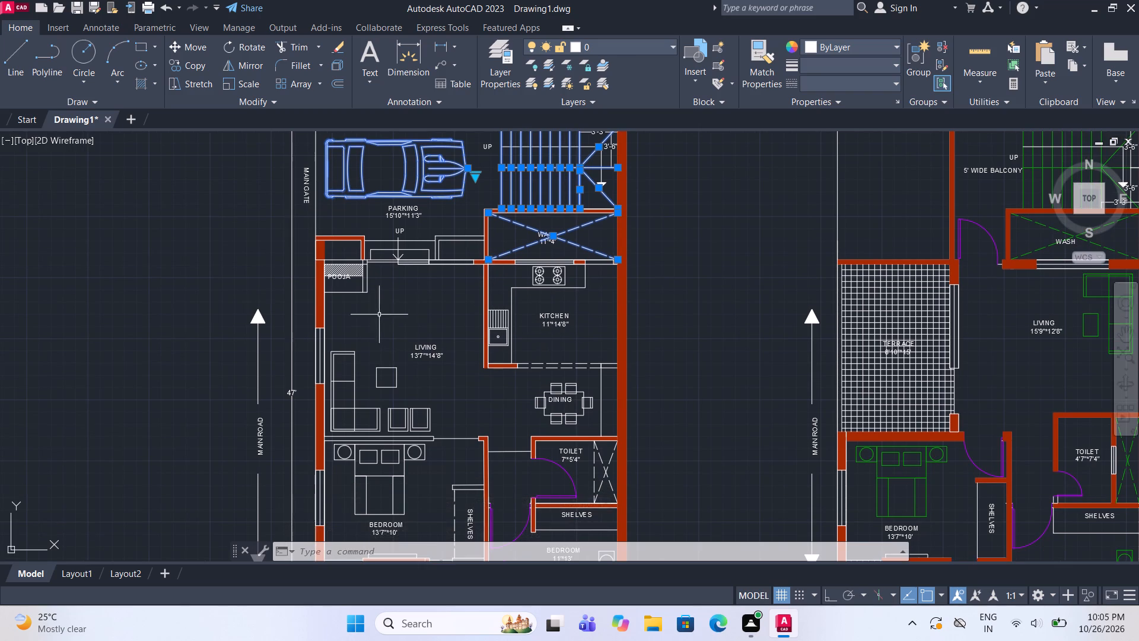
scroll(404, 410, "up", 1)
left_click(453, 446)
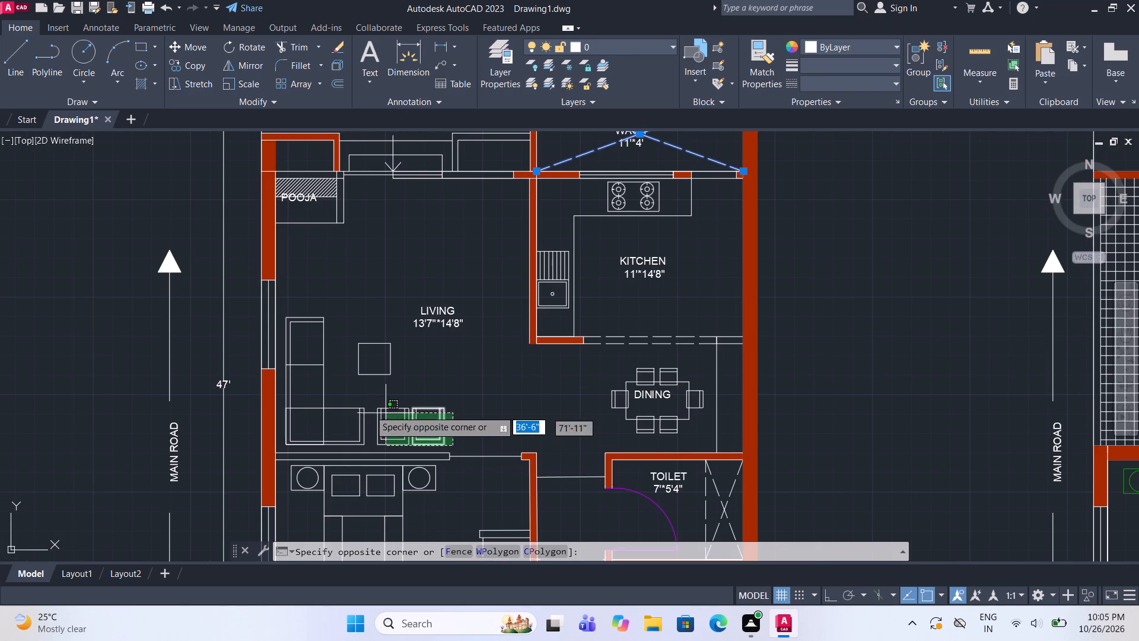
left_click(310, 350)
left_click(334, 402)
left_click(287, 297)
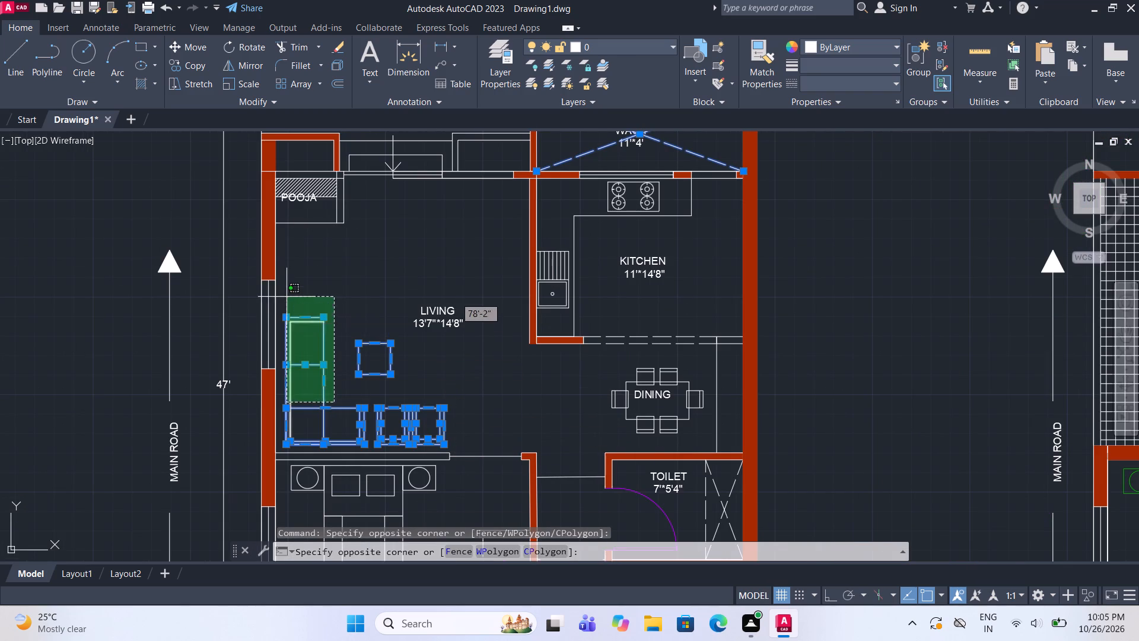
scroll(340, 468, "up", 3)
left_click(363, 401)
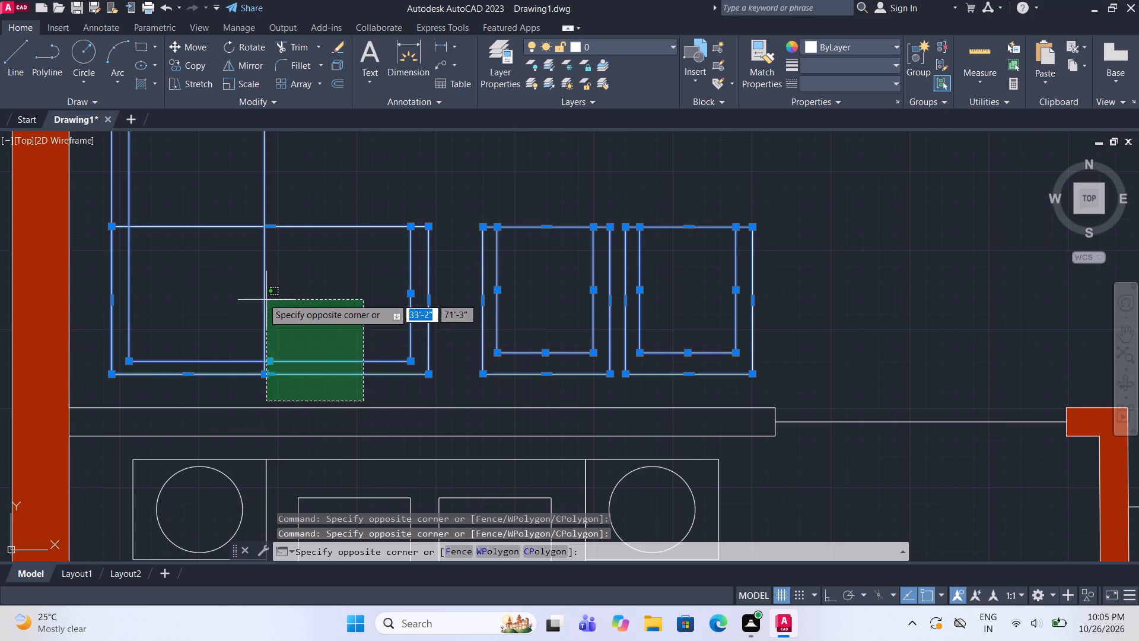
left_click(257, 294)
Add the ground-floor dining table and its six chairs to the selection, leaving out the DINING label.
scroll(317, 337, "down", 2)
scroll(416, 353, "down", 2)
scroll(658, 341, "up", 2)
scroll(551, 321, "up", 2)
left_click_drag(553, 362, 549, 353)
left_click(446, 164)
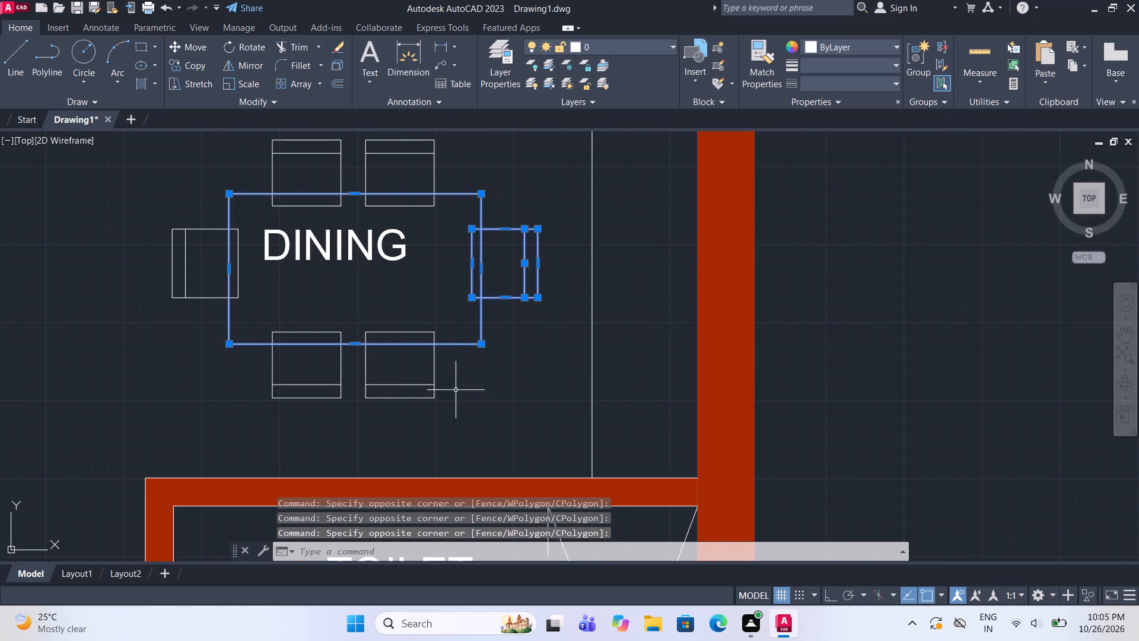
left_click(462, 414)
left_click(227, 290)
left_click_drag(203, 328, 202, 320)
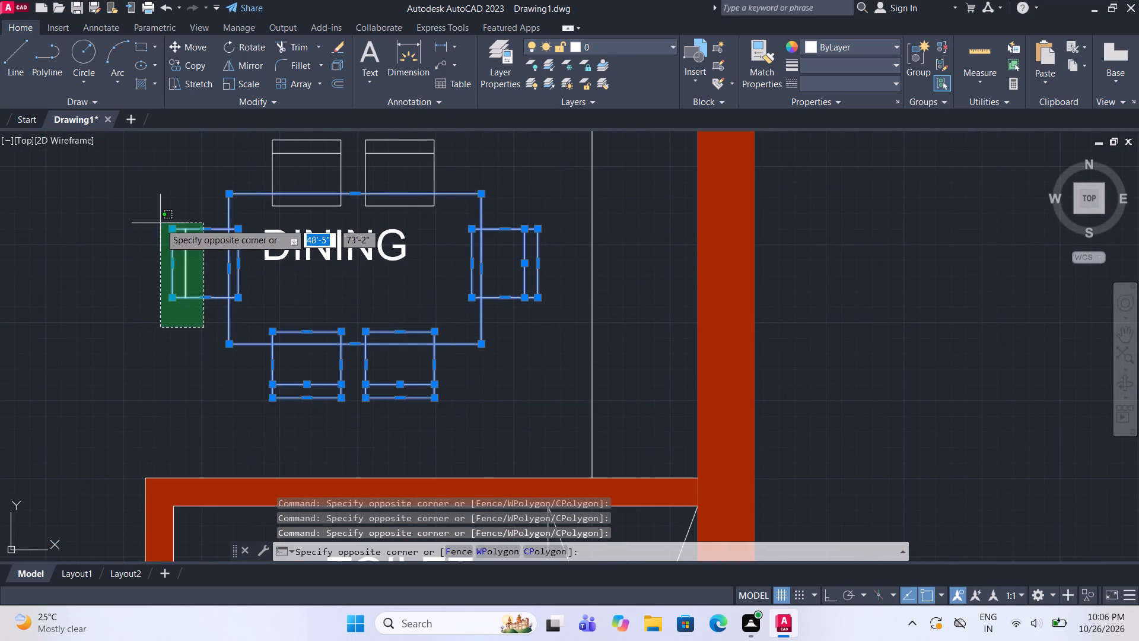
left_click(160, 223)
middle_click_drag(398, 224, 425, 303)
left_click(492, 249)
left_click_drag(260, 159, 260, 161)
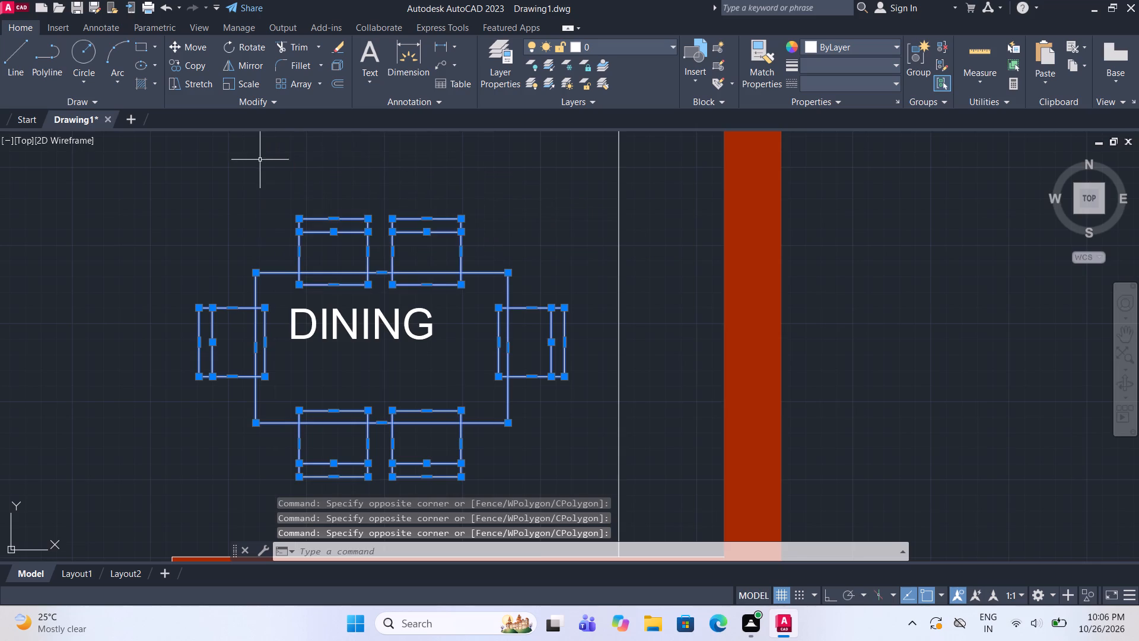
left_click_drag(260, 161, 267, 162)
Add the beds and side tables of the ground-floor 13'7"*10' and 11'*13' bedrooms to the selection.
scroll(501, 221, "down", 4)
scroll(333, 335, "up", 2)
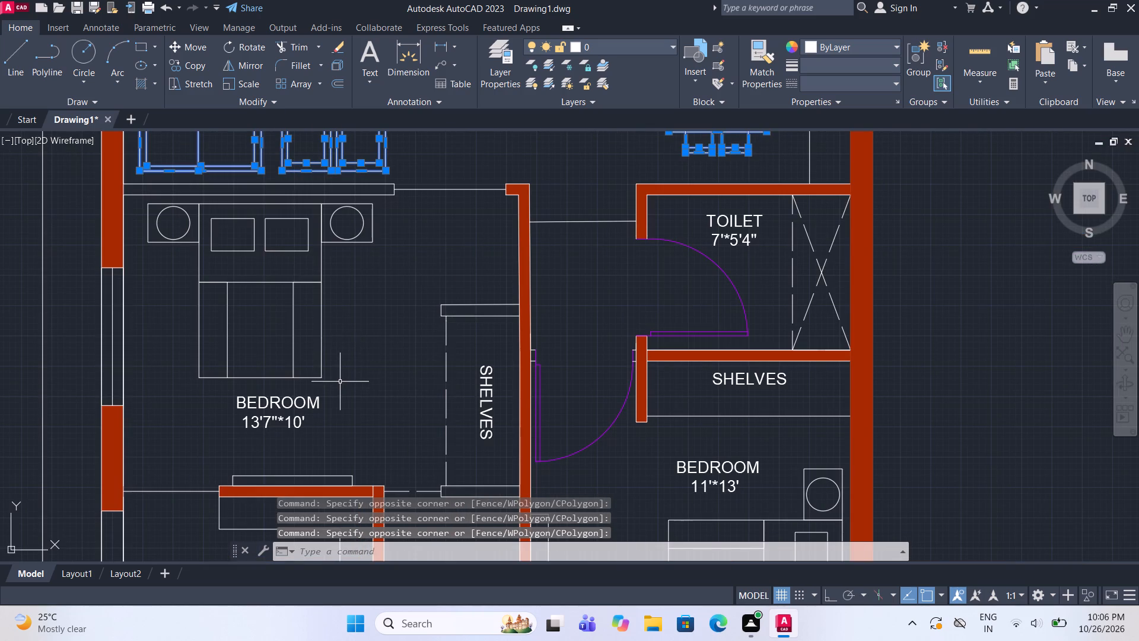
left_click(340, 382)
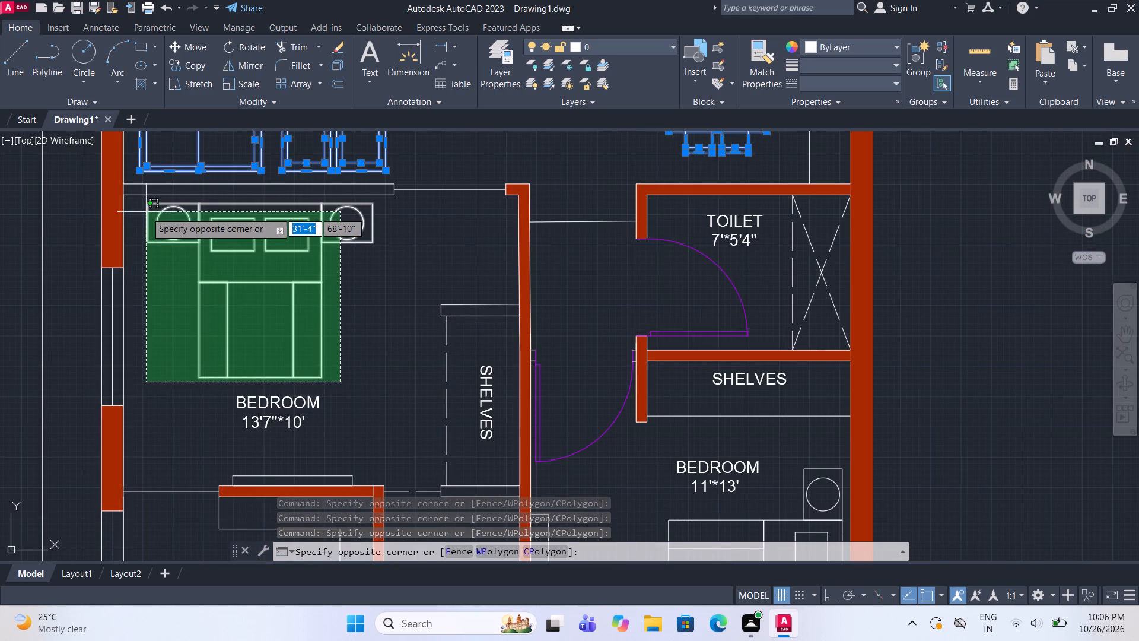
left_click(162, 221)
scroll(310, 261, "down", 2)
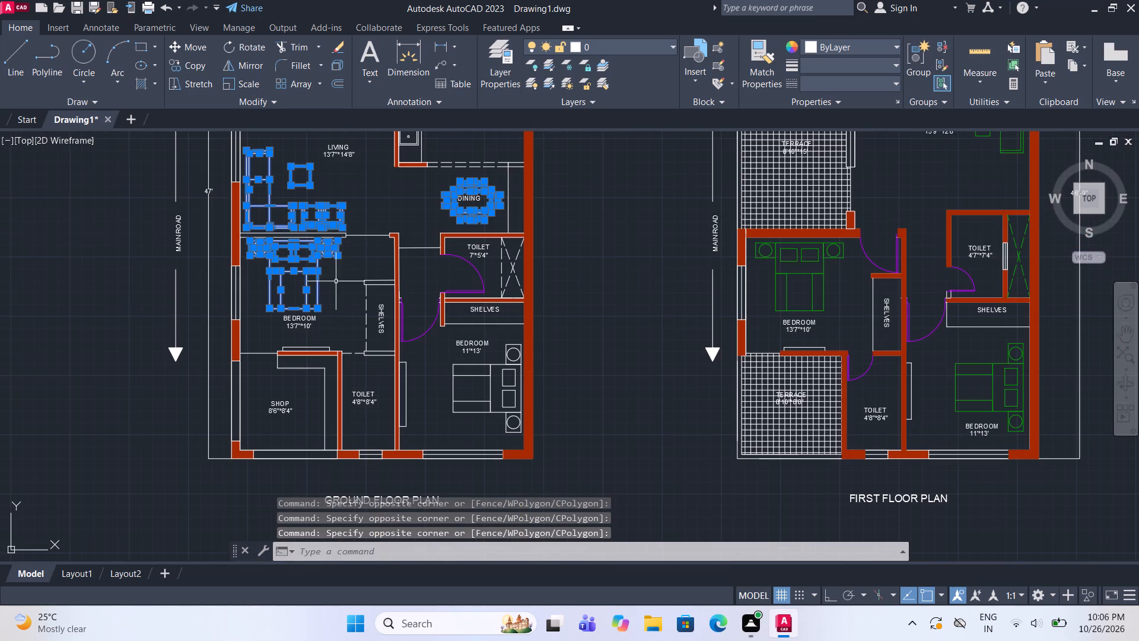
scroll(517, 419, "up", 2)
left_click_drag(507, 460, 504, 455)
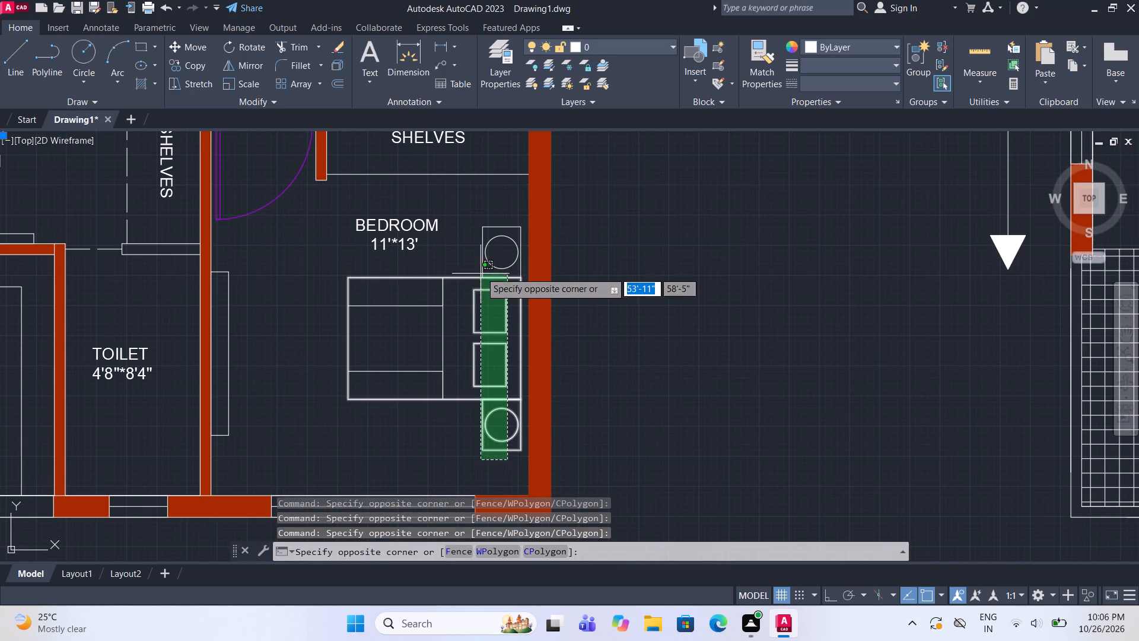
left_click(478, 218)
left_click_drag(450, 428, 432, 414)
left_click(363, 290)
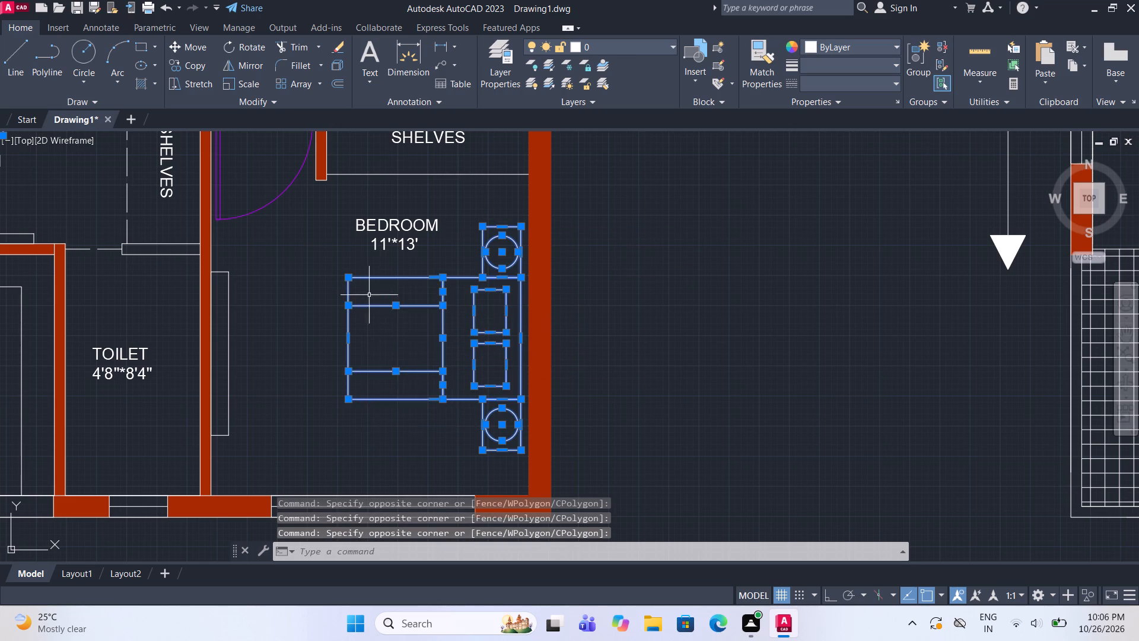
Add the SHOP counter and the thin wall units in both ground-floor bedrooms to the selection, and assign everything selected to layer FUR.
scroll(384, 306, "down", 1)
scroll(285, 339, "up", 1)
left_click(286, 339)
scroll(321, 337, "down", 2)
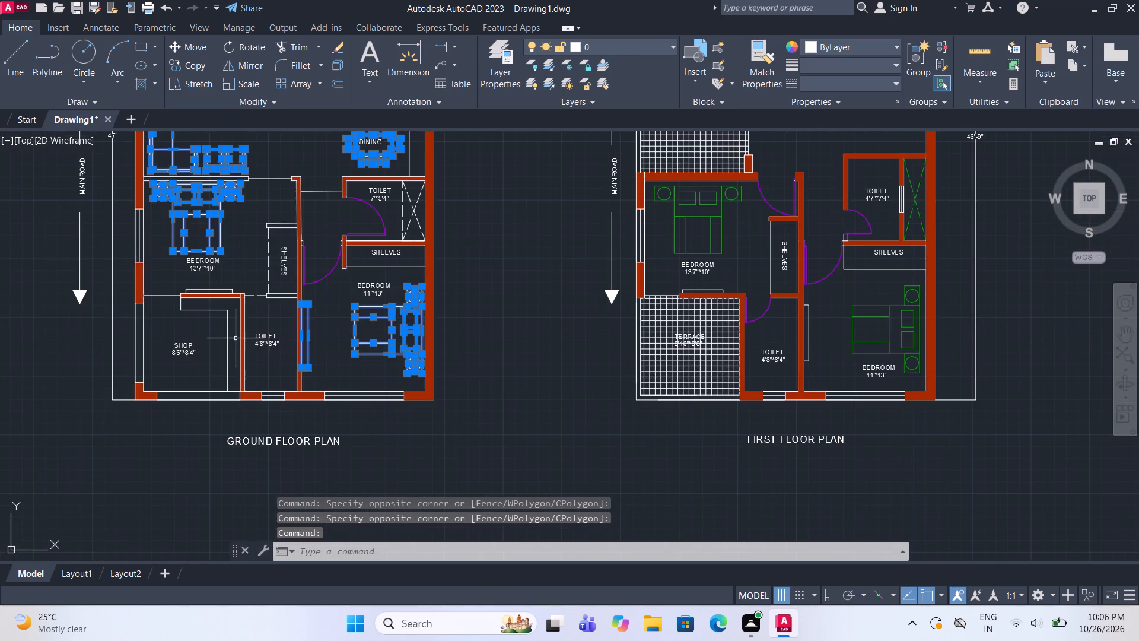
scroll(232, 338, "up", 2)
left_click(228, 336)
left_click(192, 261)
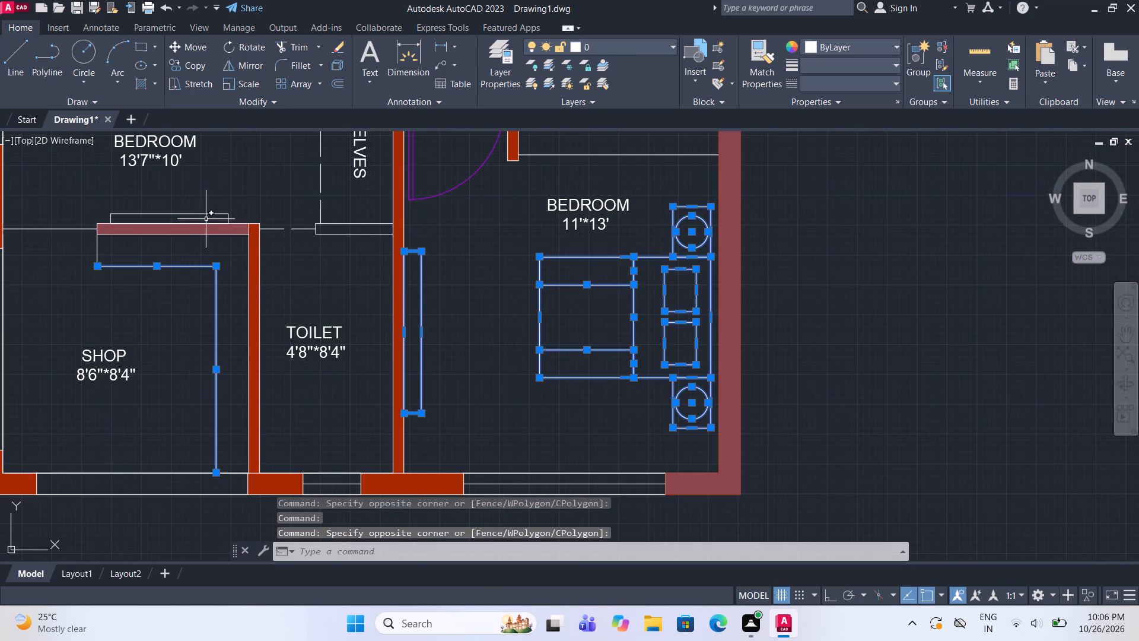
left_click(208, 211)
left_click(179, 217)
middle_click_drag(248, 224, 277, 262)
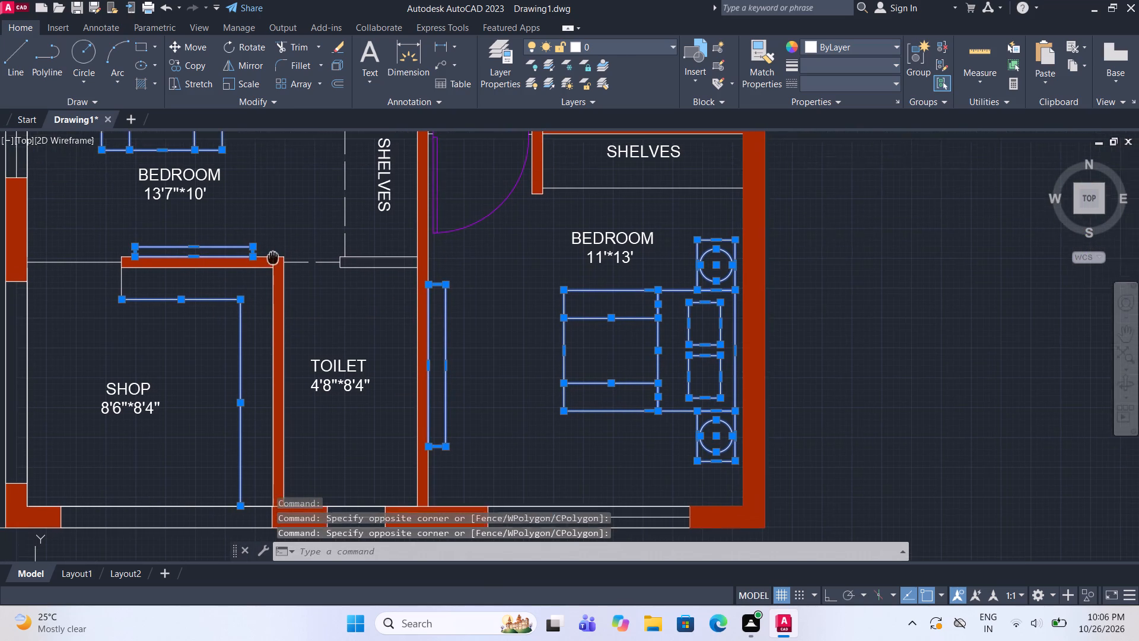
middle_click_drag(277, 262, 283, 266)
left_click(601, 45)
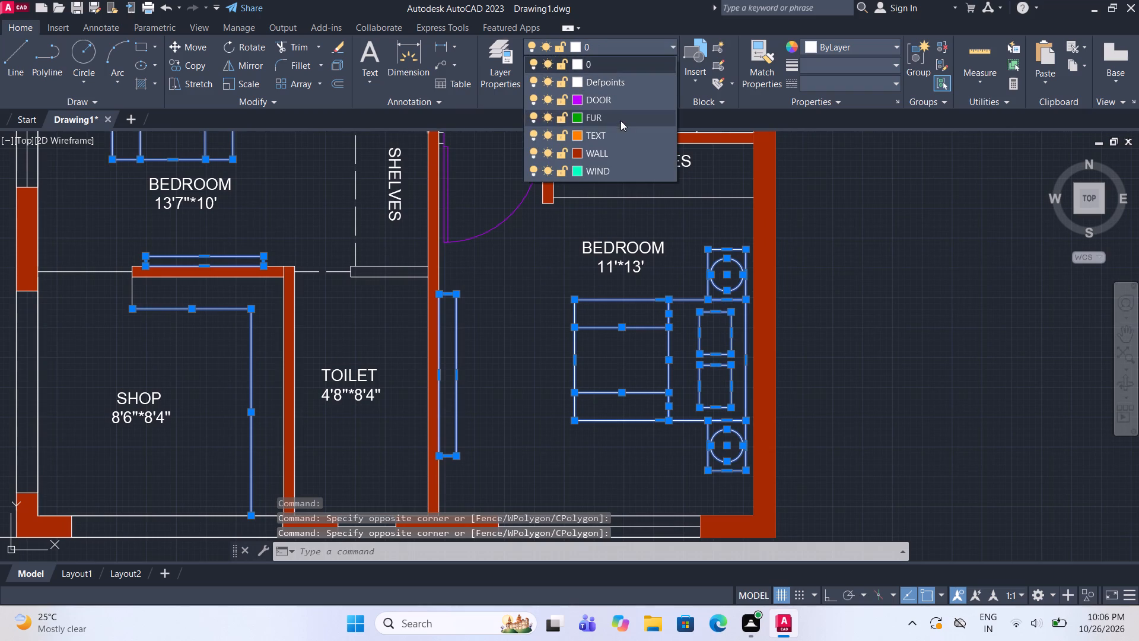
left_click(616, 116)
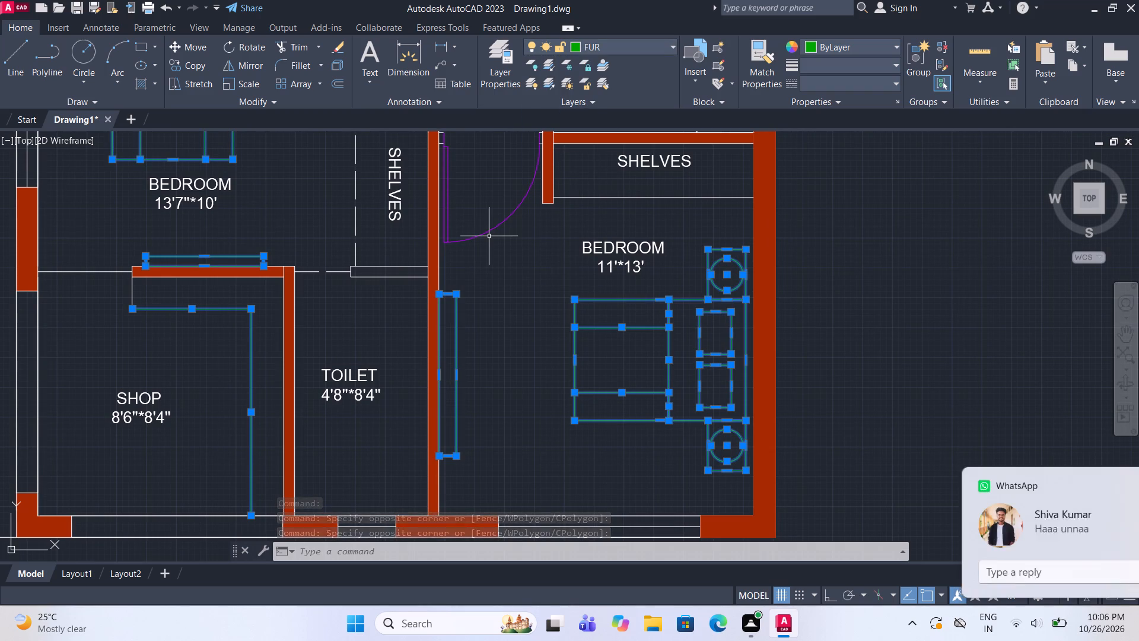
left_click(1102, 487)
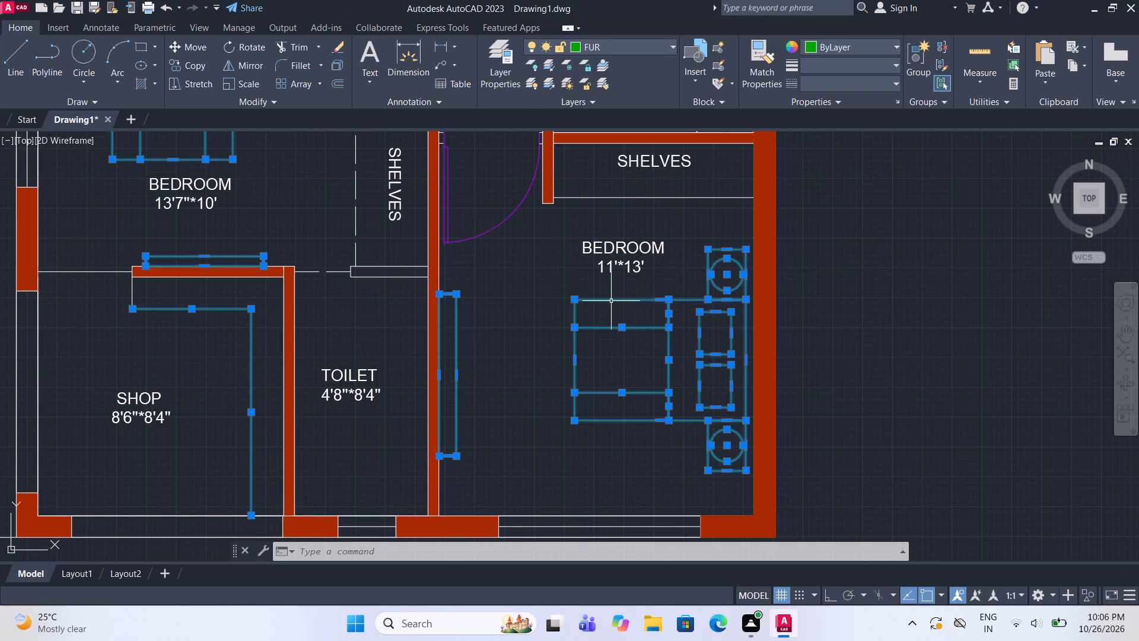
key("Escape")
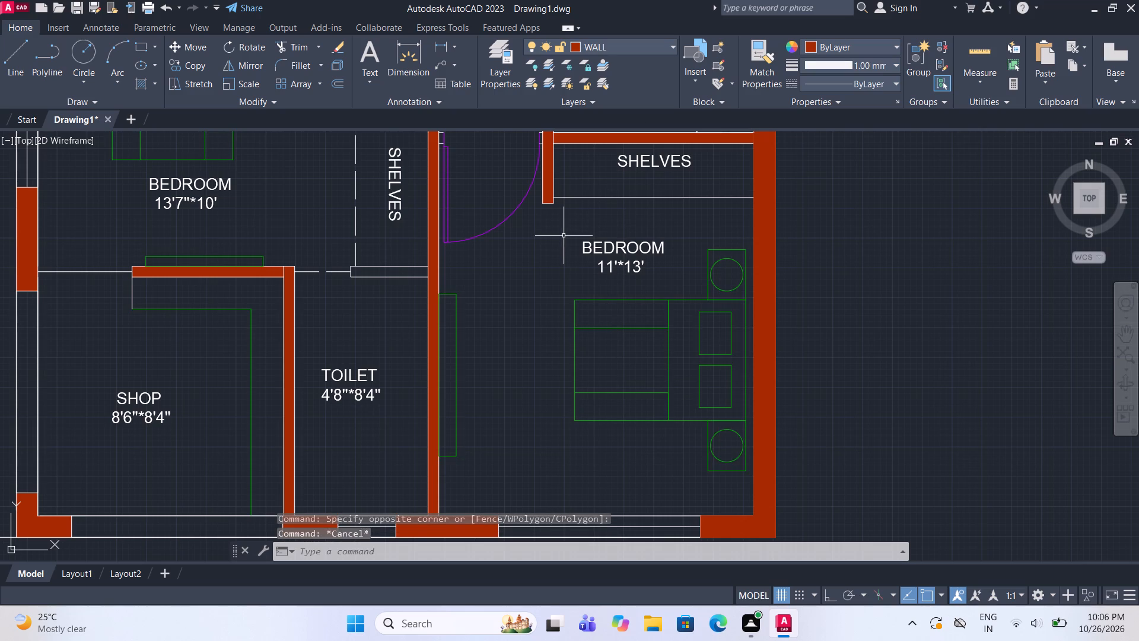
Solid-hatch the short wall stub between the 4'8"*8'4" toilet and the SHELVES of the ground-floor 13'7"*10' bedroom.
key("h")
key("Return")
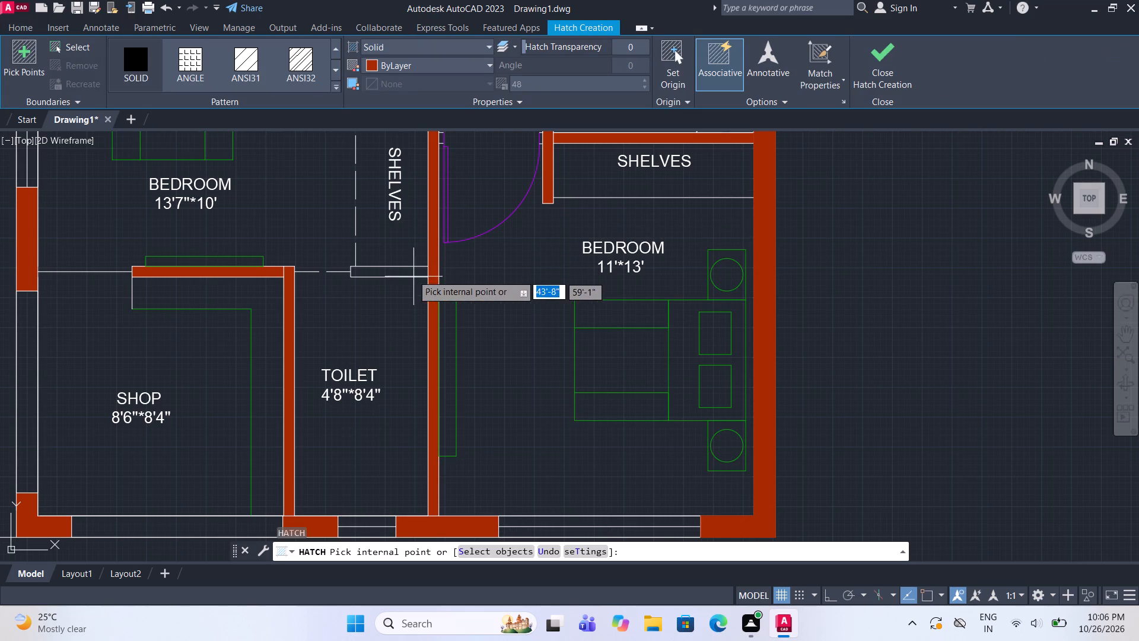
left_click(407, 271)
left_click(870, 73)
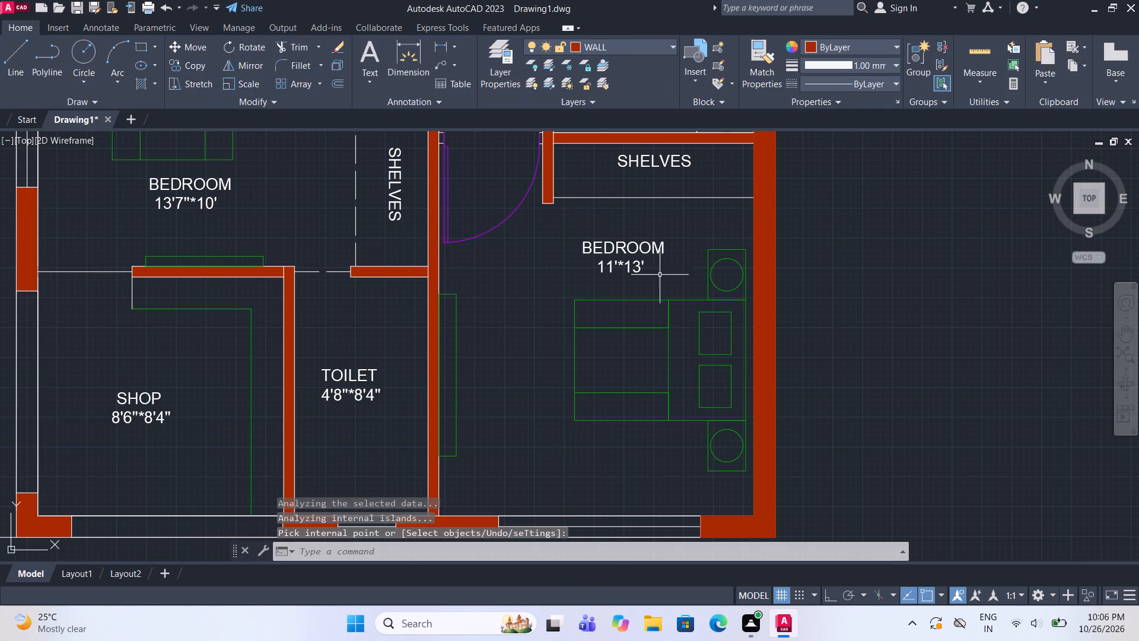
Solid-hatch the ground-floor wall segment between the living room and the 13'7"*10' bedroom.
scroll(567, 348, "down", 2)
middle_click_drag(556, 225, 564, 323)
scroll(634, 335, "up", 1)
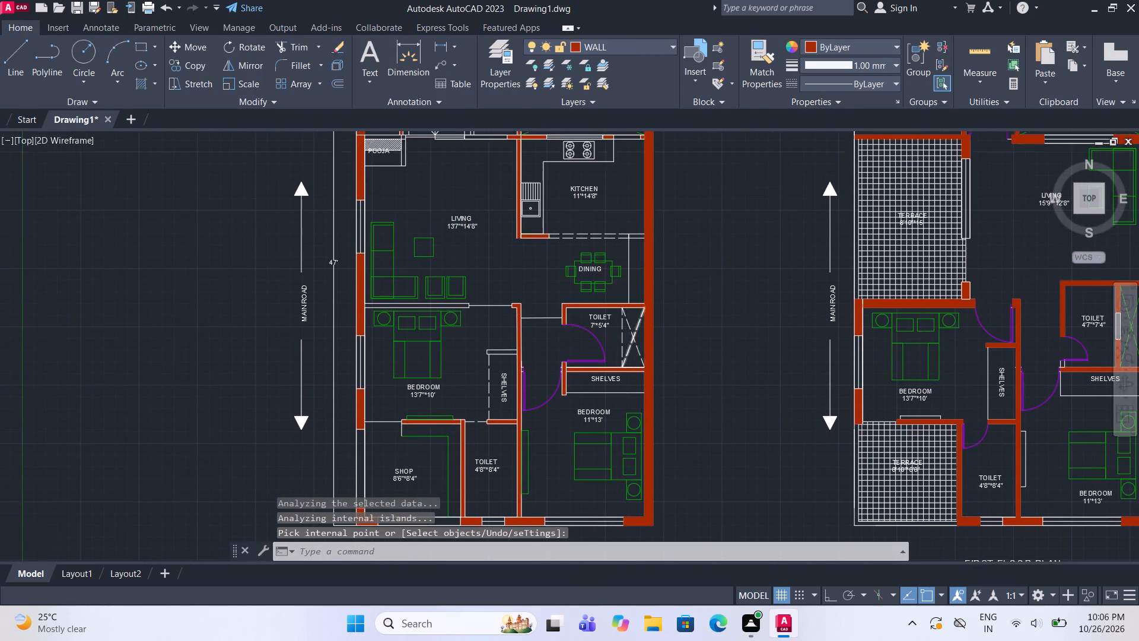
scroll(634, 335, "up", 2)
scroll(614, 335, "down", 4)
scroll(479, 318, "up", 4)
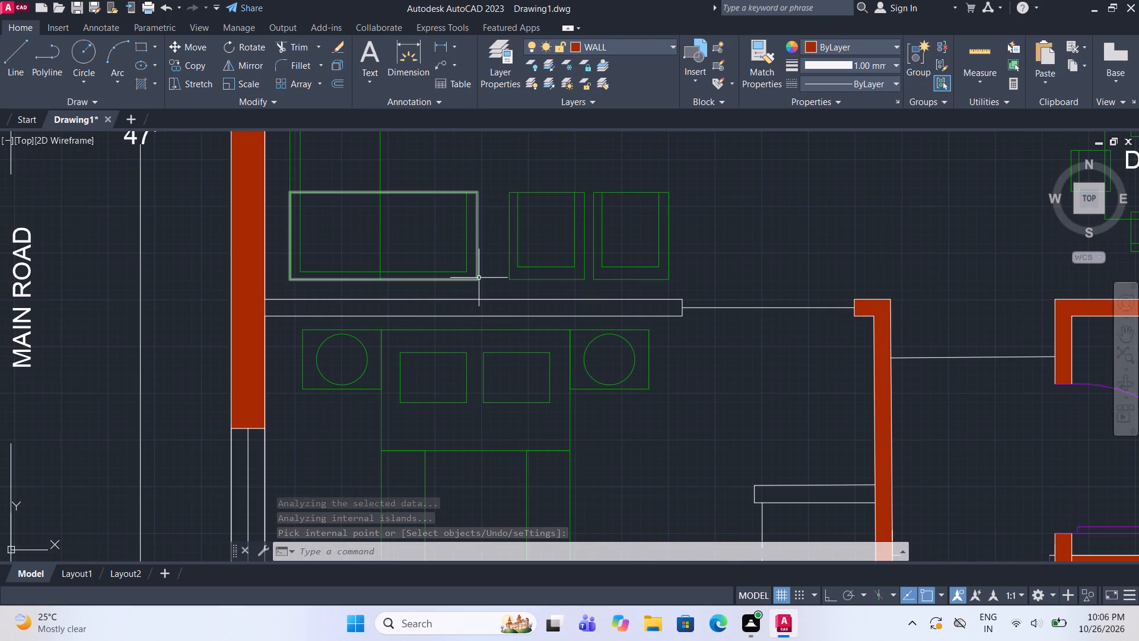
key("h")
key("Return")
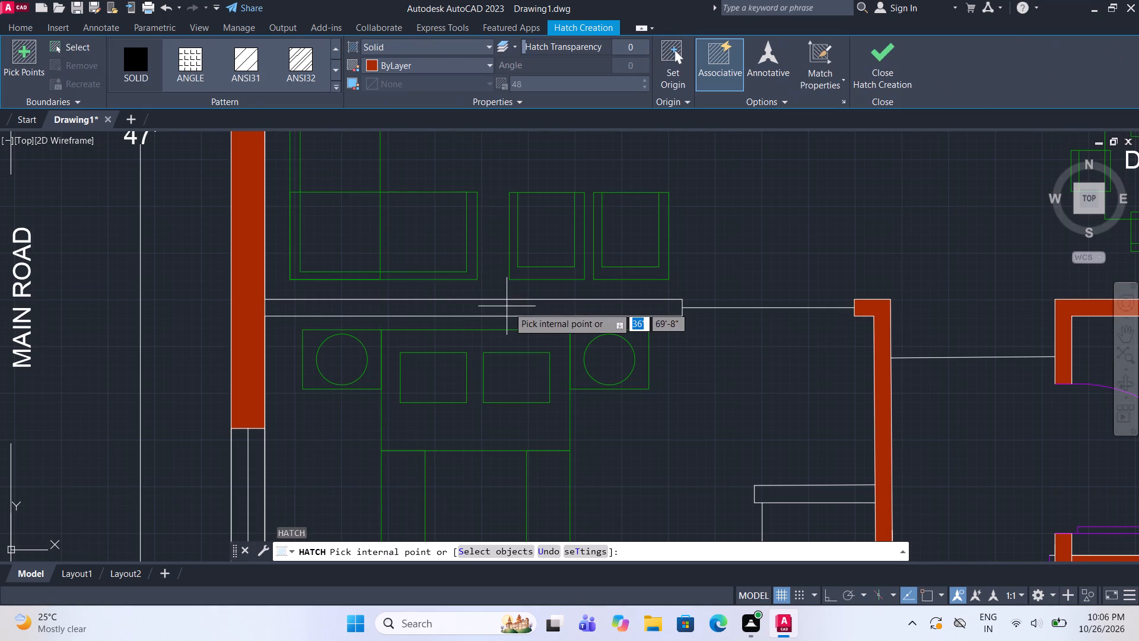
left_click(508, 307)
left_click(890, 66)
Stretch the rectangle in the wall opening between PARKING and LIVING until its end meets the hatched wall stub near the kitchen.
scroll(508, 335, "down", 2)
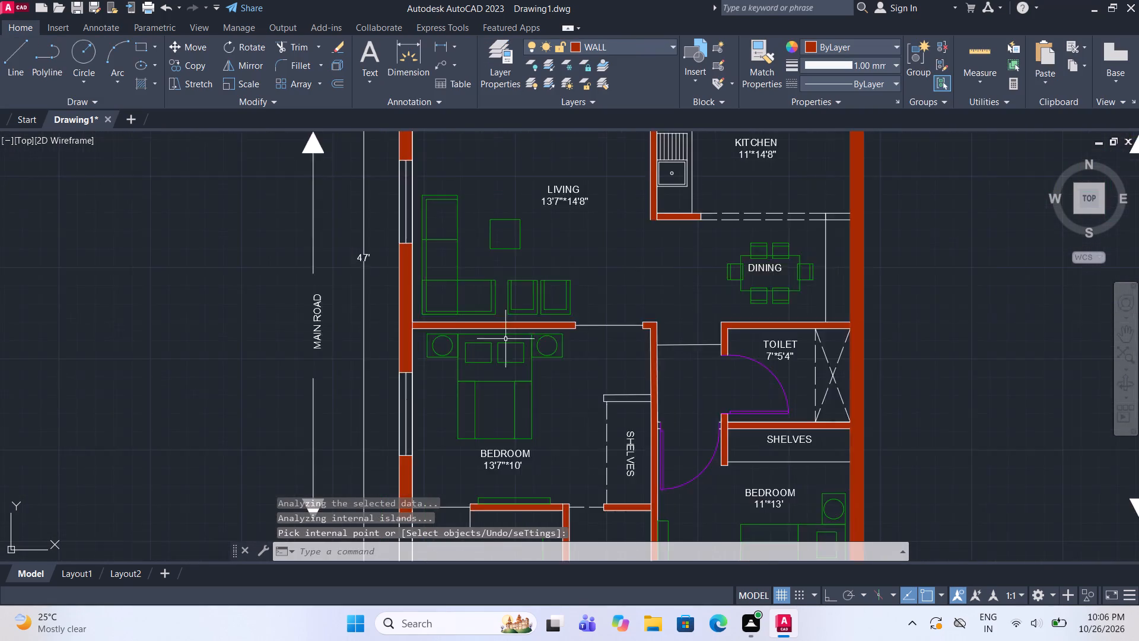
scroll(506, 339, "down", 1)
middle_click_drag(616, 343, 577, 422)
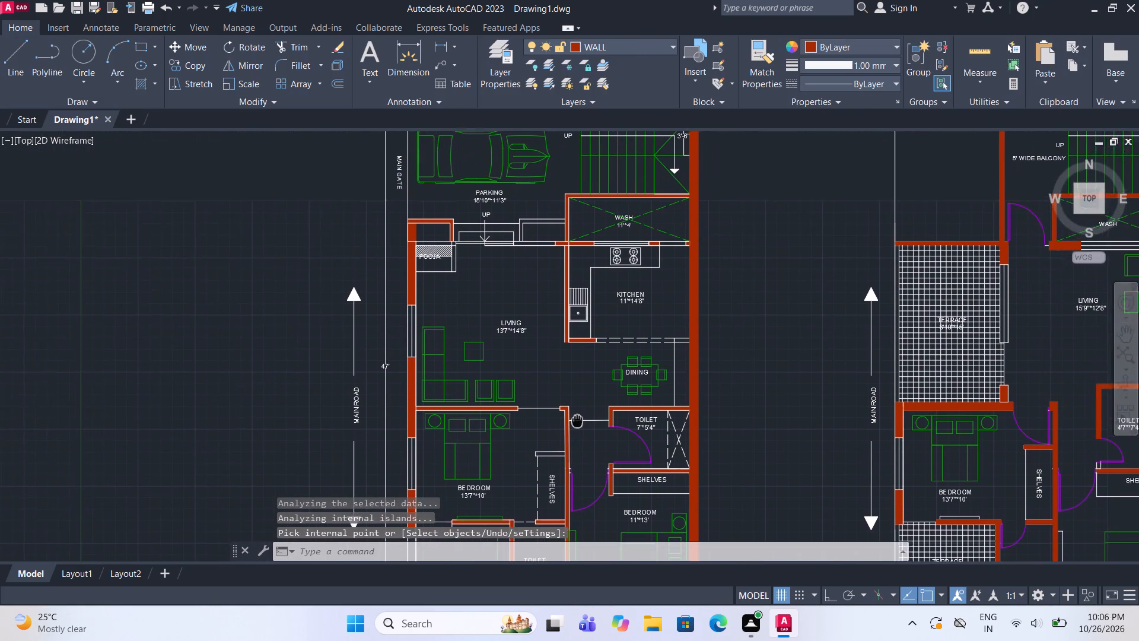
middle_click_drag(577, 422, 575, 434)
scroll(535, 236, "up", 2)
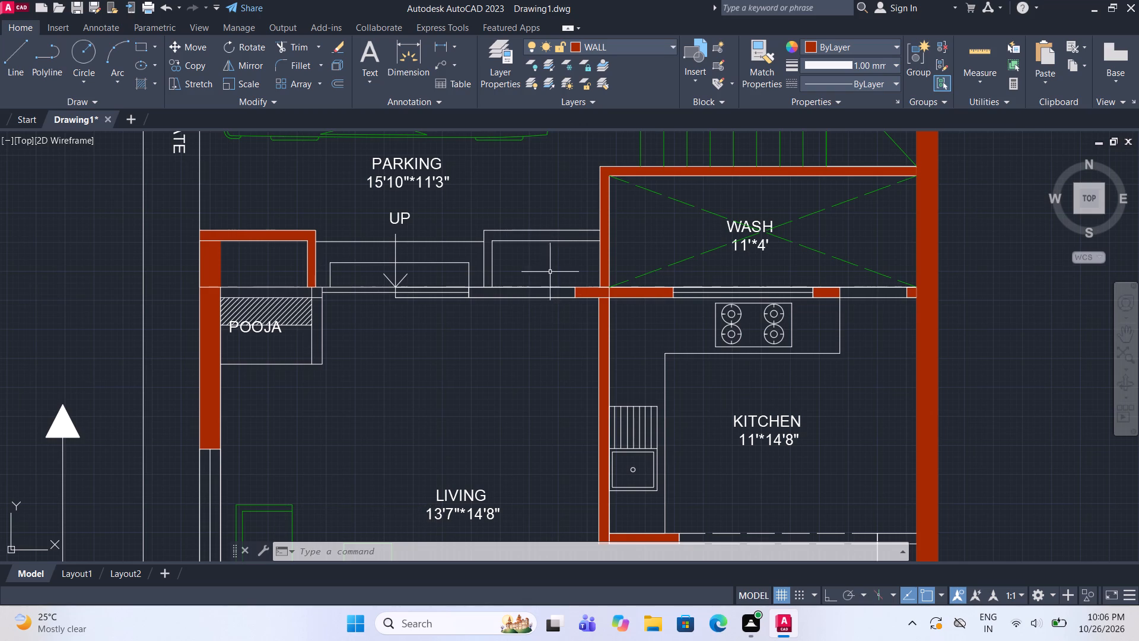
scroll(517, 283, "up", 2)
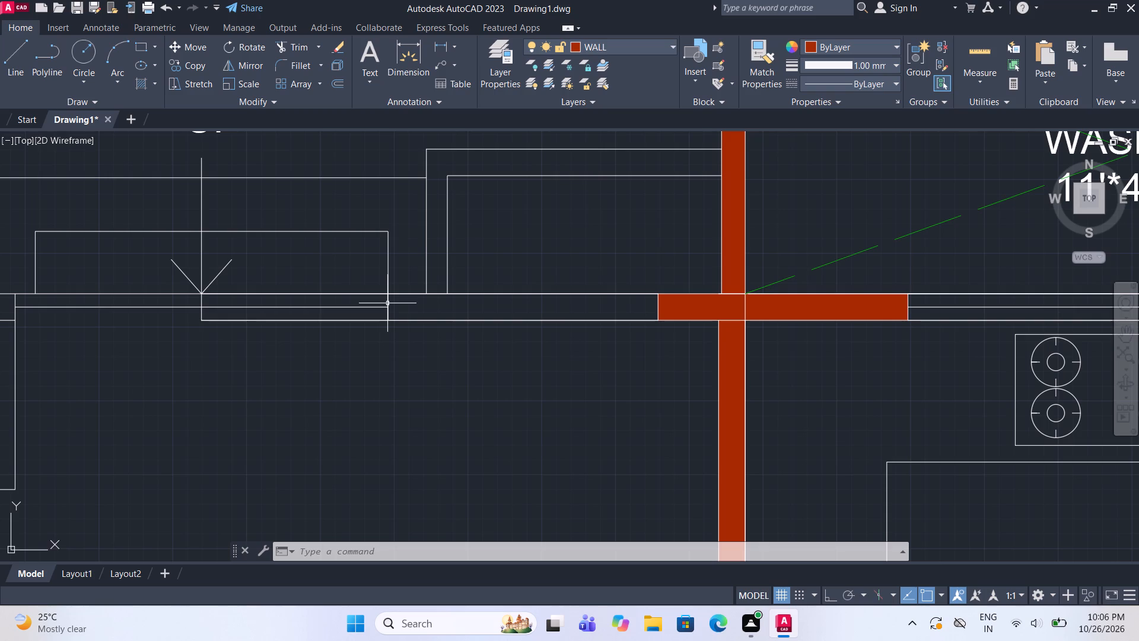
left_click(387, 303)
key("Delete")
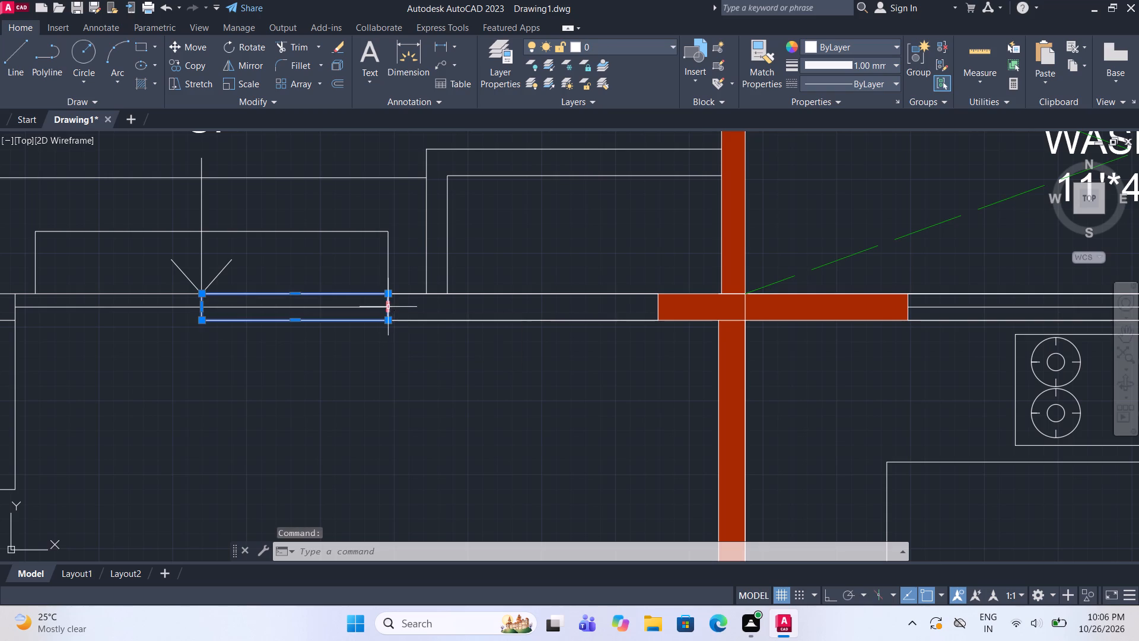
left_click(385, 308)
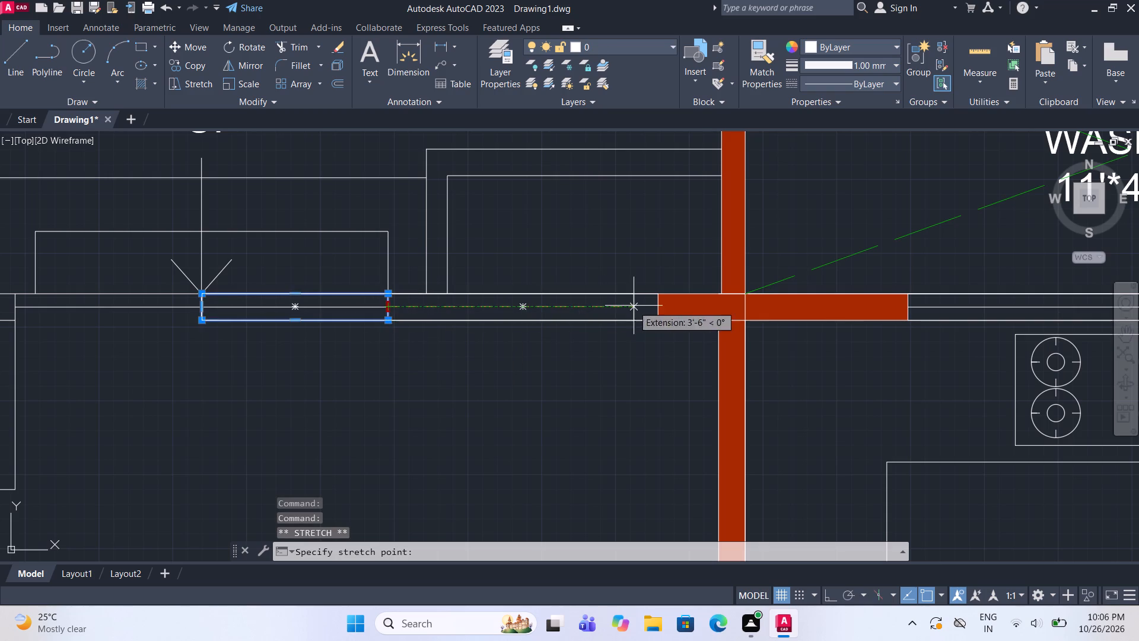
left_click(656, 306)
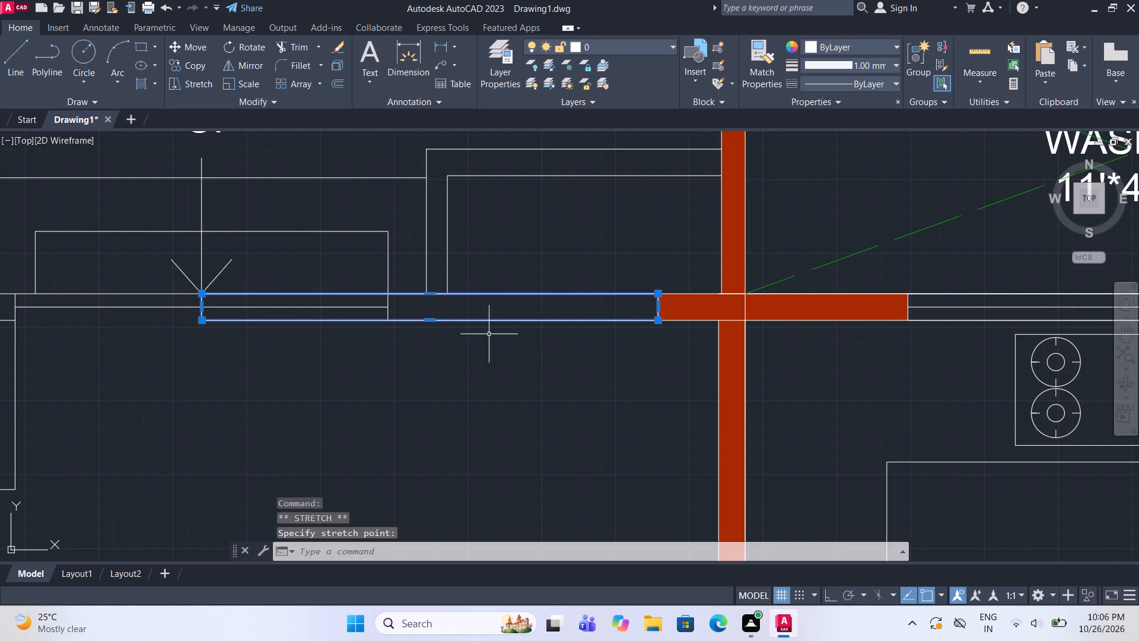
key("Escape")
Trim away the short line still crossing the stretched rectangle in the PARKING–LIVING wall opening.
left_click(388, 312)
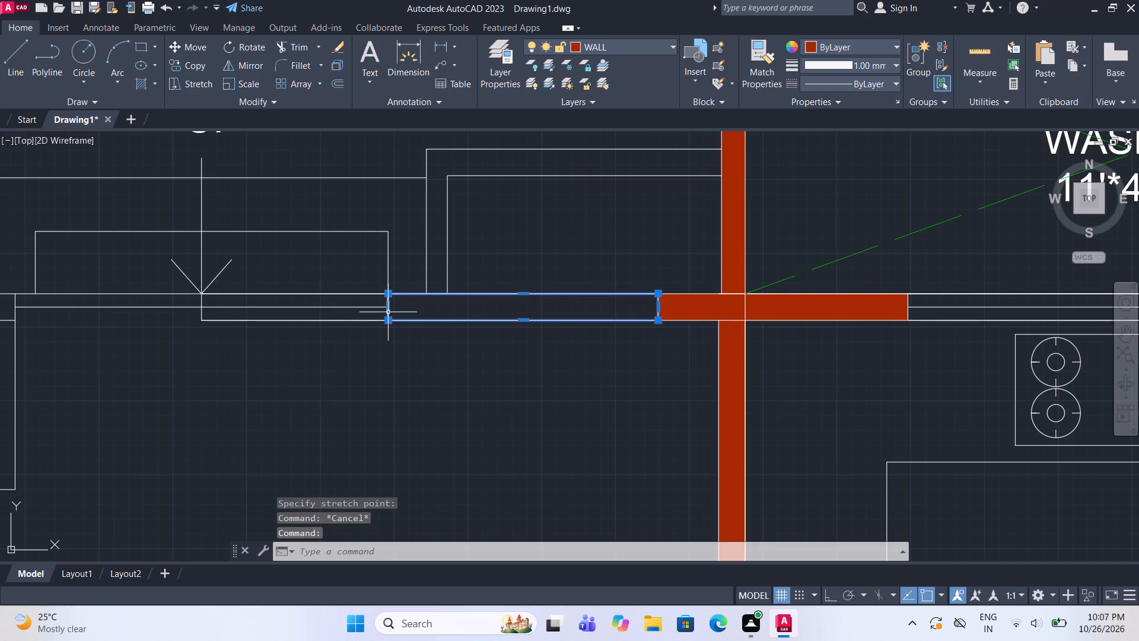
scroll(392, 309, "up", 2)
key("space")
left_click(296, 46)
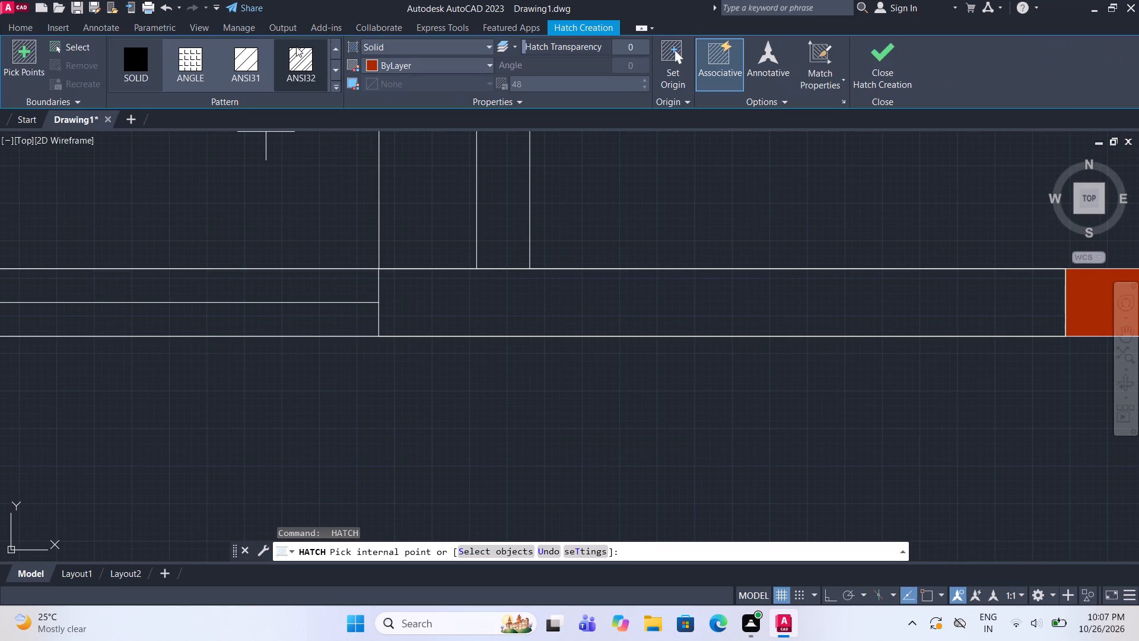
key("Escape")
left_click(295, 43)
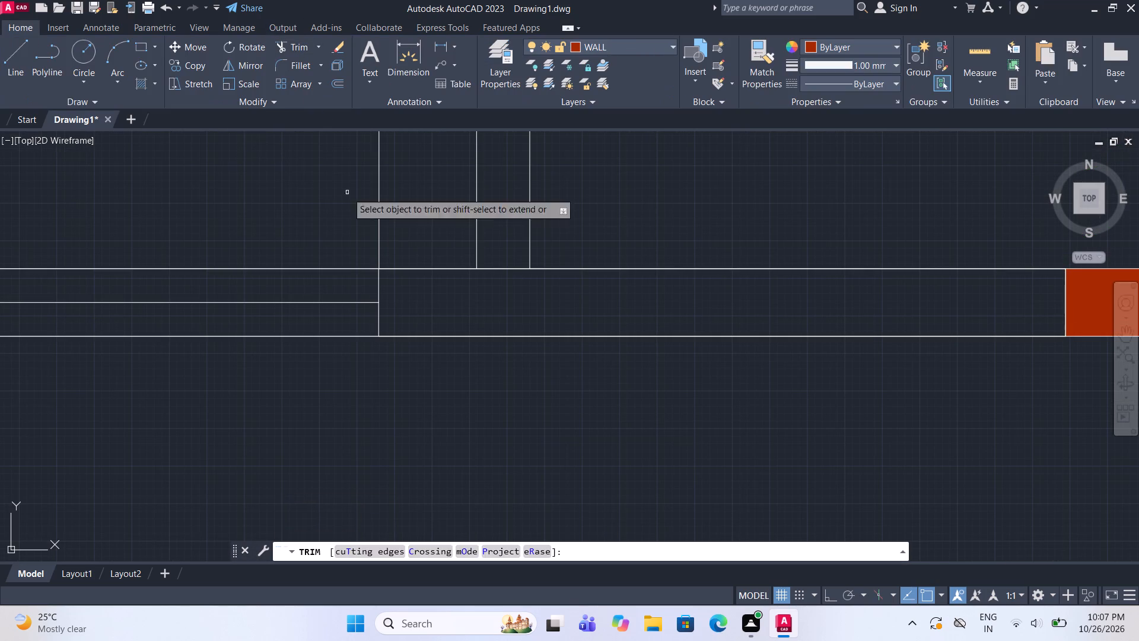
left_click_drag(369, 274, 363, 318)
key("Escape")
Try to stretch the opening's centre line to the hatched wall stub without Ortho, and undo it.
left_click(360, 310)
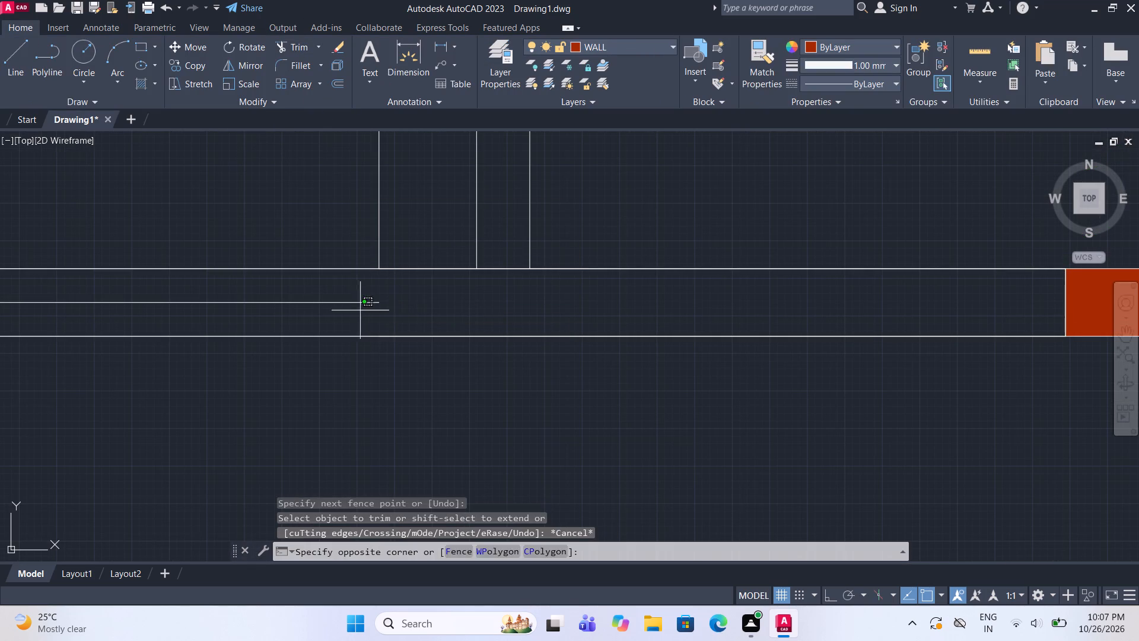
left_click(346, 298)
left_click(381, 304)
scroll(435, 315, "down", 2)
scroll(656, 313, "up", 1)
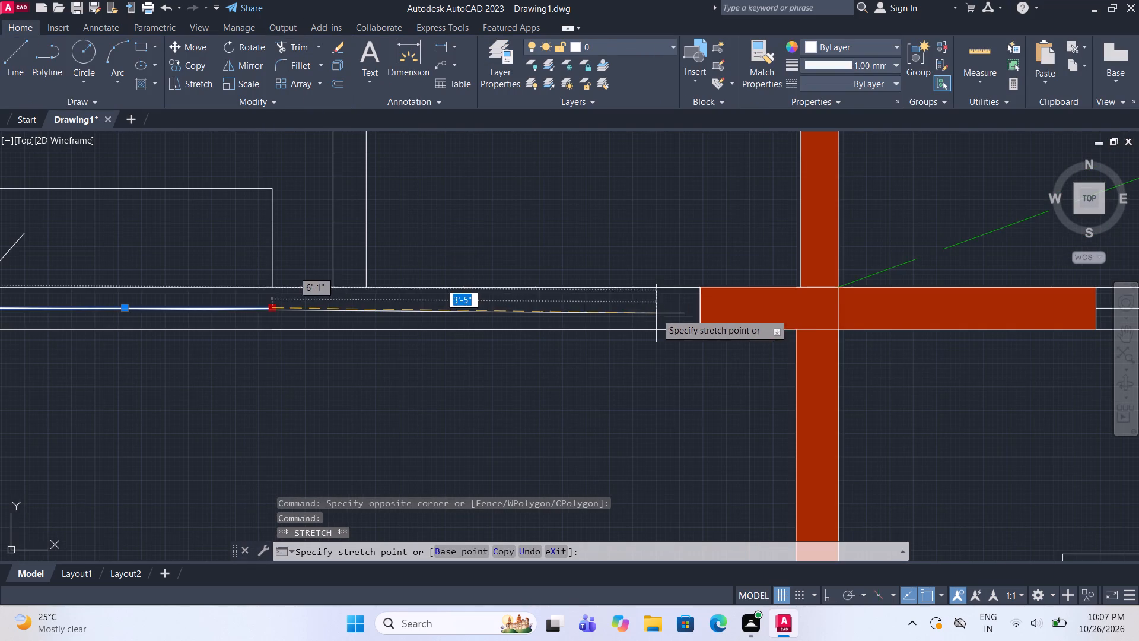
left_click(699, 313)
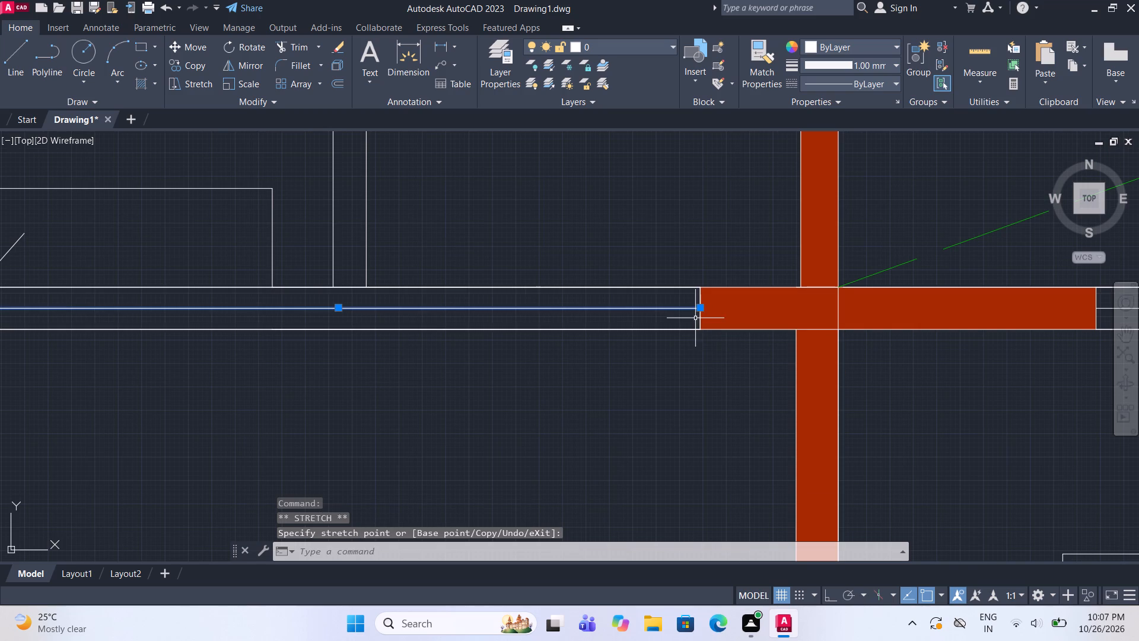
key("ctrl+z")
With Ortho on, stretch the centre line of the PARKING–LIVING wall opening horizontally to the edge of the hatched wall stub.
left_click(327, 302)
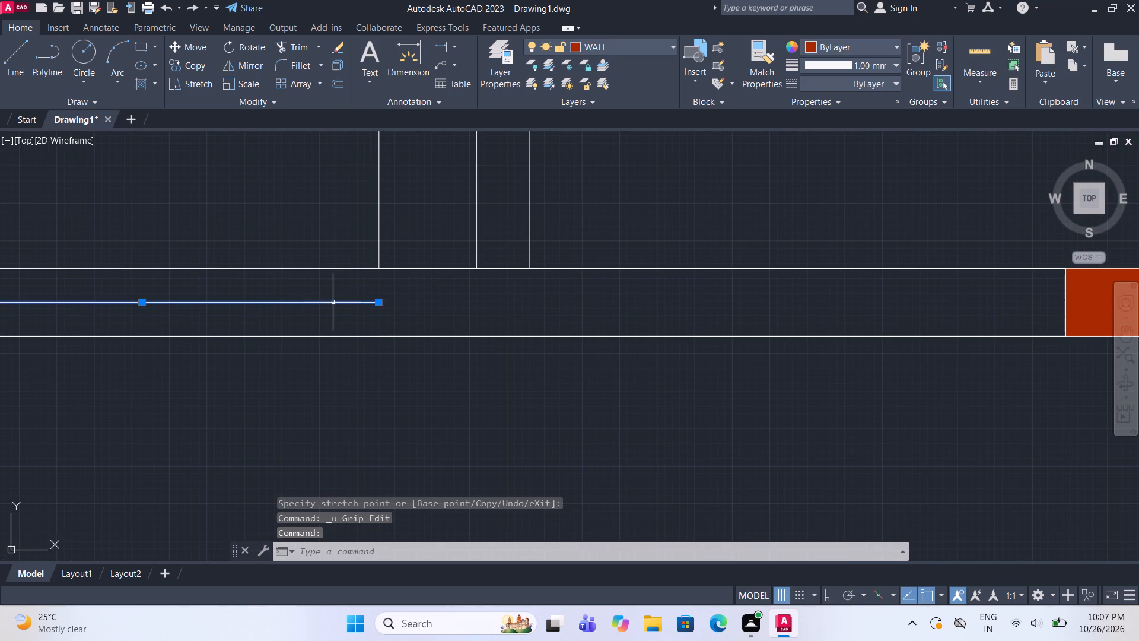
left_click(380, 303)
scroll(408, 331, "down", 2)
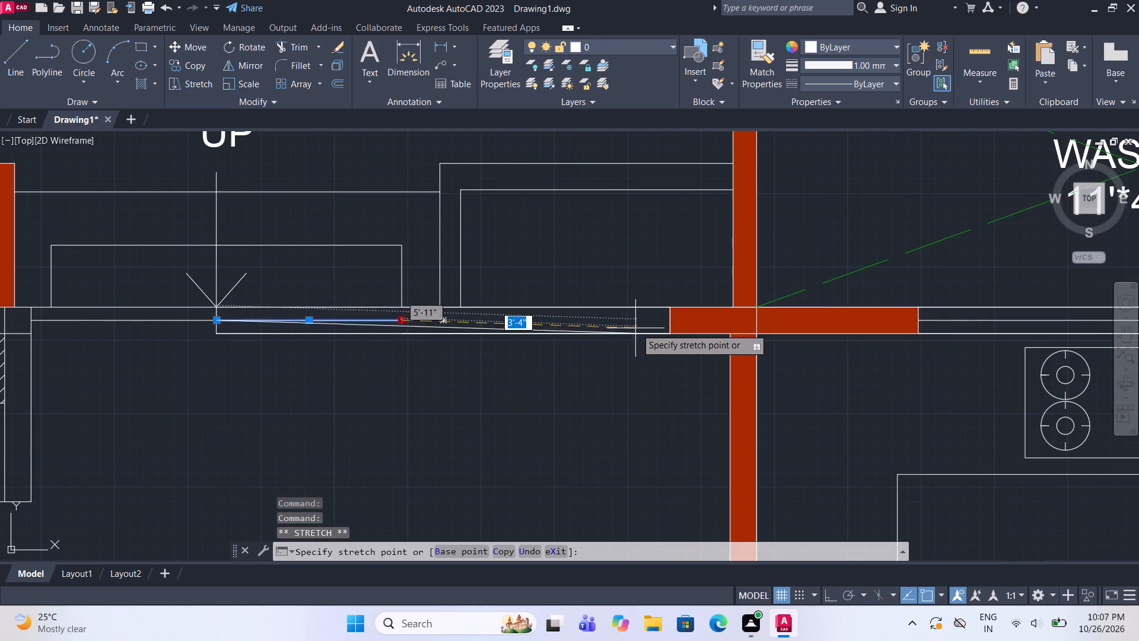
scroll(637, 328, "up", 2)
key("F8")
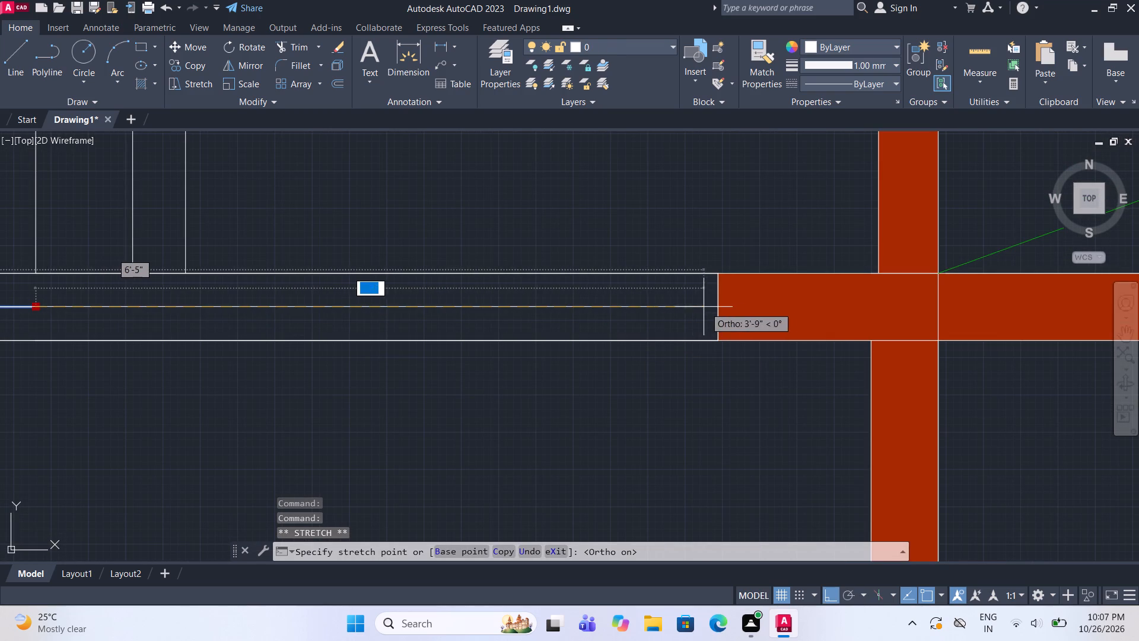
left_click(719, 307)
key("Escape")
scroll(564, 341, "down", 1)
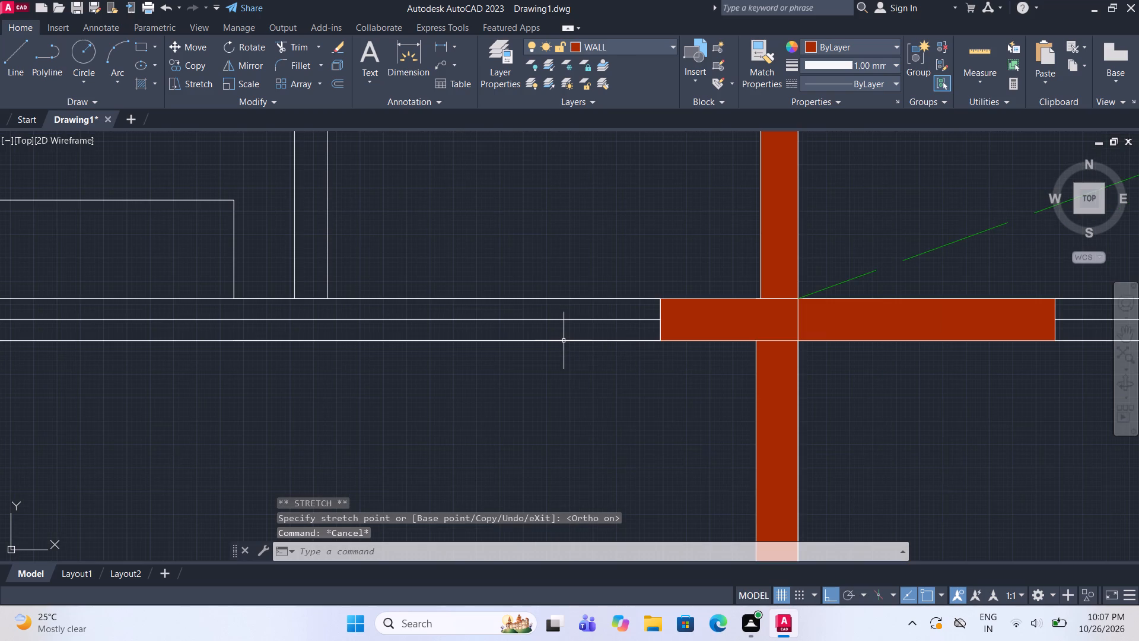
key("F5")
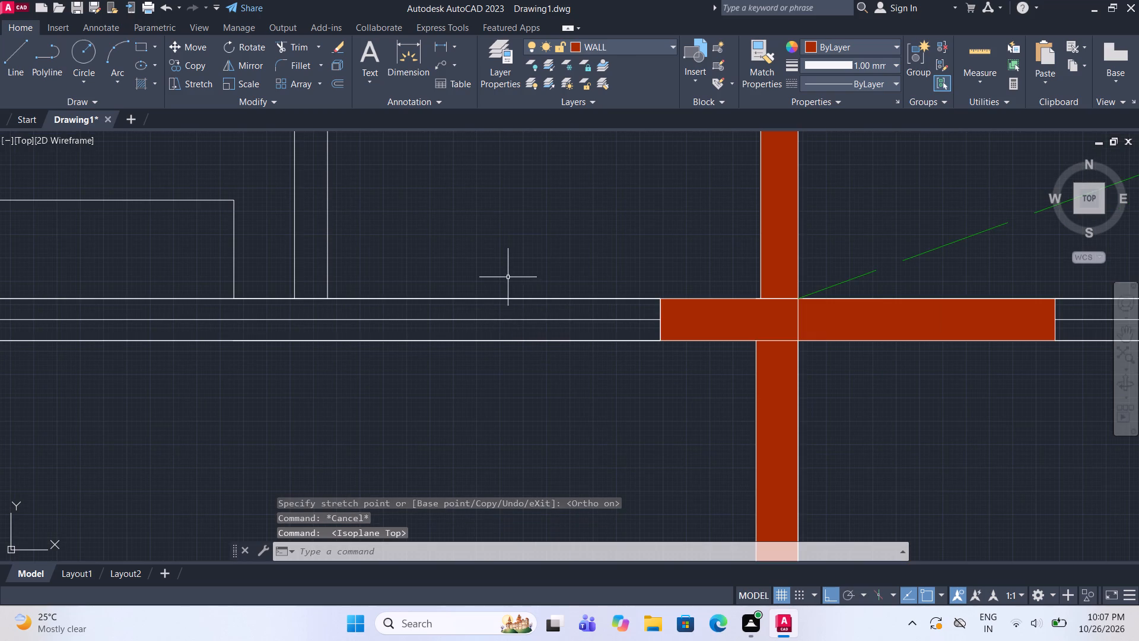
Fill the walls behind and beside POOJA with solid hatch on the WALL layer, including their corner junction.
scroll(508, 277, "down", 5)
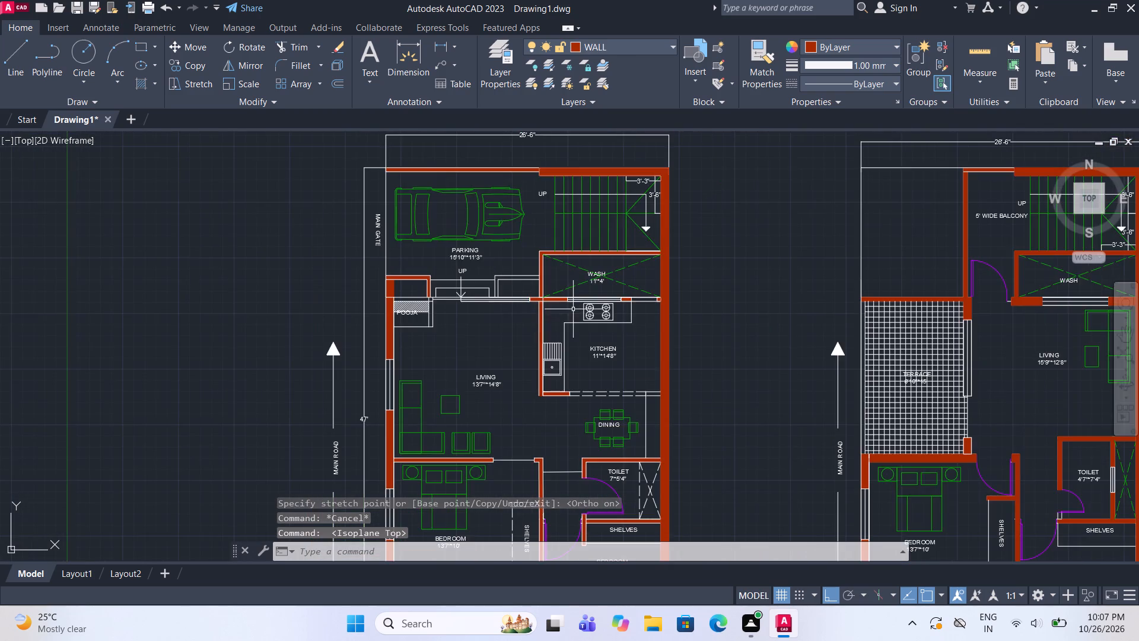
scroll(573, 309, "up", 2)
middle_click_drag(284, 317, 322, 316)
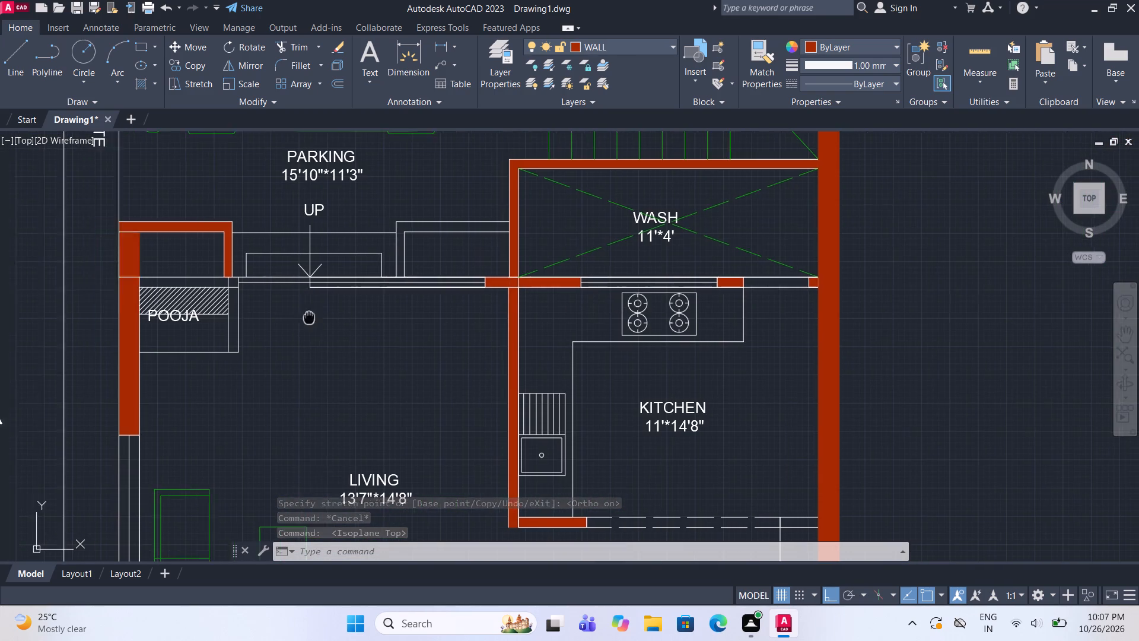
middle_click_drag(322, 316, 432, 321)
scroll(284, 293, "up", 1)
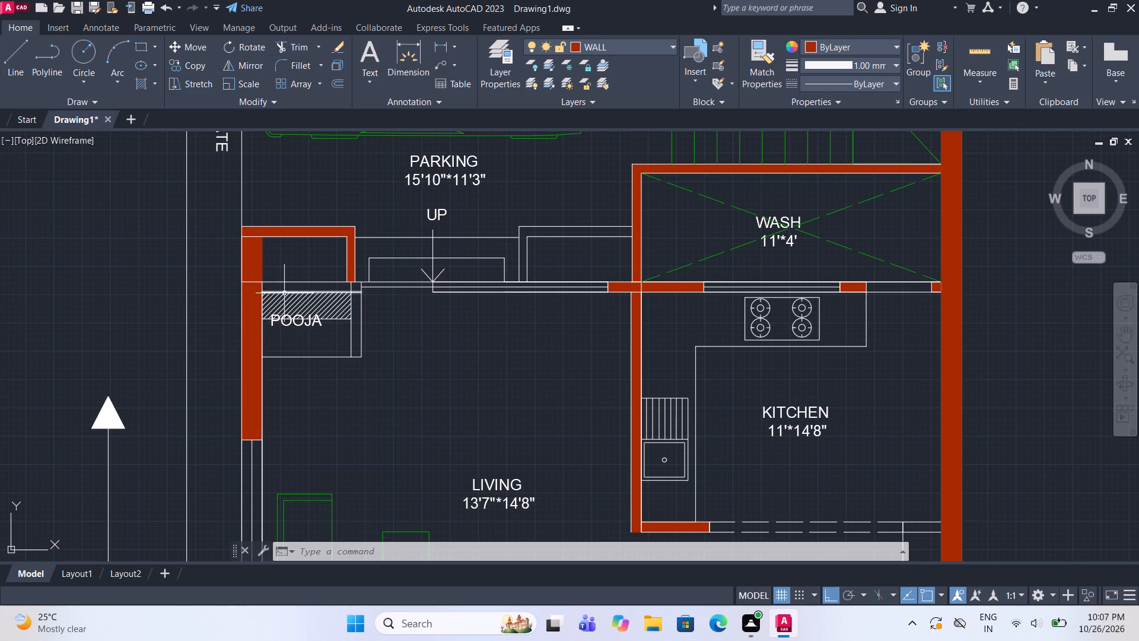
key("h")
key("Return")
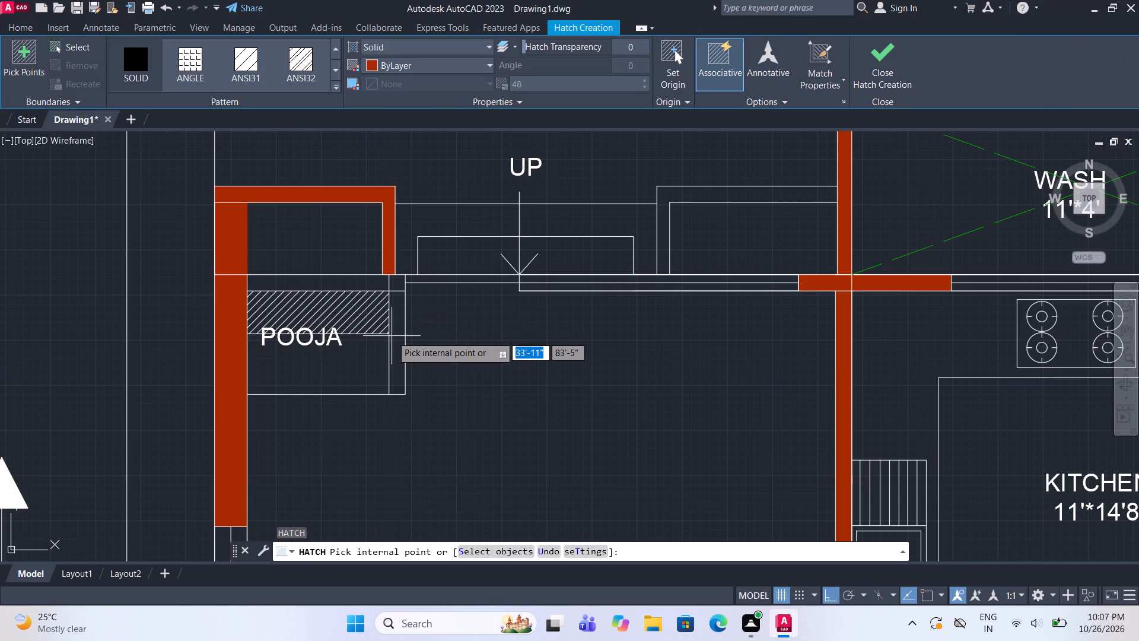
left_click(392, 336)
left_click(392, 277)
left_click(362, 285)
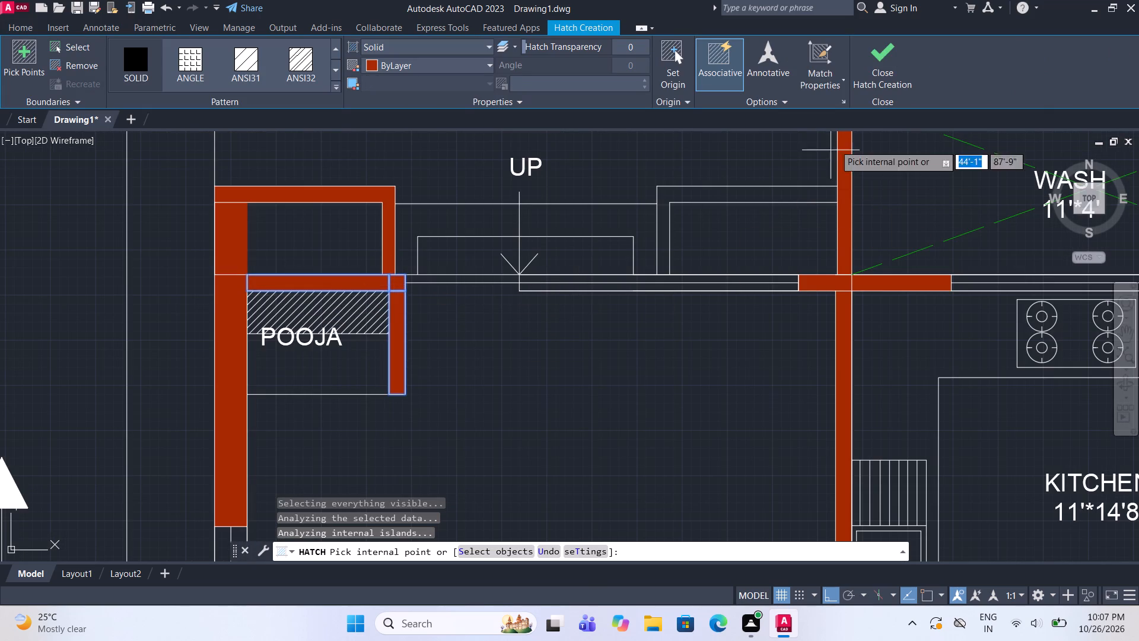
left_click(879, 70)
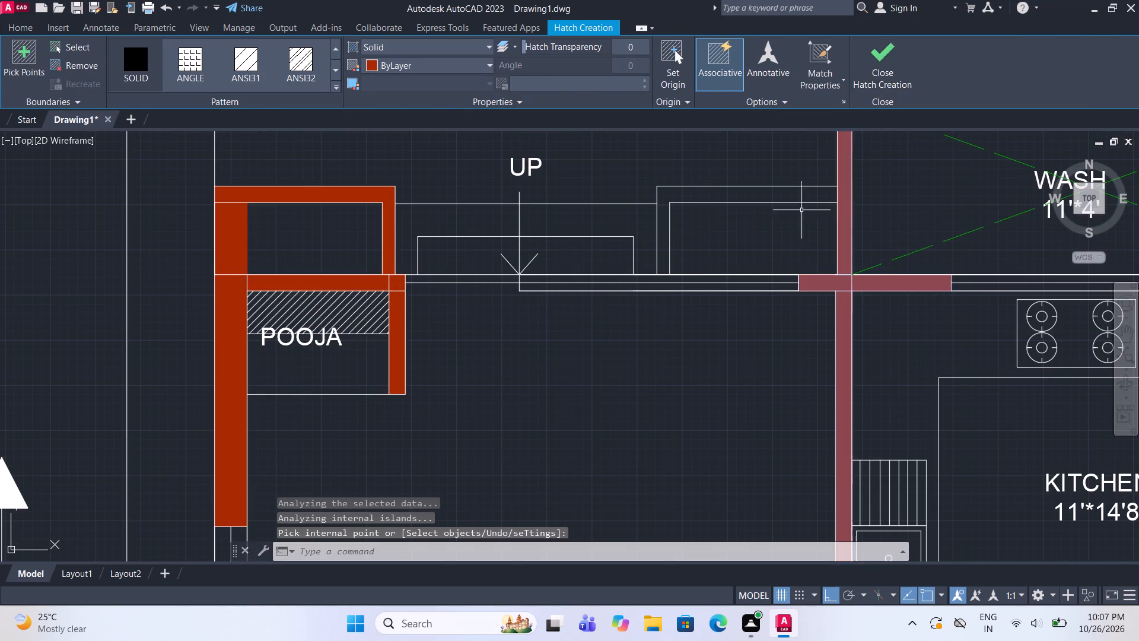
Move the window rectangle and its centre line in the PARKING–LIVING wall to the WIND layer.
scroll(614, 280, "down", 3)
scroll(756, 240, "up", 2)
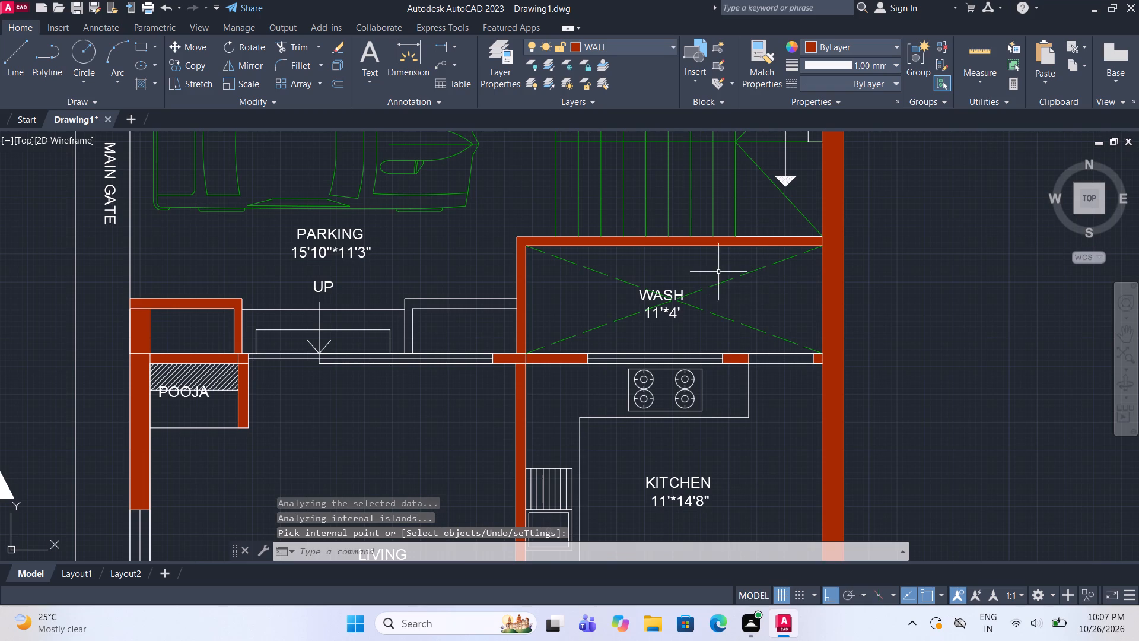
middle_click_drag(455, 307, 578, 357)
scroll(548, 425, "up", 1)
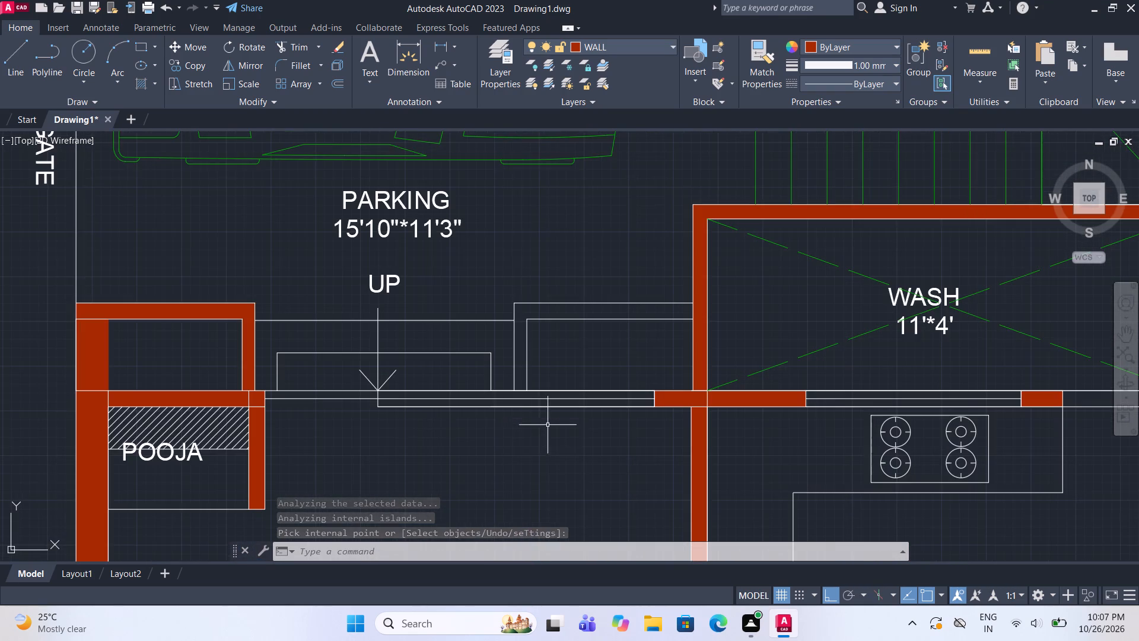
left_click(333, 433)
left_click(672, 371)
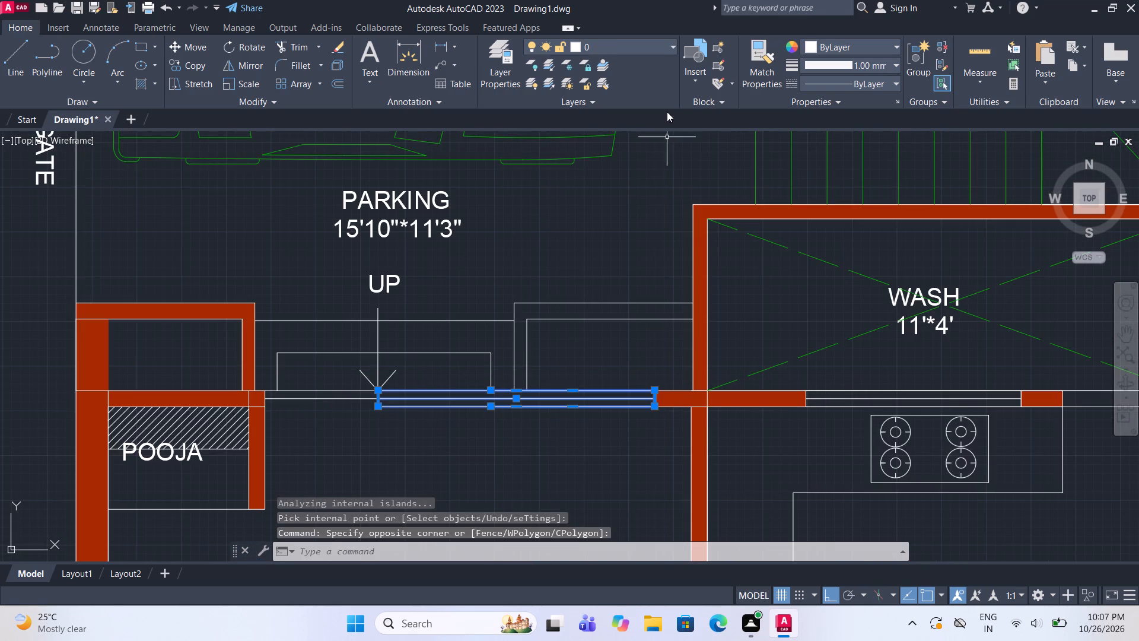
left_click(639, 41)
left_click(635, 172)
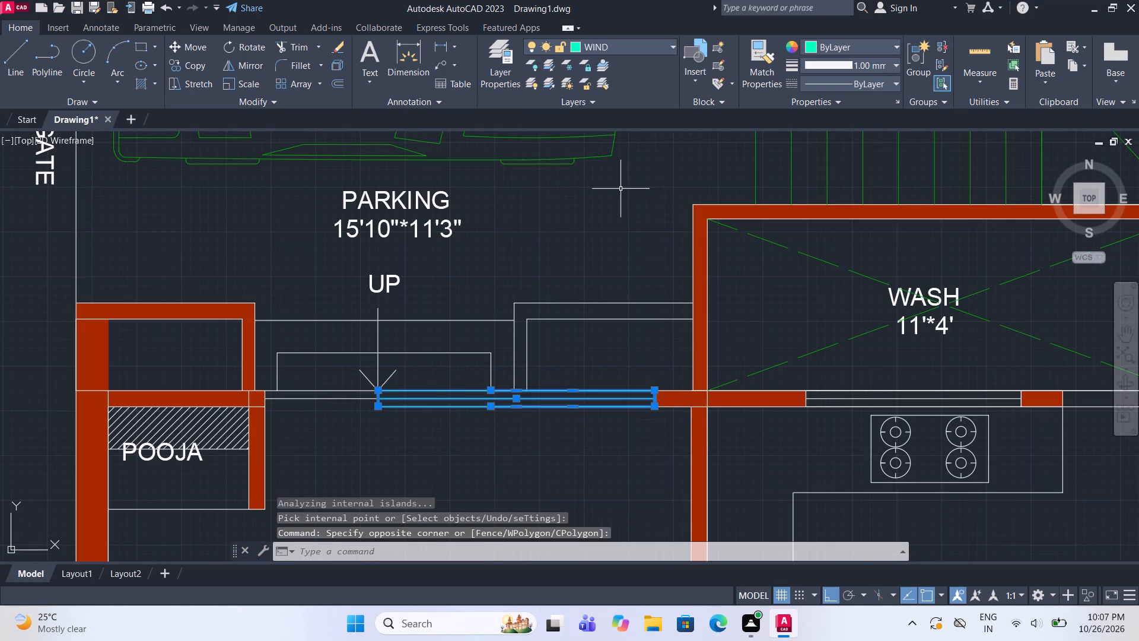
scroll(517, 274, "down", 3)
key("Escape")
Move the window rectangle and centre line between WASH and KITCHEN to the WIND layer, leaving the stove out of the selection.
scroll(609, 306, "up", 3)
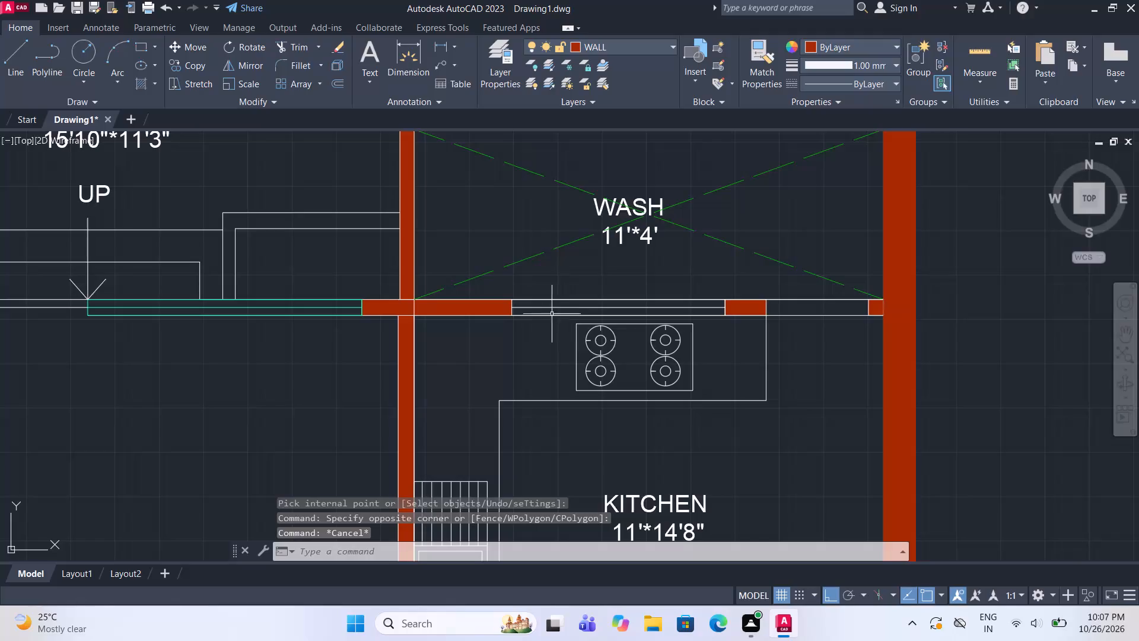
left_click(508, 334)
left_click(734, 285)
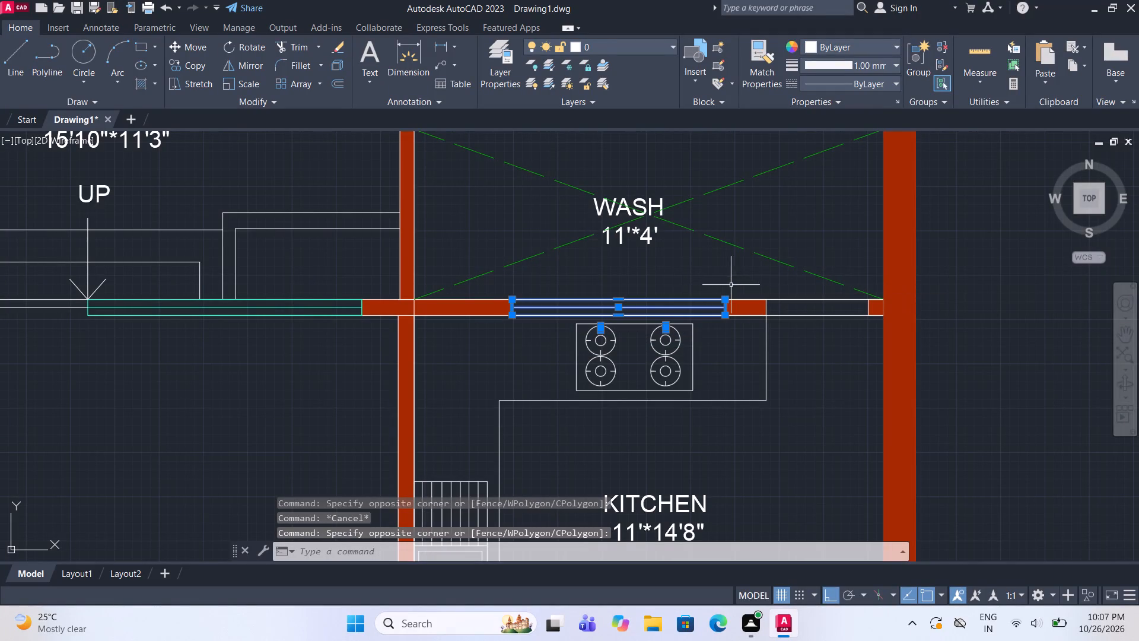
key("Escape")
scroll(567, 320, "up", 2)
left_click(384, 325)
left_click(986, 246)
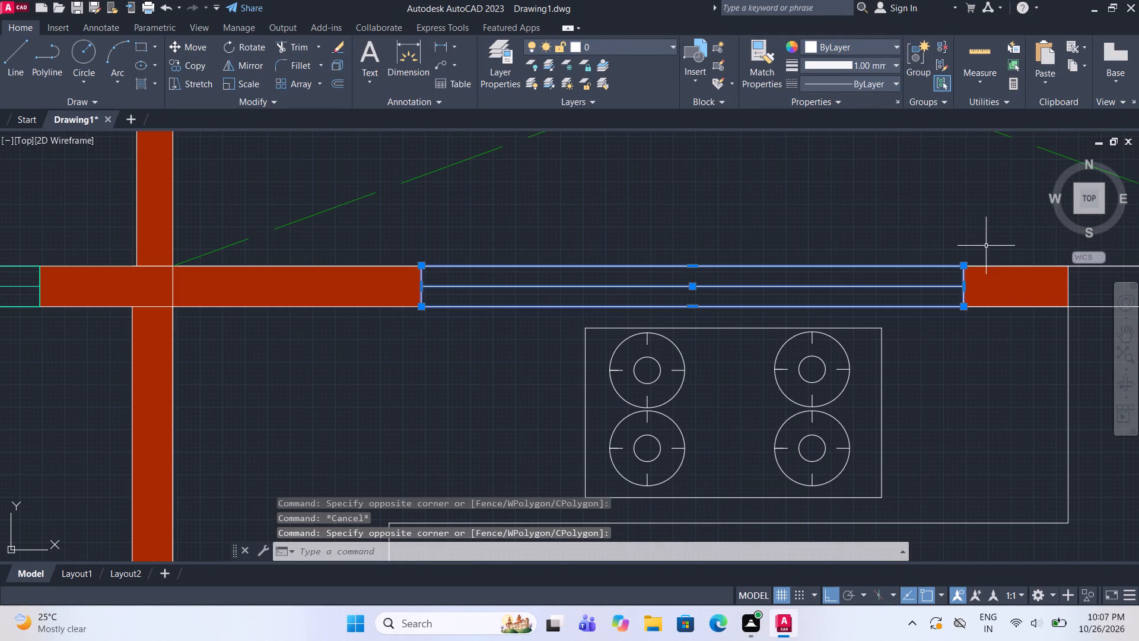
left_click(650, 47)
left_click(636, 172)
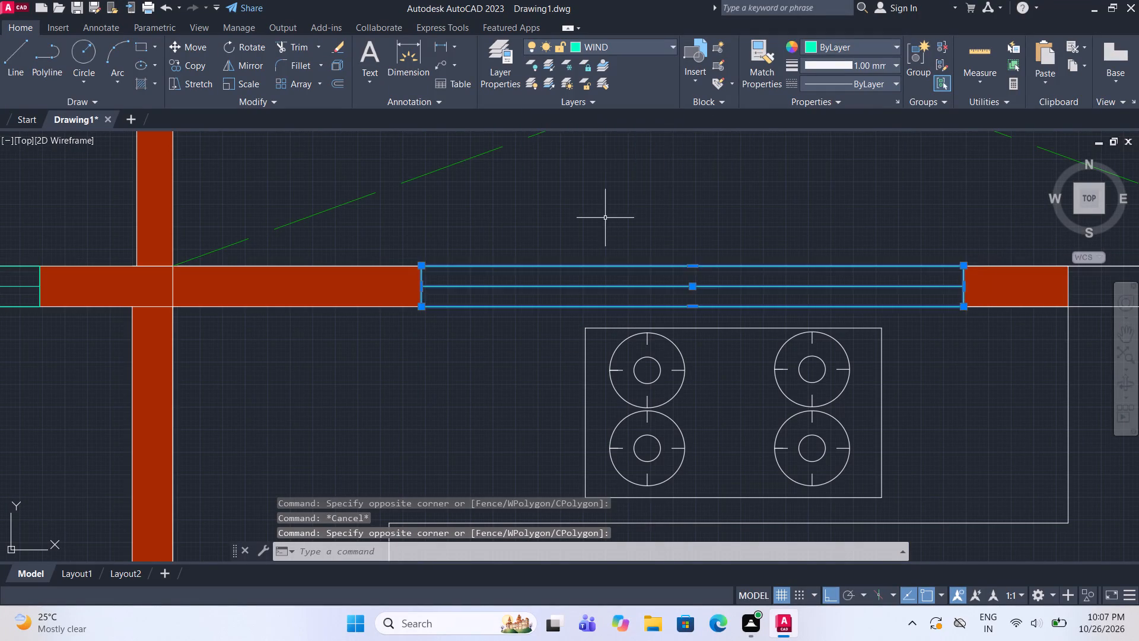
scroll(603, 237, "down", 3)
key("Escape")
Move the ground-floor windows of LIVING, the 13'7"*10' BEDROOM, the bottom TOILET and the 11'*13' BEDROOM to the WIND layer.
scroll(540, 273, "down", 2)
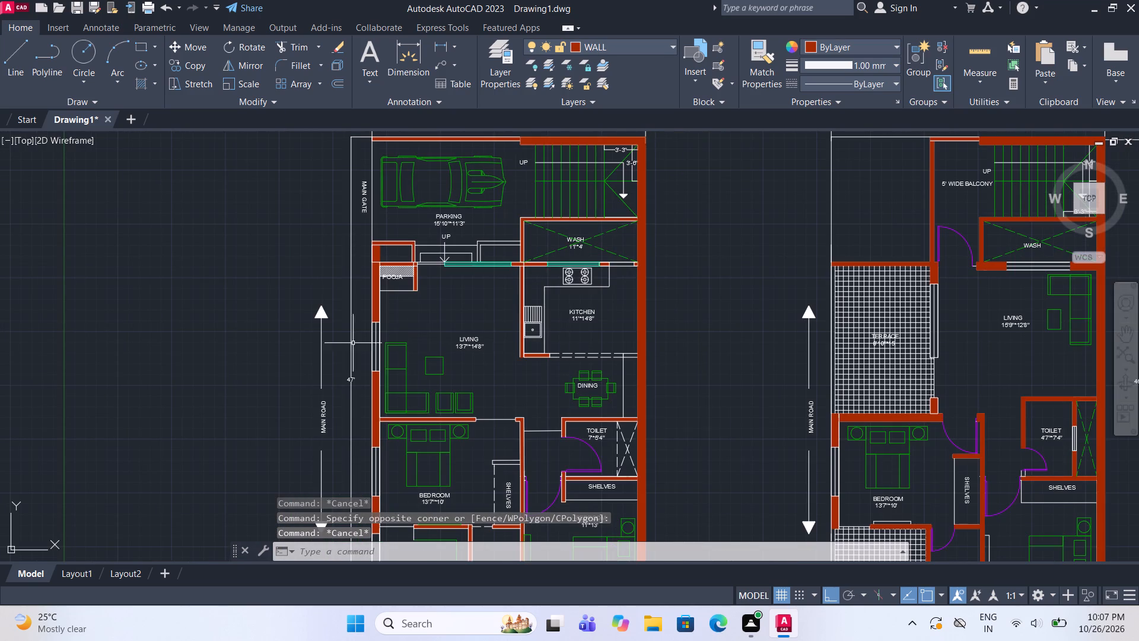
scroll(354, 364, "up", 2)
left_click(390, 383)
left_click(421, 237)
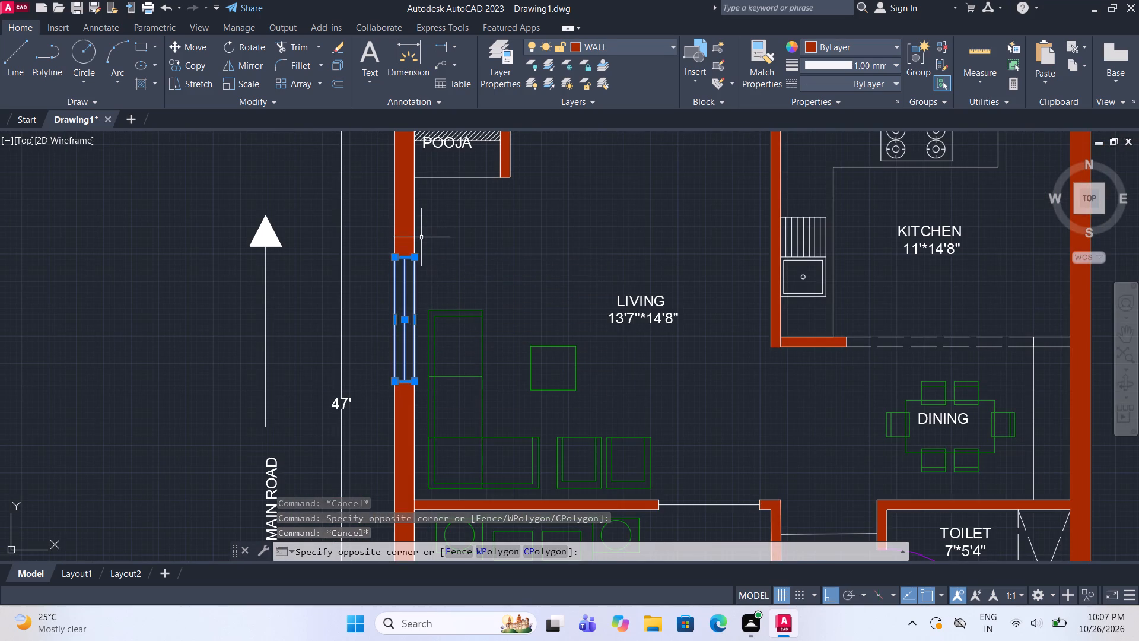
scroll(515, 256, "down", 3)
scroll(479, 368, "up", 2)
left_click(479, 368)
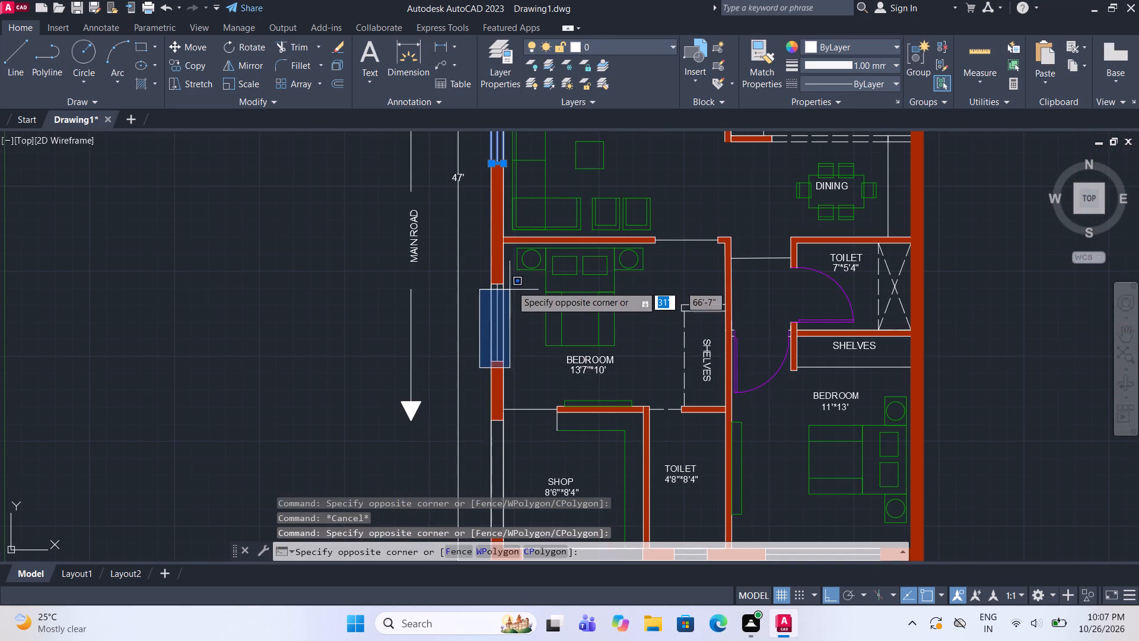
left_click(514, 267)
scroll(516, 274, "down", 3)
scroll(575, 366, "up", 3)
scroll(481, 275, "up", 2)
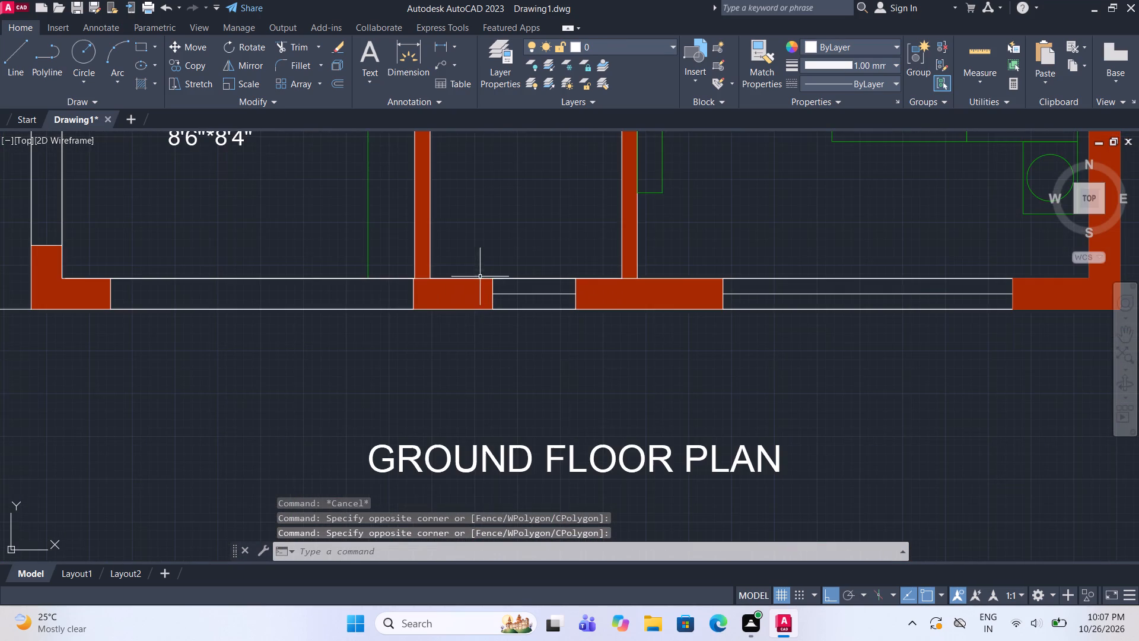
left_click_drag(459, 339, 462, 334)
left_click(571, 252)
left_click_drag(475, 328, 476, 321)
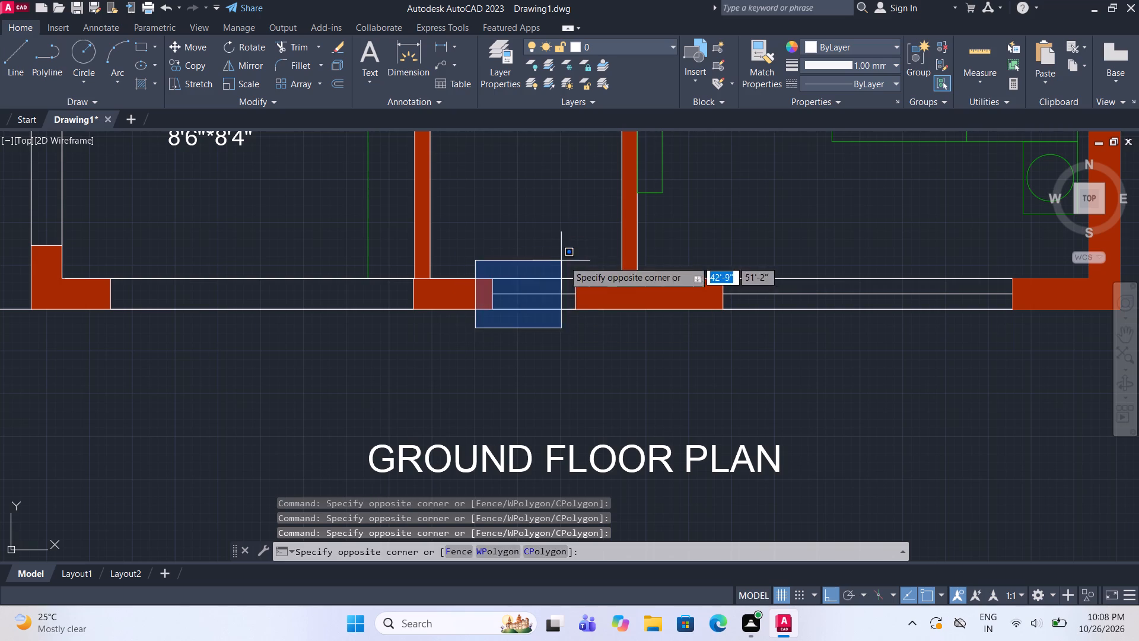
left_click(583, 262)
scroll(584, 300, "down", 2)
scroll(640, 306, "up", 1)
left_click(615, 313)
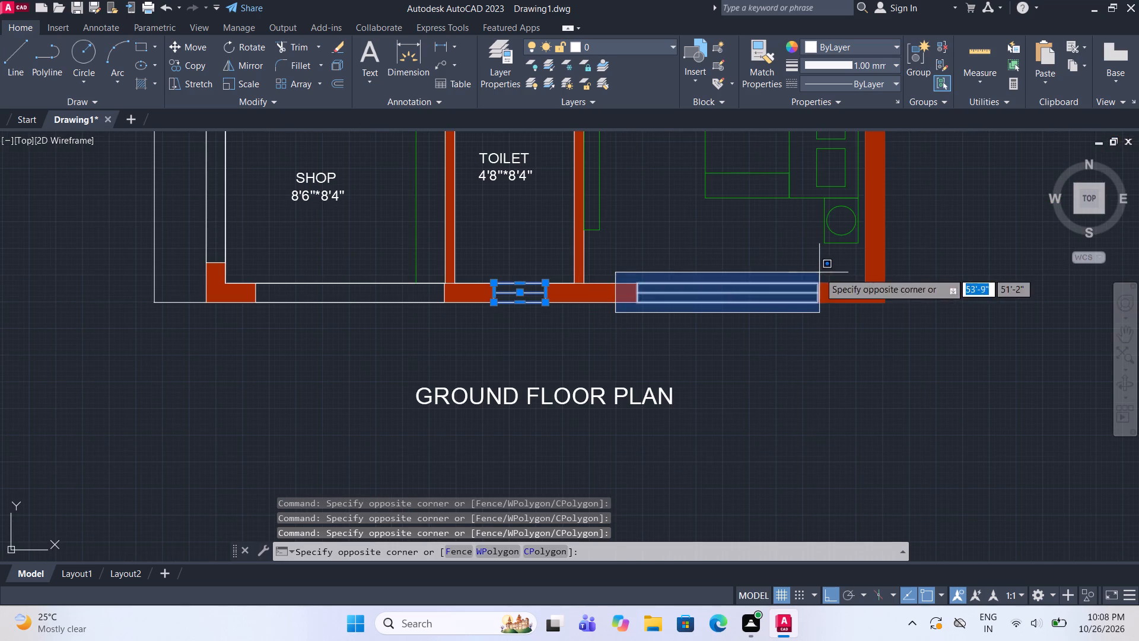
left_click(819, 272)
scroll(693, 308, "down", 3)
middle_click_drag(748, 188, 686, 307)
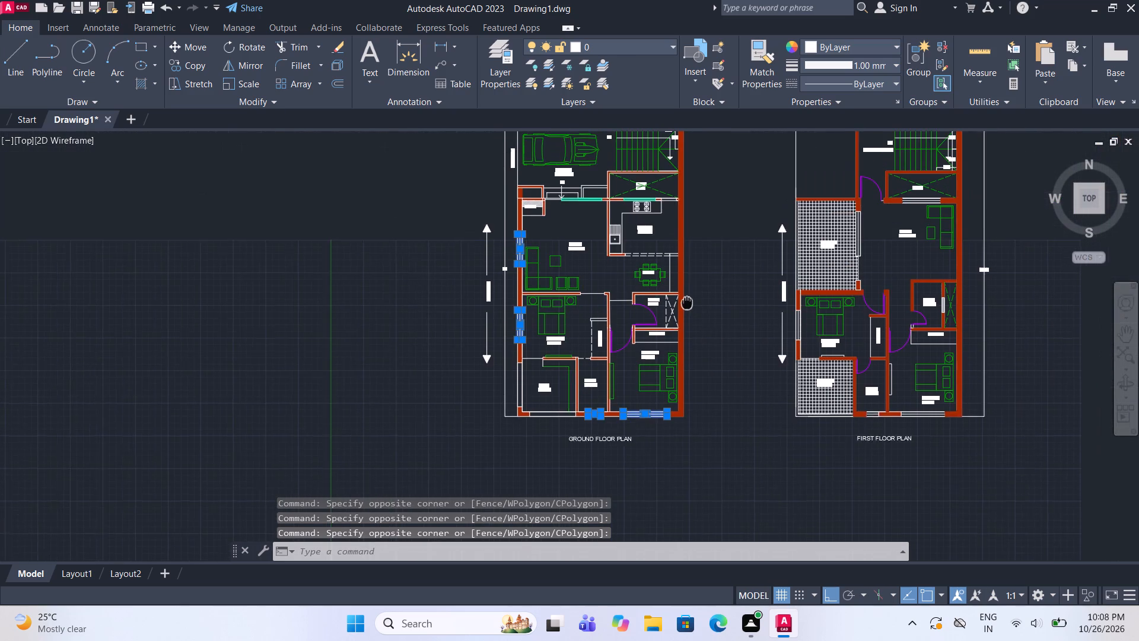
middle_click_drag(686, 307, 683, 318)
left_click(632, 48)
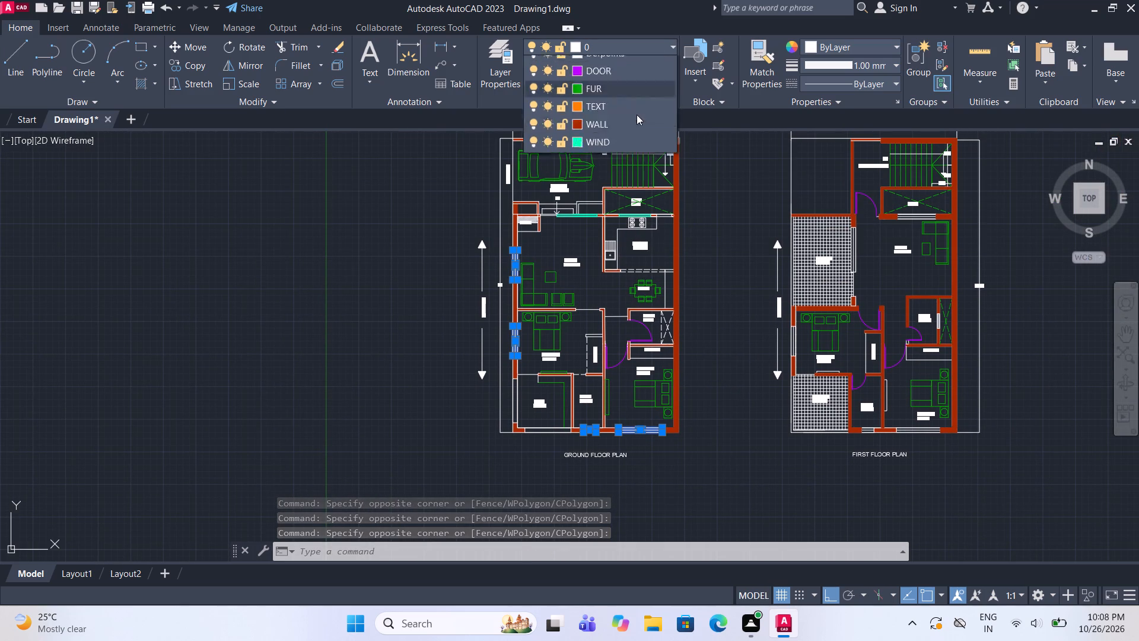
left_click(635, 172)
key("Escape")
Trim away the two wall lines crossing the door opening between WASH and KITCHEN.
scroll(648, 195, "up", 2)
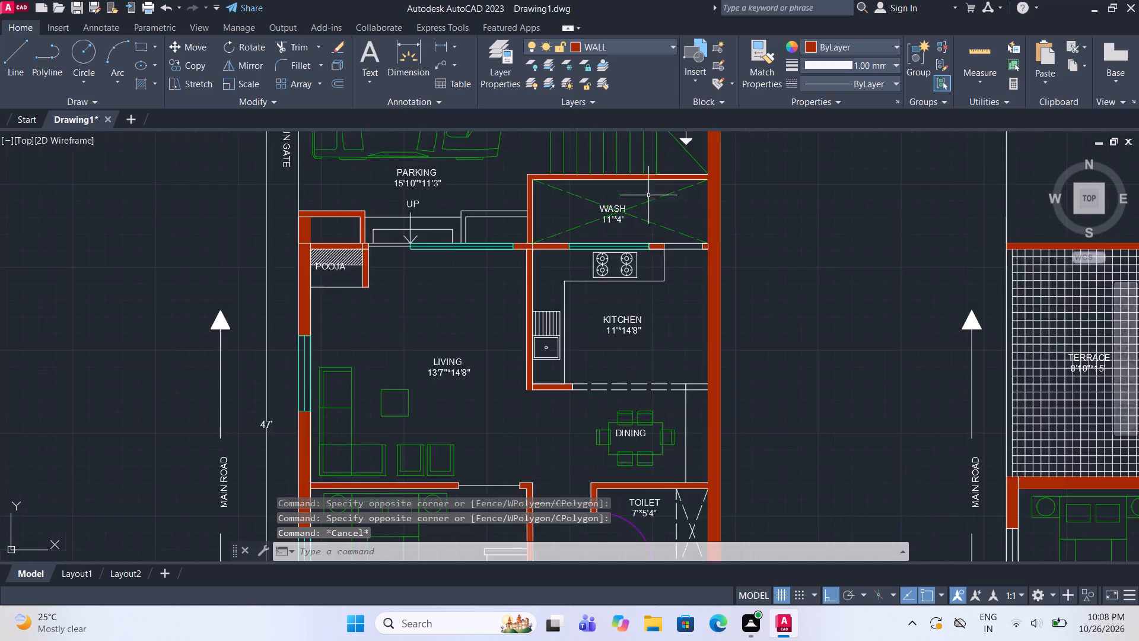
scroll(648, 195, "up", 2)
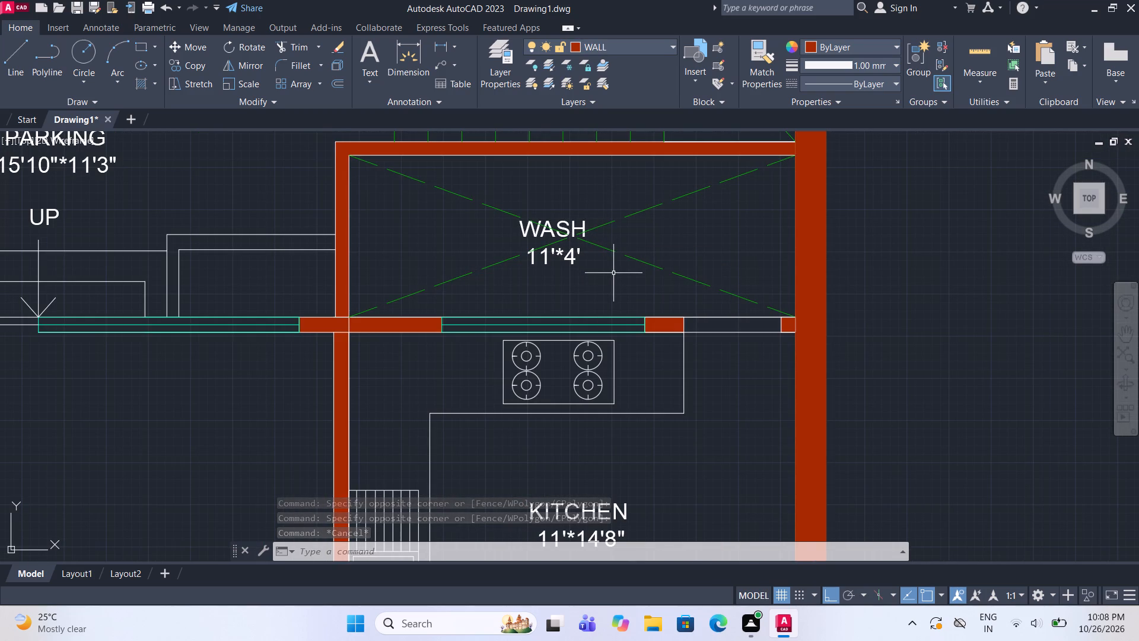
scroll(731, 316, "up", 1)
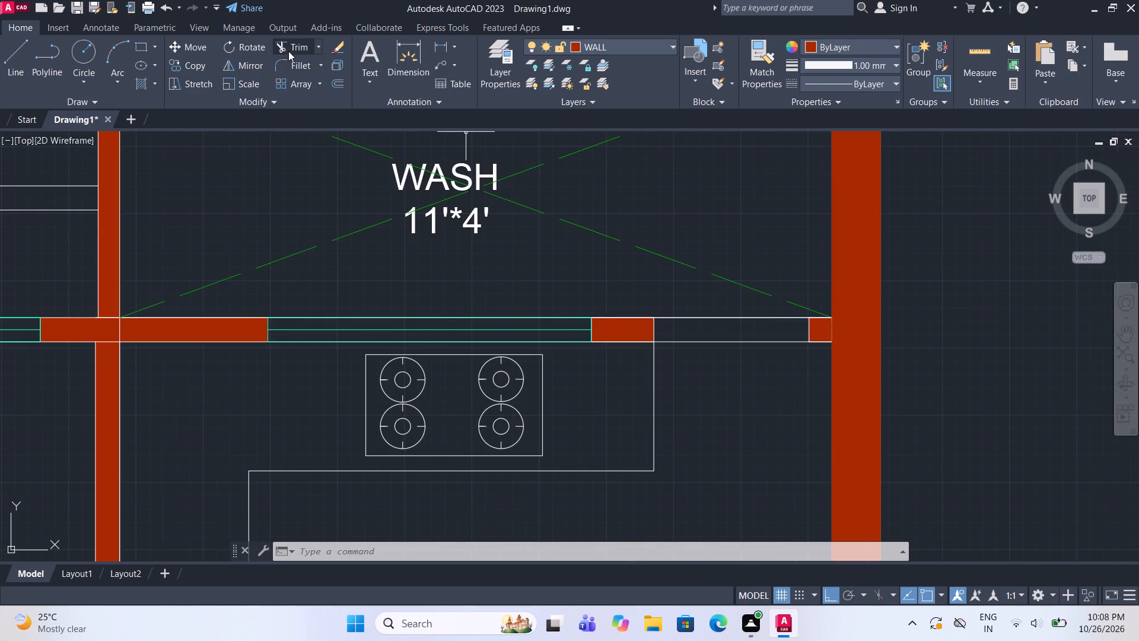
left_click(300, 44)
left_click_drag(676, 309, 683, 365)
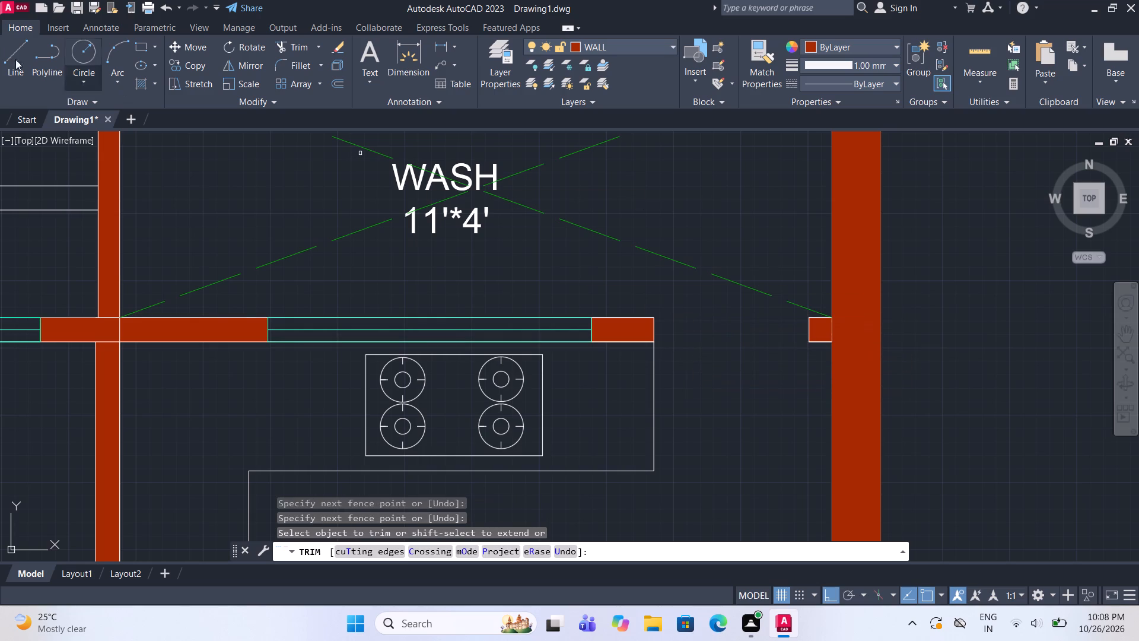
Draw a single horizontal line across the WASH–KITCHEN door opening, joining the midpoints of the two hatched wall ends.
left_click(9, 52)
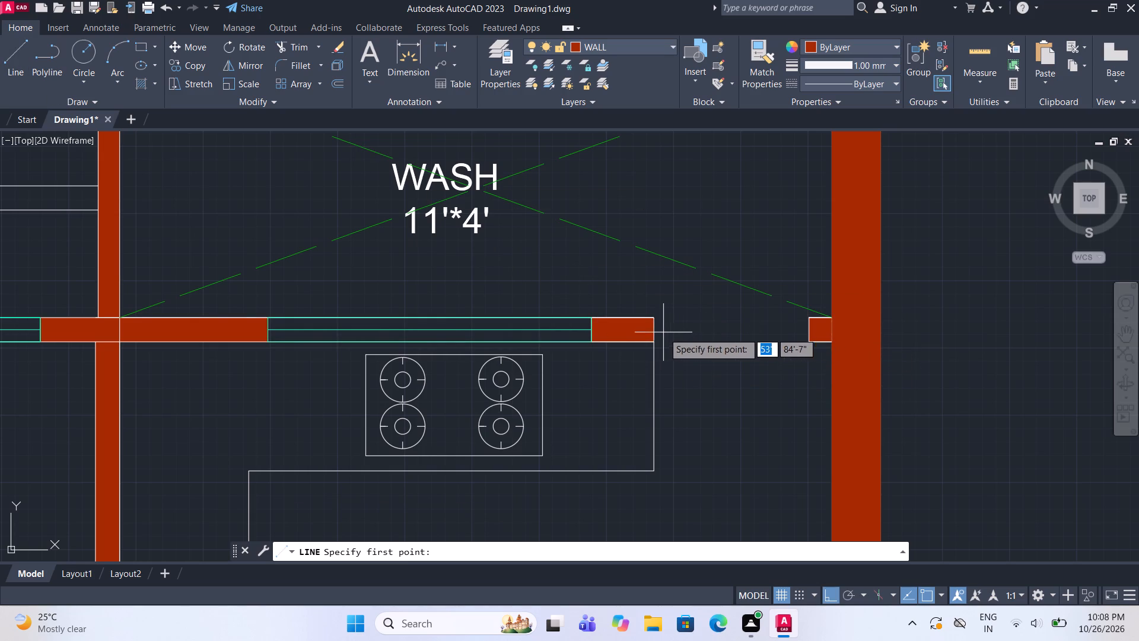
double_click(653, 330)
left_click(811, 330)
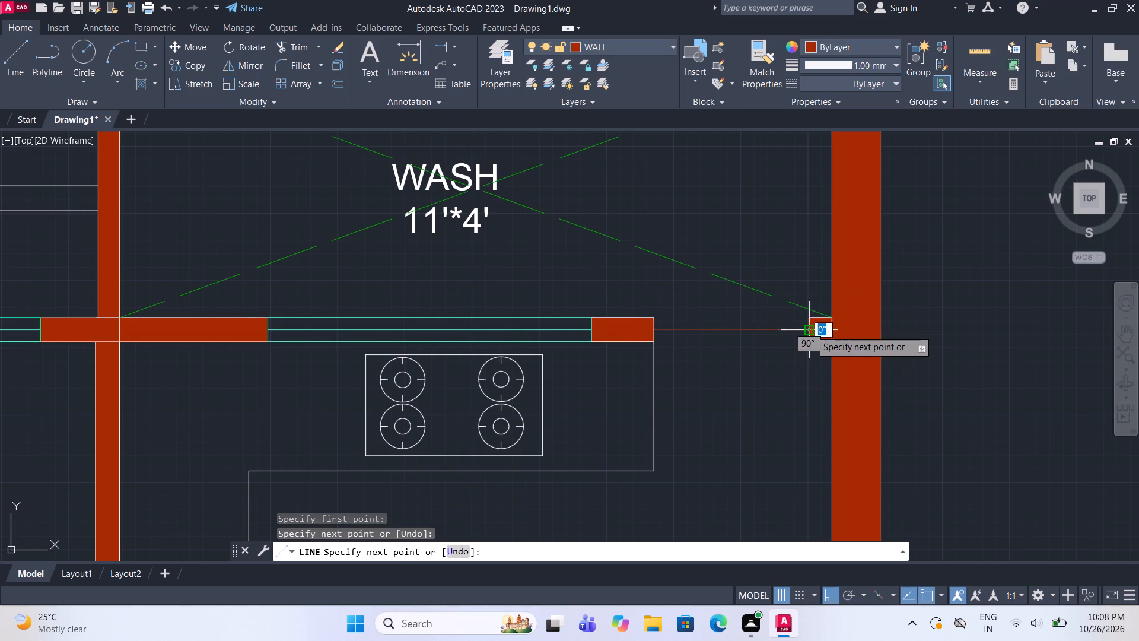
key("Escape")
Move the entrance step and ledge outlines below the PARKING label to the FUR layer.
scroll(669, 313, "down", 3)
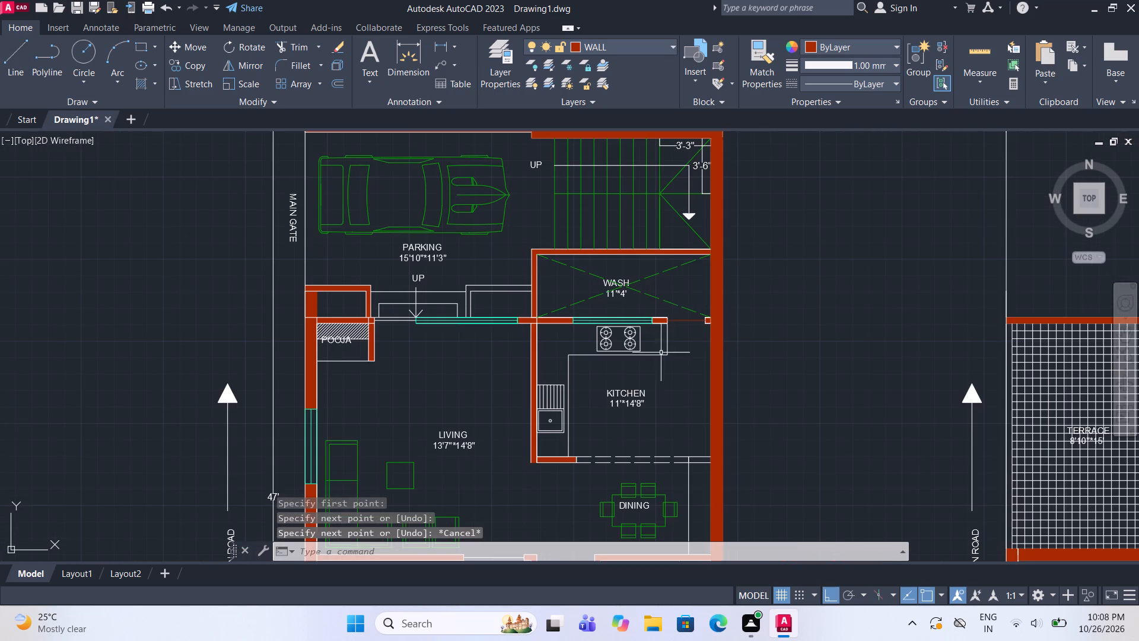
middle_click_drag(649, 386, 761, 418)
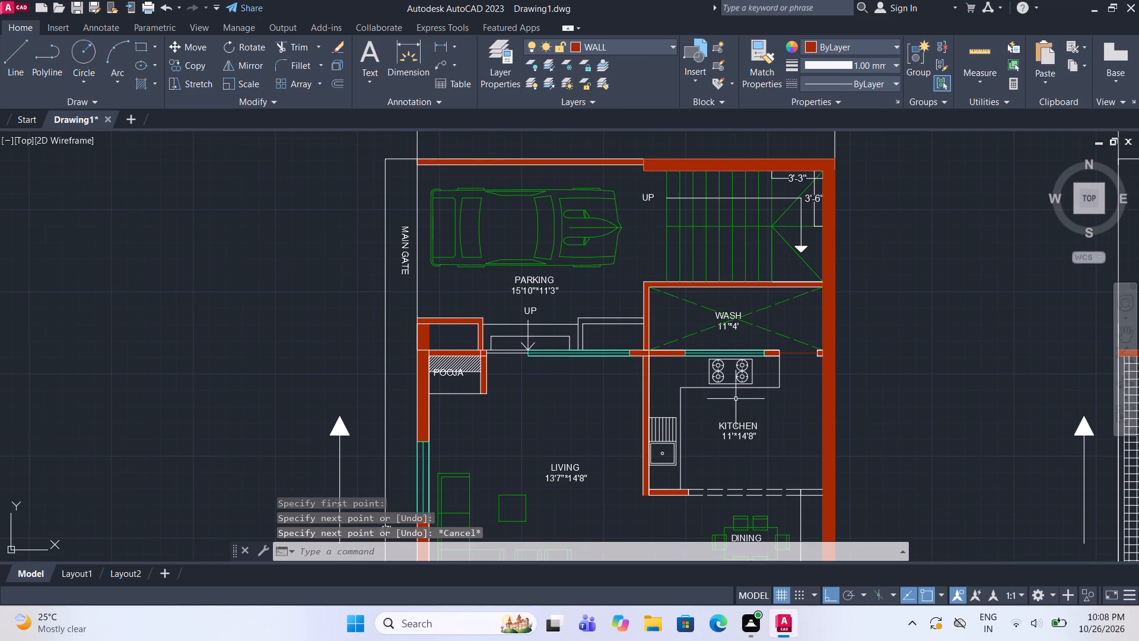
scroll(602, 329, "up", 2)
left_click_drag(593, 357, 586, 354)
left_click(496, 289)
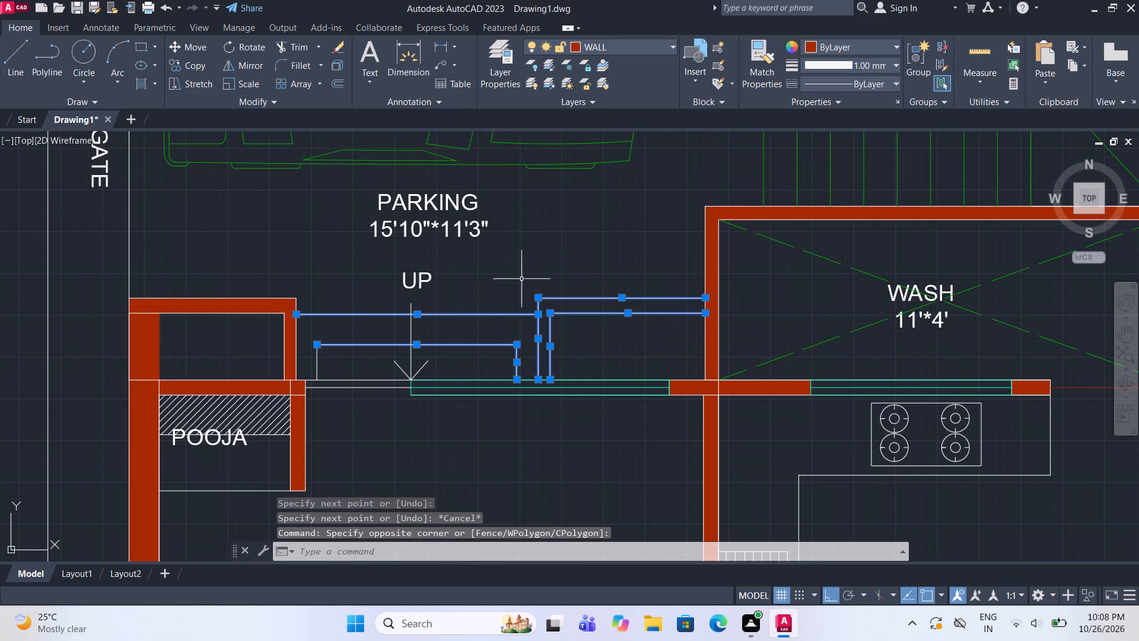
left_click(635, 42)
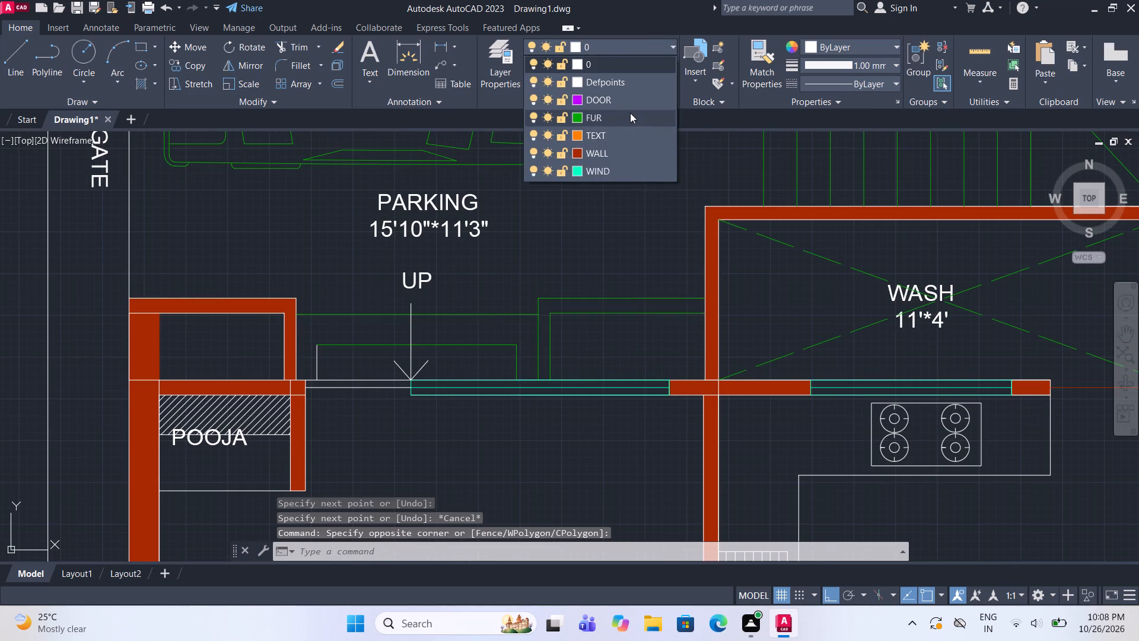
left_click(630, 113)
key("Escape")
Move the long wall line and the short centre line at the entrance opening beside POOJA to the WALL layer.
scroll(629, 296, "down", 1)
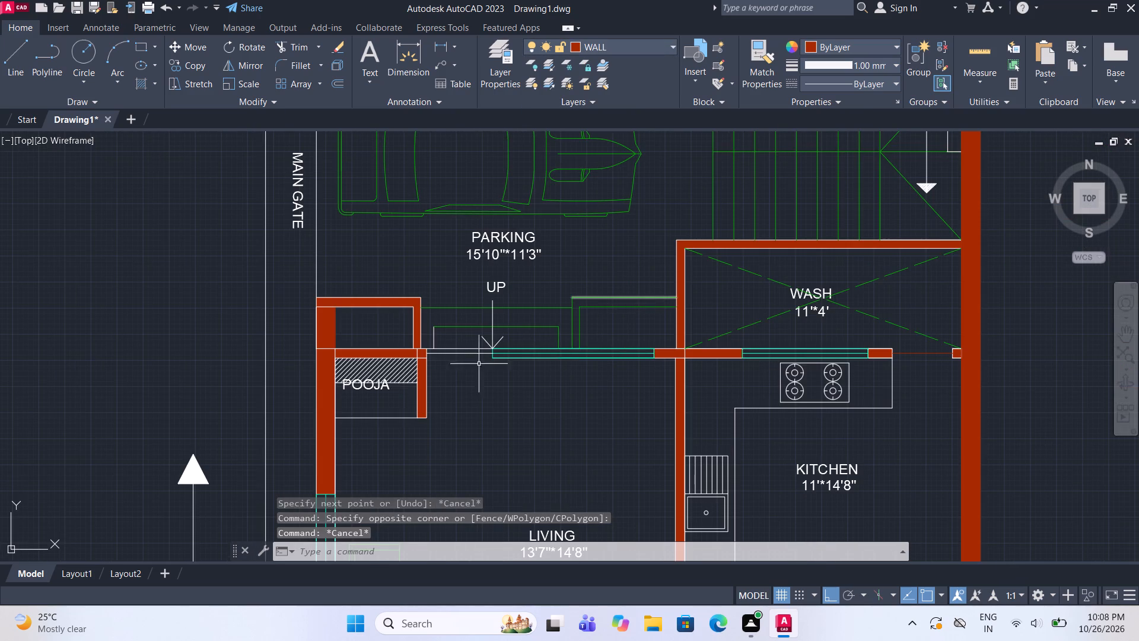
middle_click_drag(463, 367, 526, 348)
scroll(468, 344, "up", 1)
left_click_drag(552, 346, 552, 341)
left_click(537, 312)
scroll(533, 301, "up", 1)
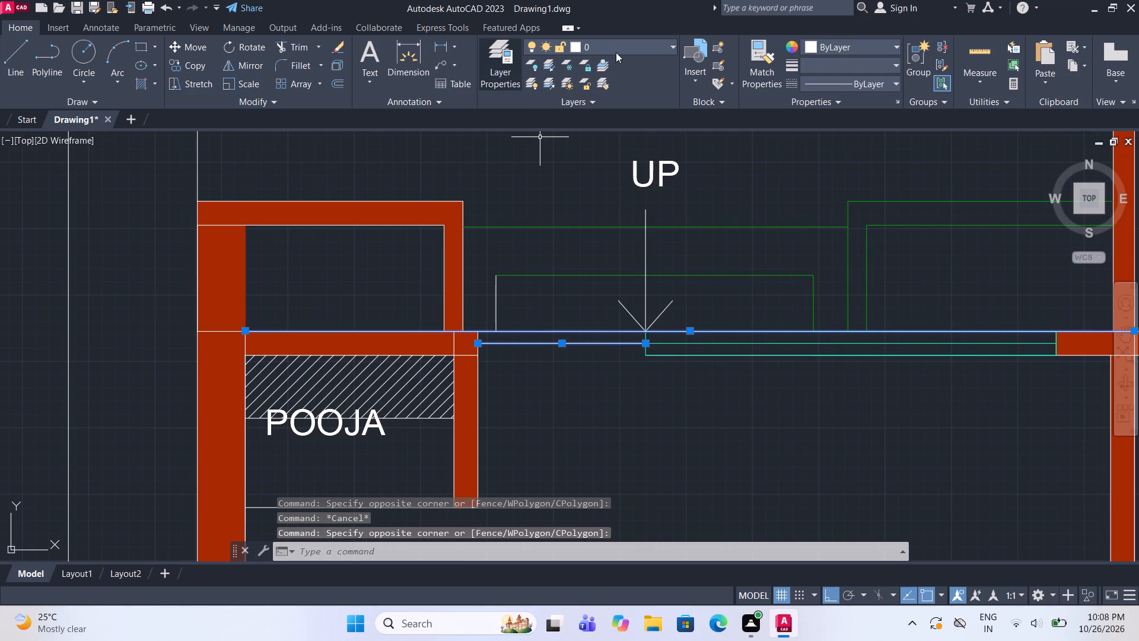
left_click(616, 52)
left_click(610, 153)
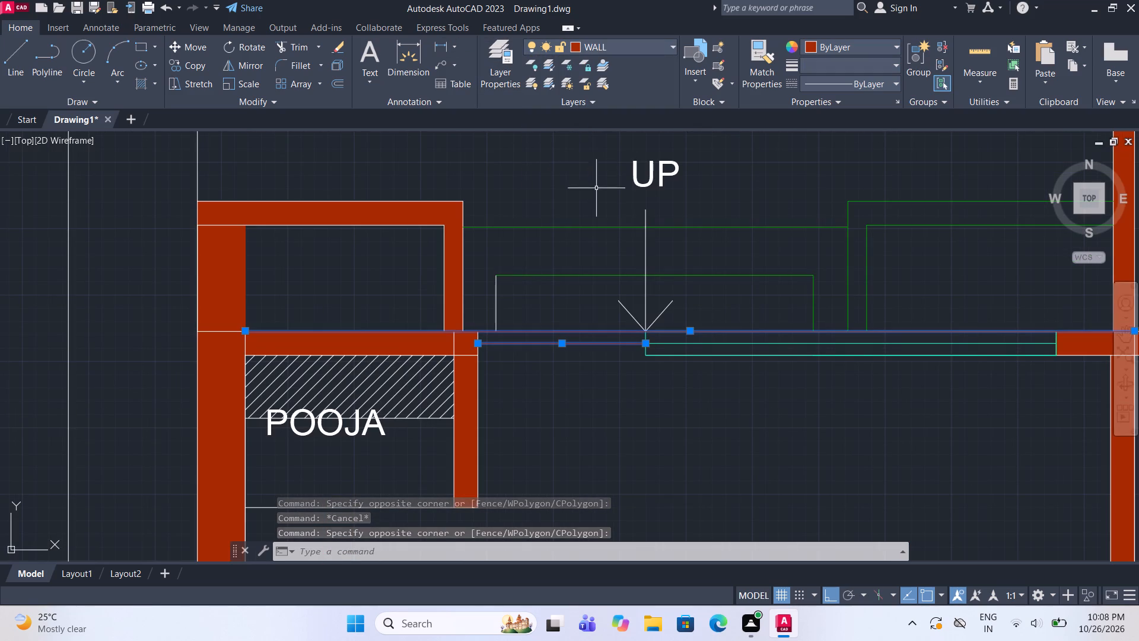
Move the short vertical line closing the entrance step outline beside the UP arrow to the FUR layer.
left_click(495, 299)
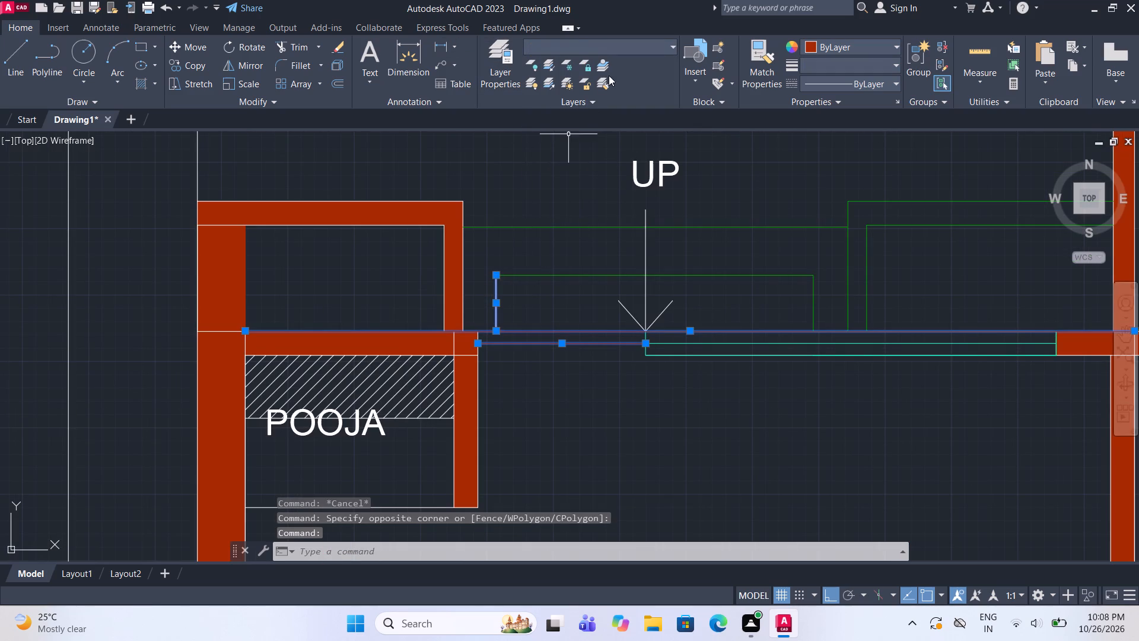
key("Escape")
left_click(497, 306)
left_click(626, 42)
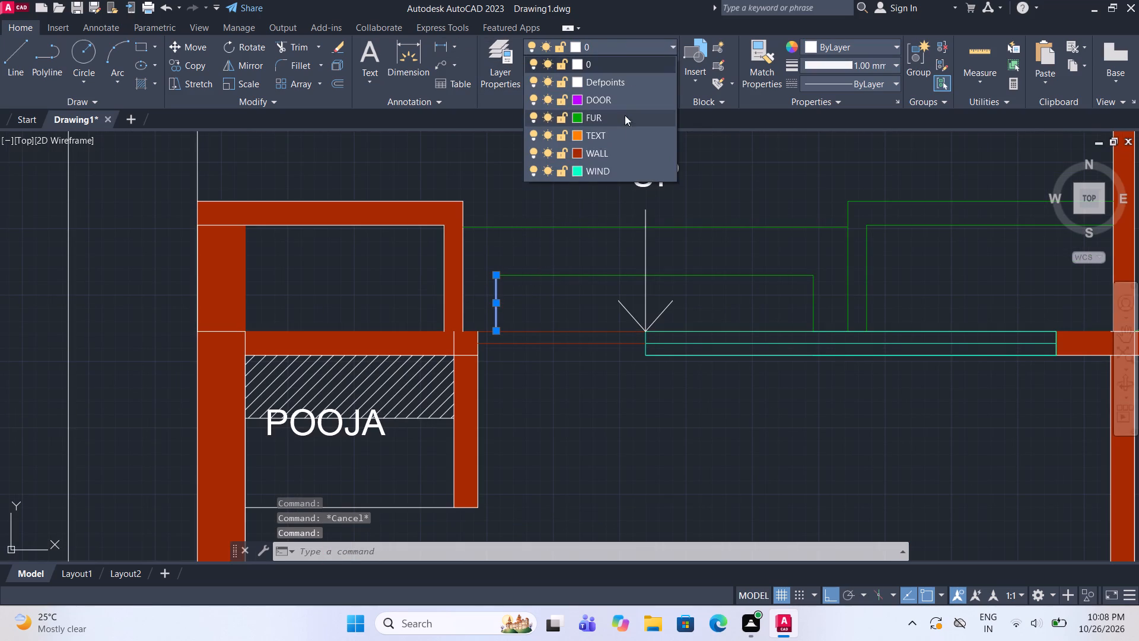
left_click(623, 120)
key("Escape")
Fill the short wall above the ground-floor bedroom SHELVES with a Solid hatch on the WALL layer.
scroll(513, 276, "down", 3)
middle_click_drag(553, 344, 553, 333)
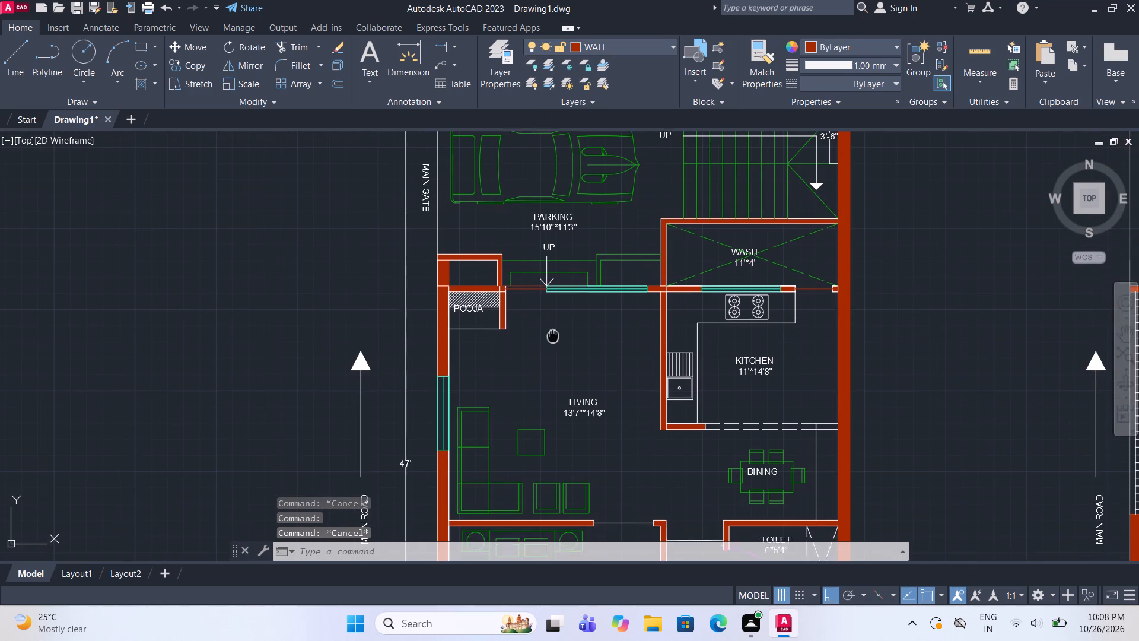
middle_click_drag(553, 333, 552, 315)
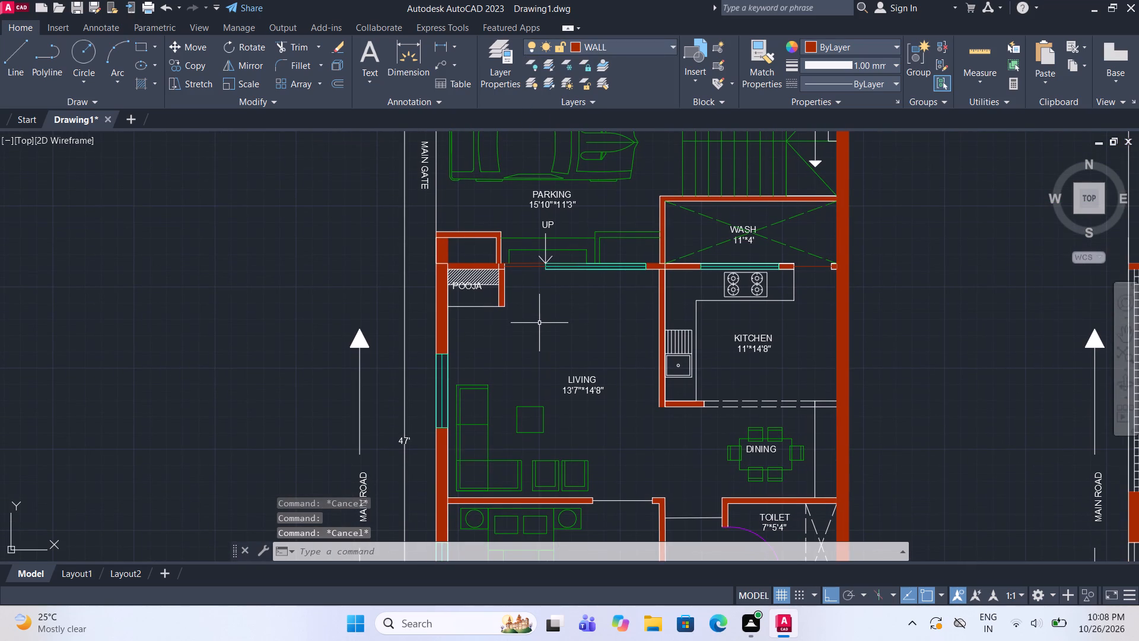
scroll(555, 275, "down", 1)
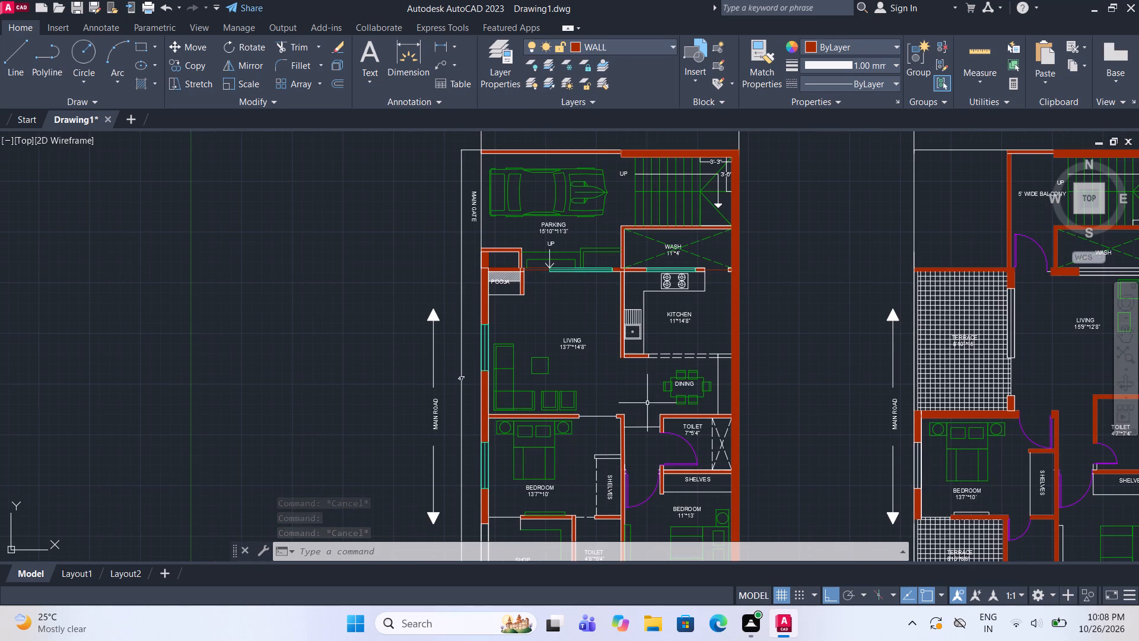
middle_click_drag(647, 403, 565, 272)
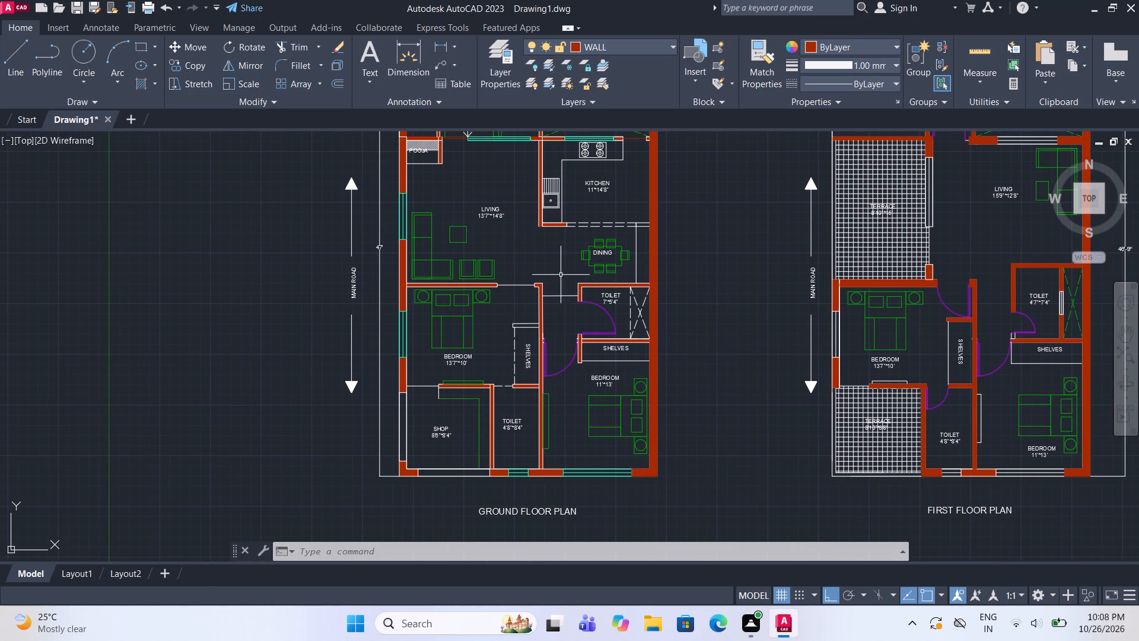
scroll(526, 326, "up", 2)
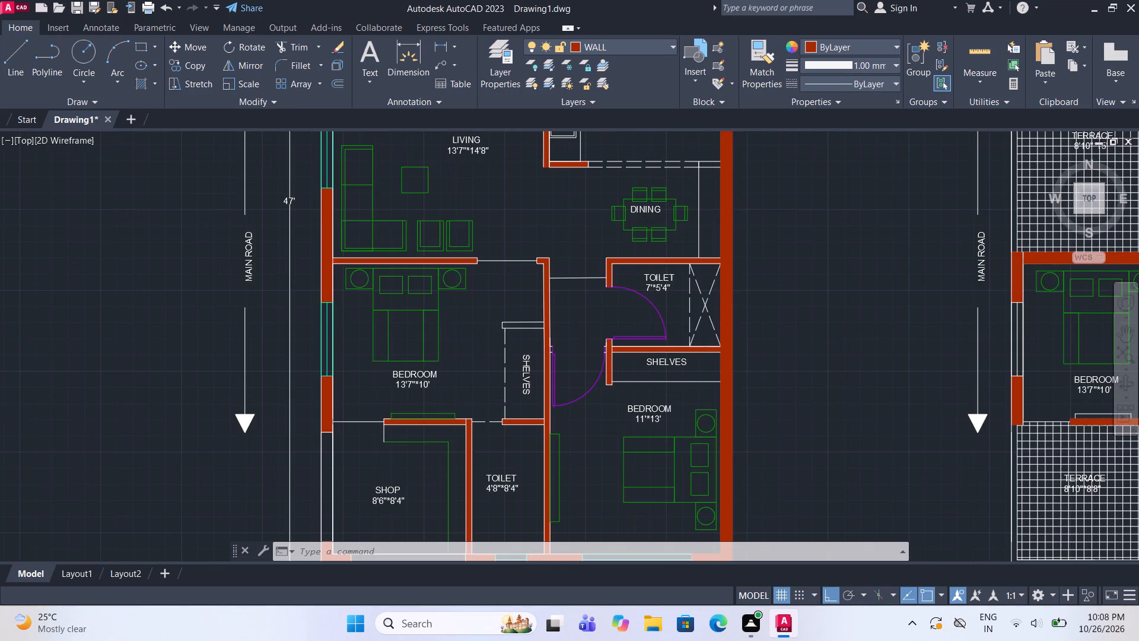
key("h")
key("Return")
left_click(526, 326)
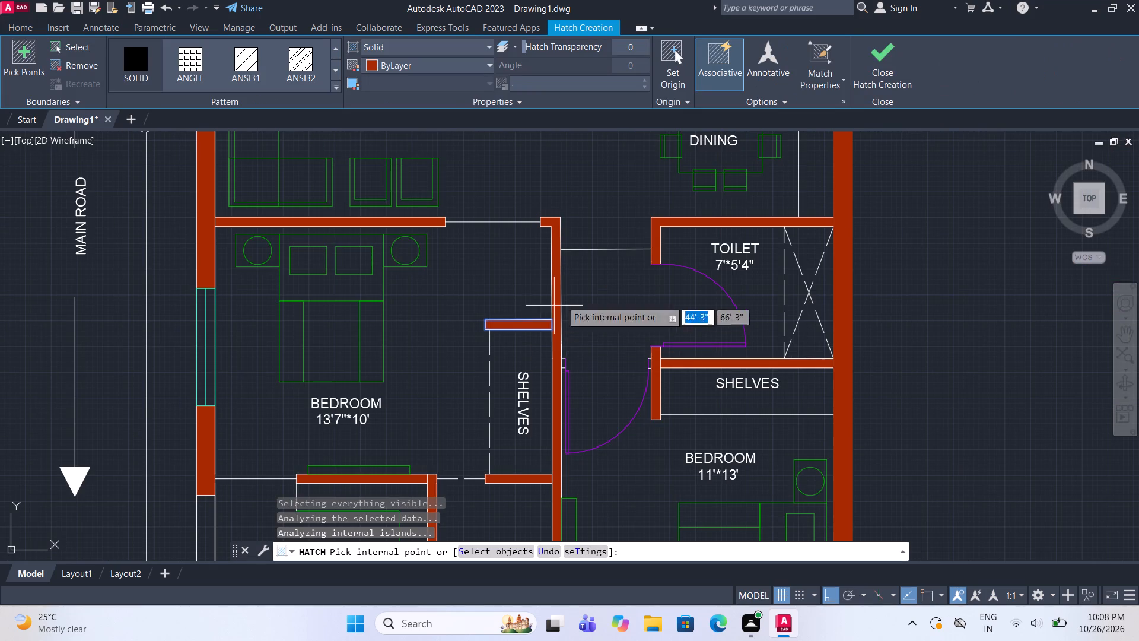
left_click(888, 52)
Select all text labels similar to the ground-floor TOILET label and move them to the TEXT layer.
scroll(450, 310, "down", 3)
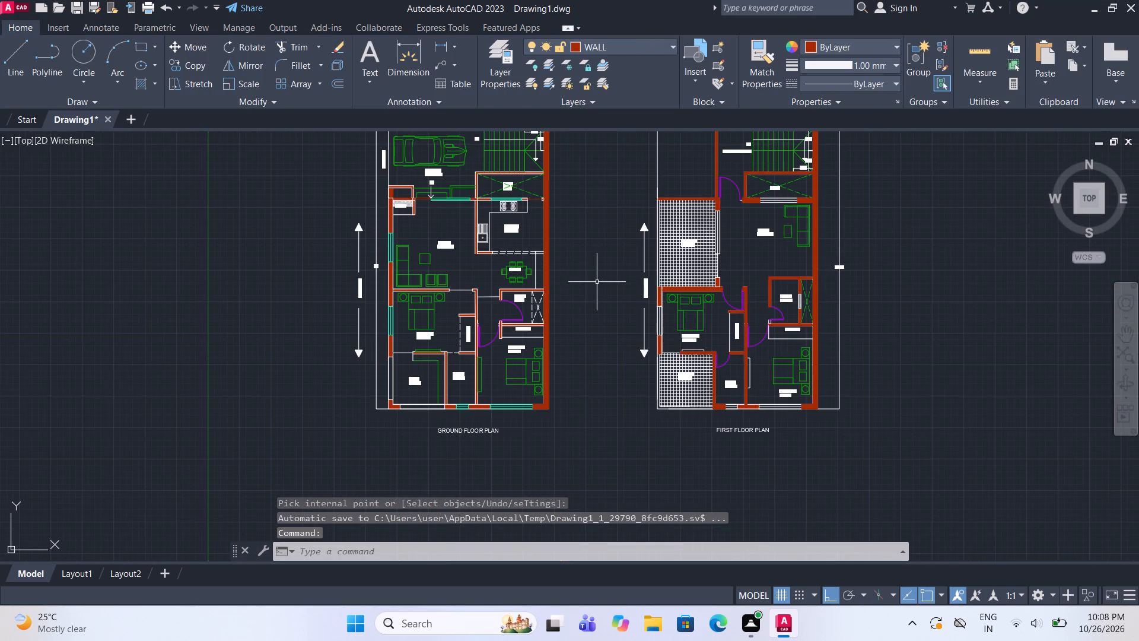
middle_click_drag(597, 282, 605, 313)
scroll(552, 310, "up", 1)
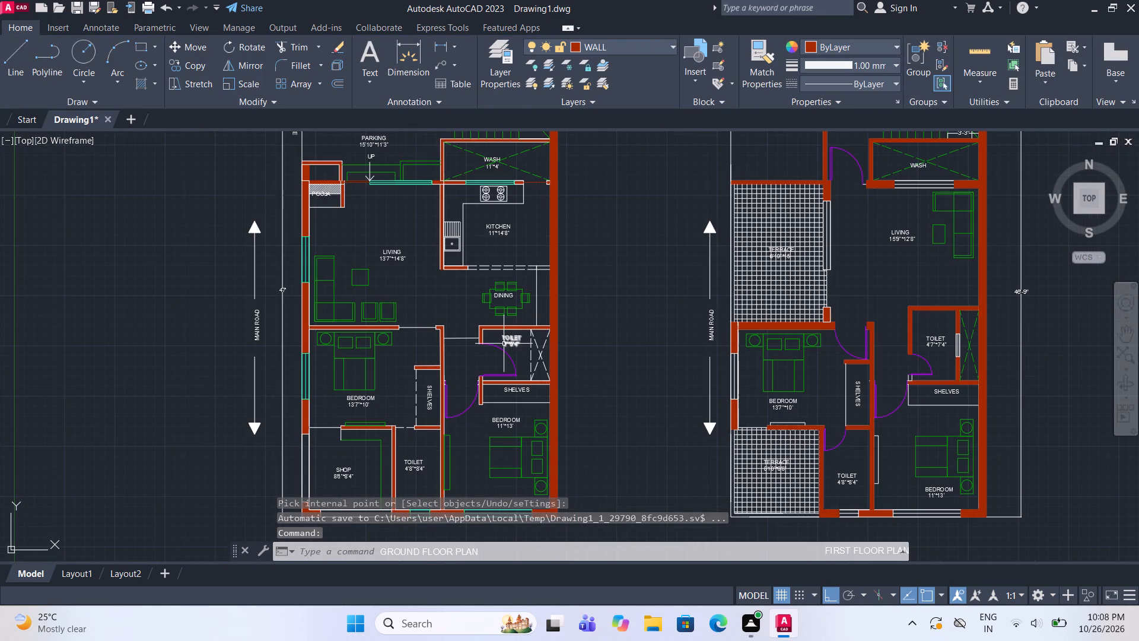
scroll(505, 342, "up", 3)
left_click(504, 335)
left_click(494, 317)
right_click(503, 321)
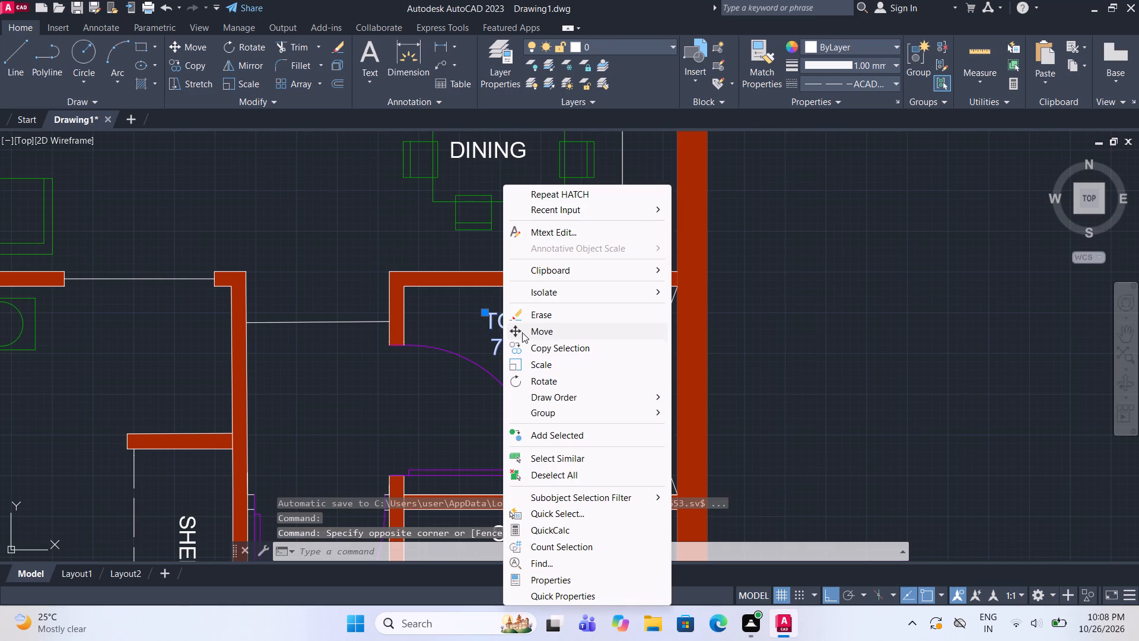
left_click(574, 457)
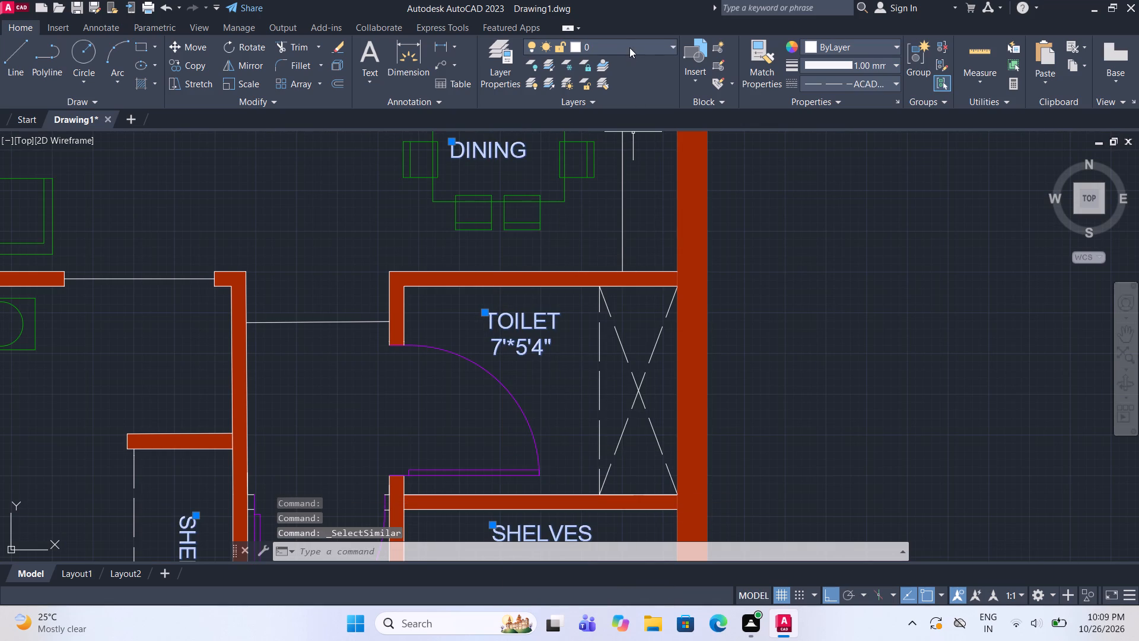
left_click(629, 47)
left_click(618, 136)
scroll(473, 256, "down", 3)
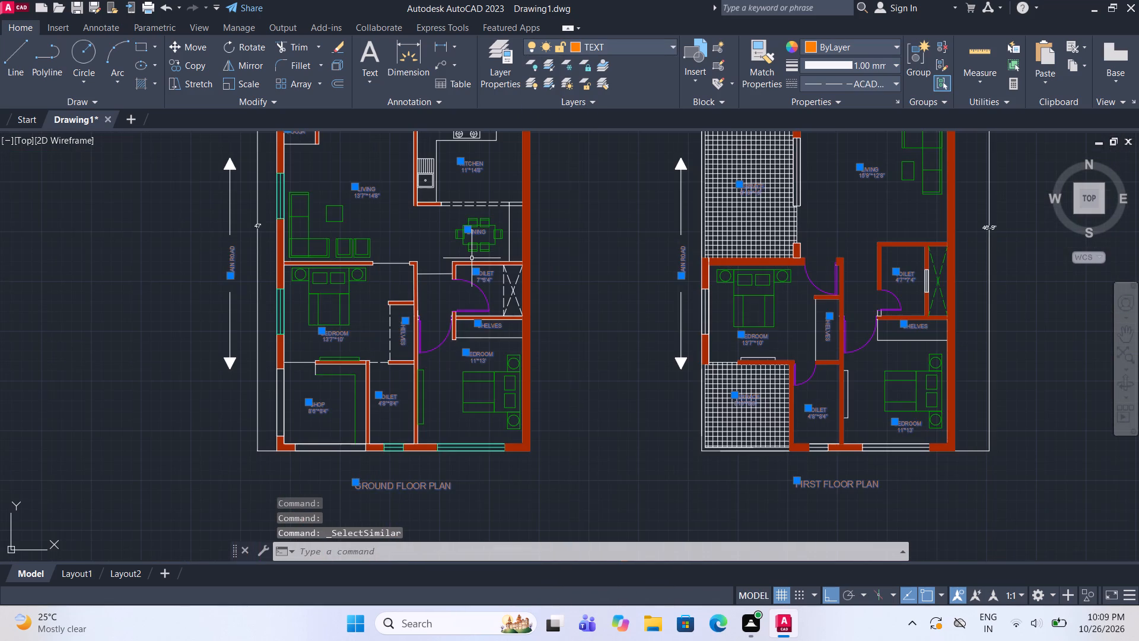
key("Escape")
Move the first-floor window between WASH and LIVING to the WIND layer.
scroll(469, 284, "down", 2)
scroll(638, 173, "up", 3)
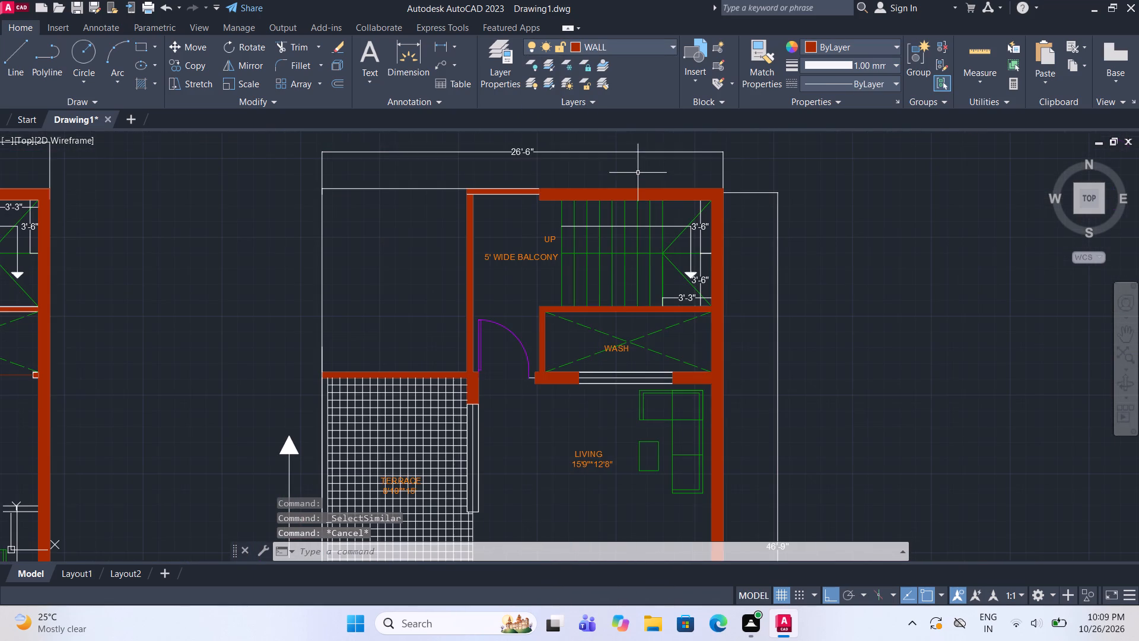
middle_click_drag(606, 266, 603, 203)
scroll(577, 278, "up", 1)
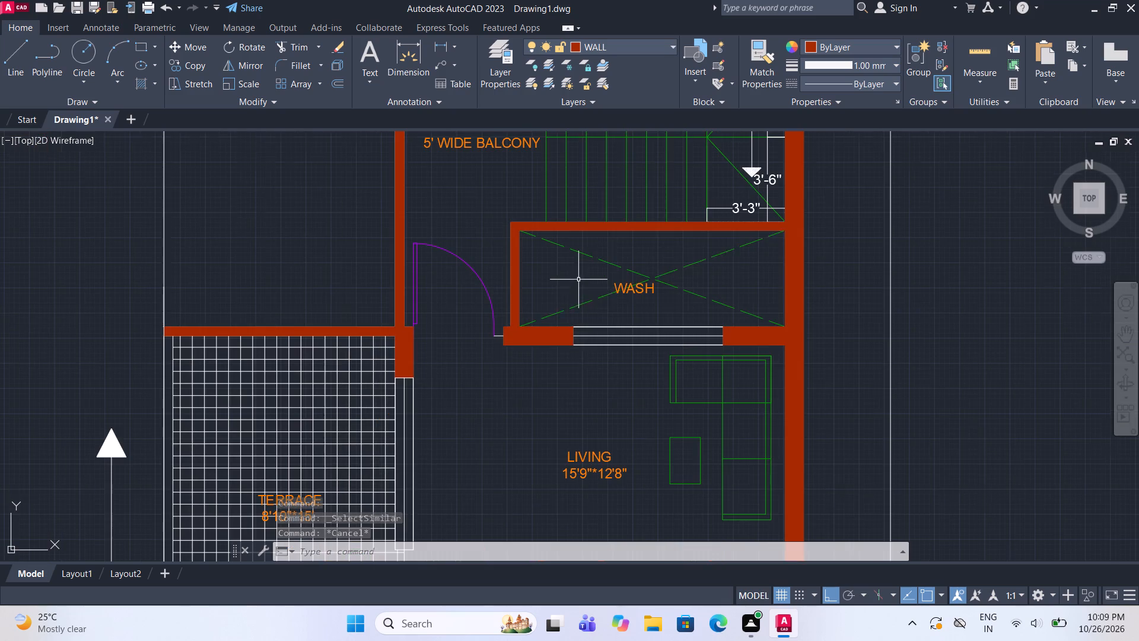
left_click_drag(562, 366, 561, 360)
left_click(746, 304)
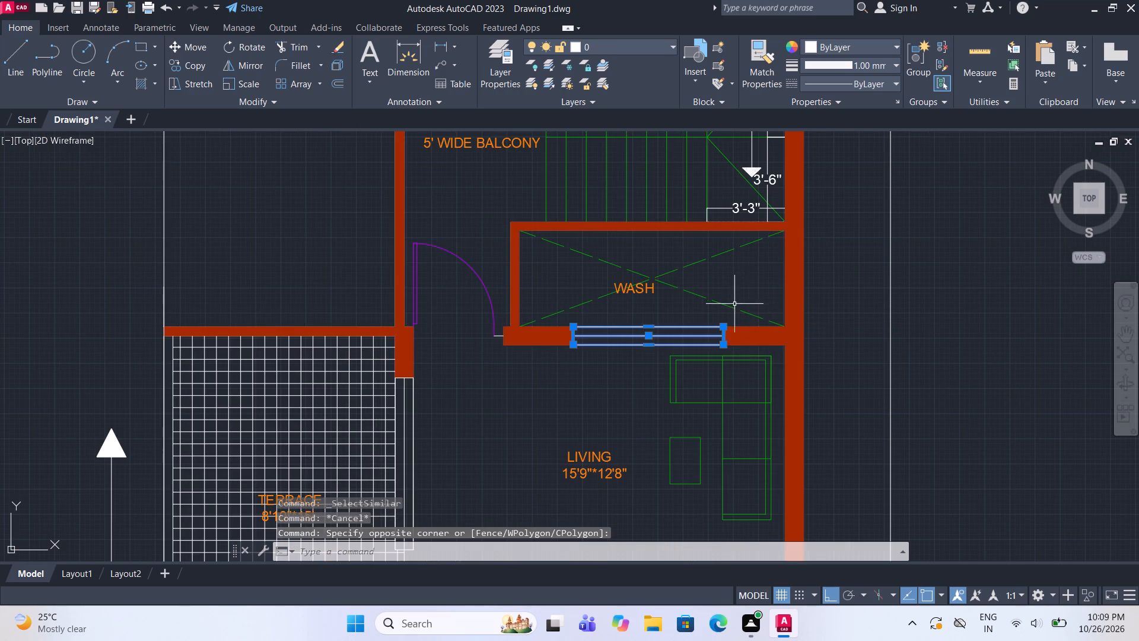
left_click(643, 44)
left_click(632, 173)
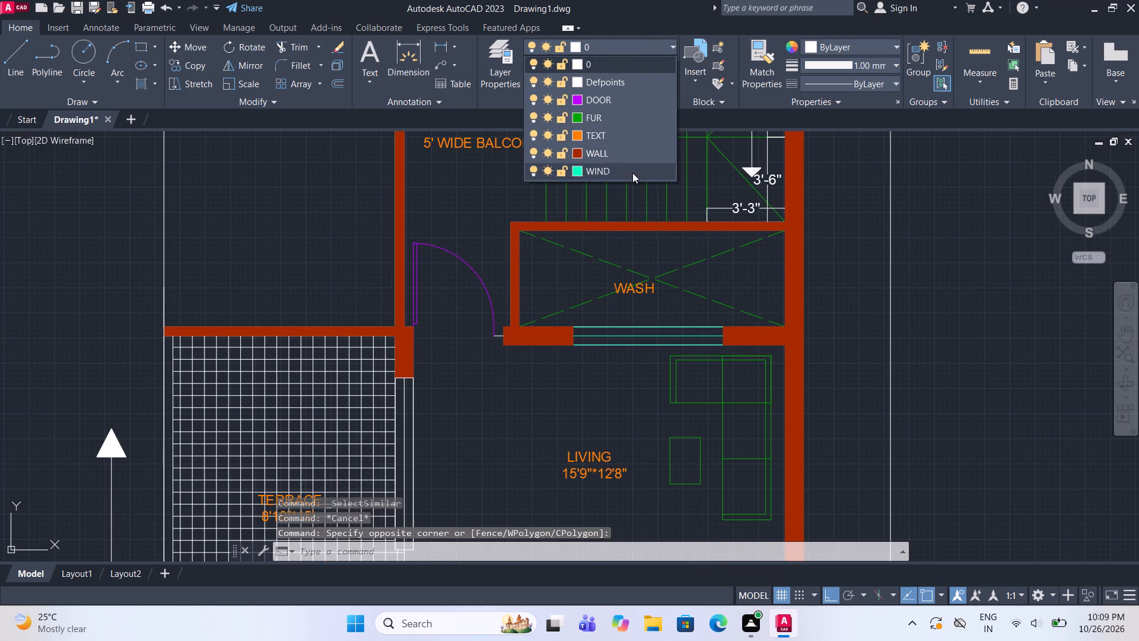
scroll(567, 268, "down", 1)
key("Escape")
Move the first-floor window between TERRACE and LIVING to the WIND layer.
scroll(576, 284, "down", 1)
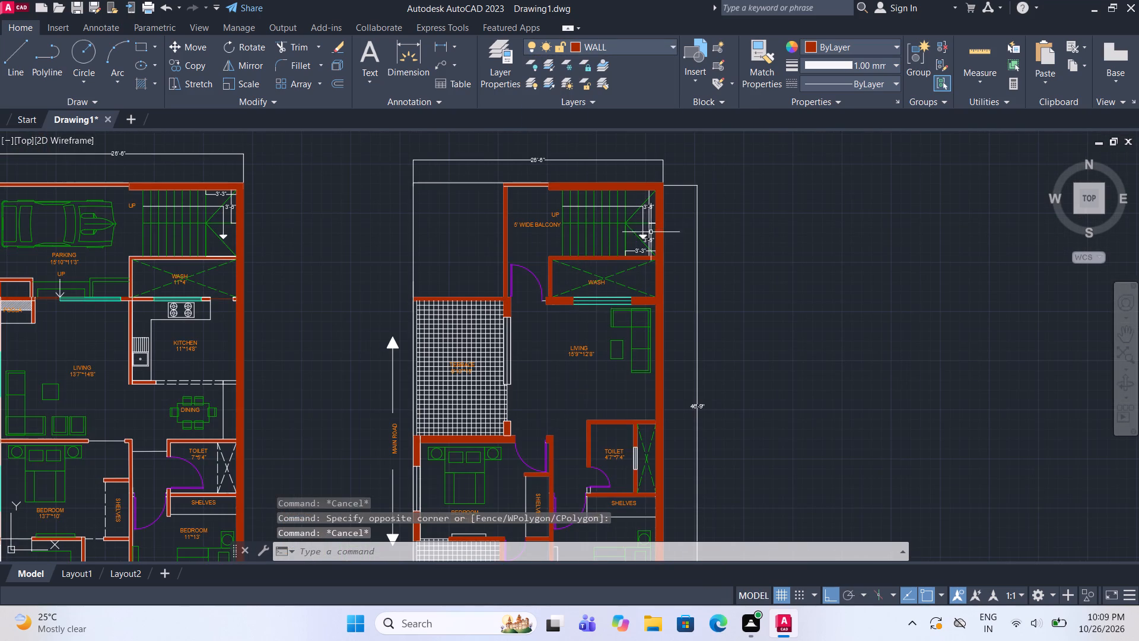
middle_click_drag(650, 300, 647, 185)
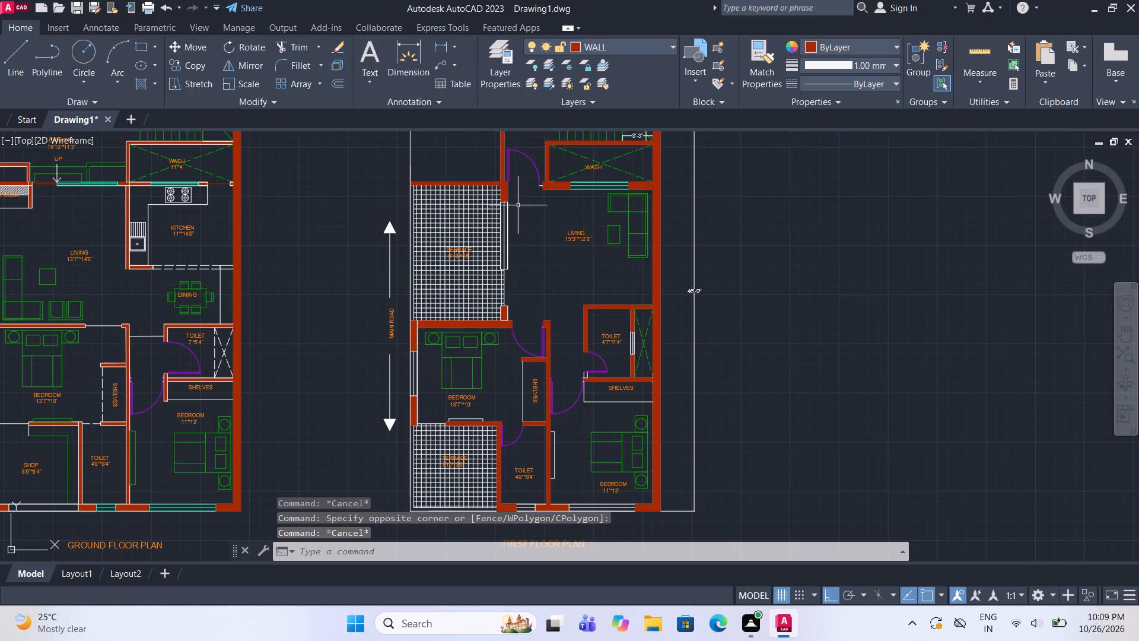
scroll(517, 194, "up", 3)
middle_click_drag(435, 469, 447, 430)
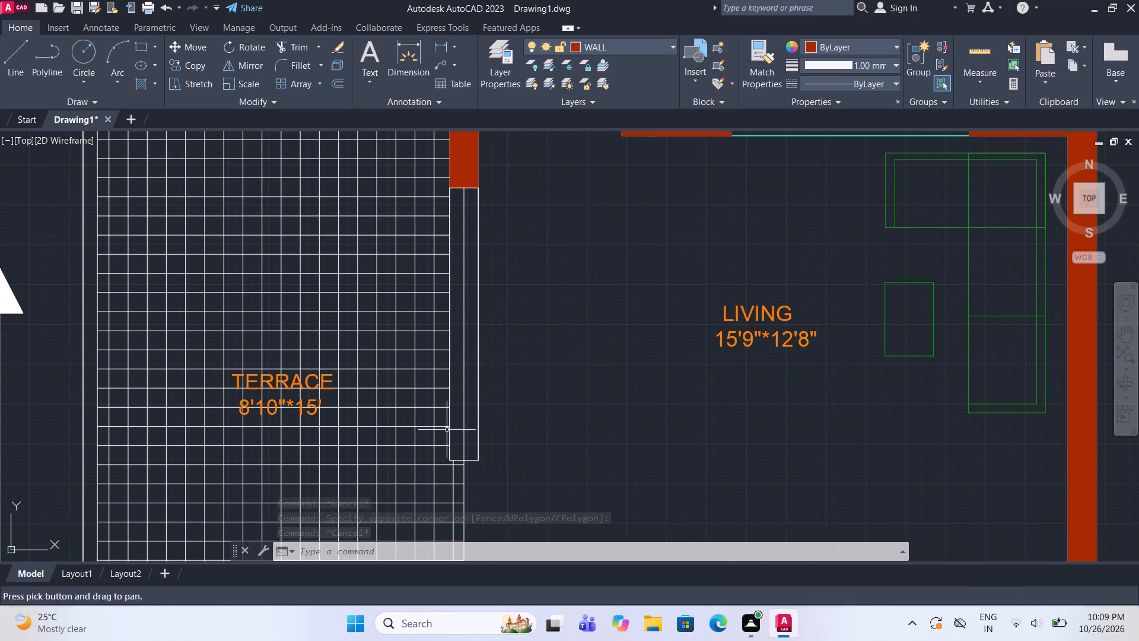
left_click(444, 473)
left_click(505, 165)
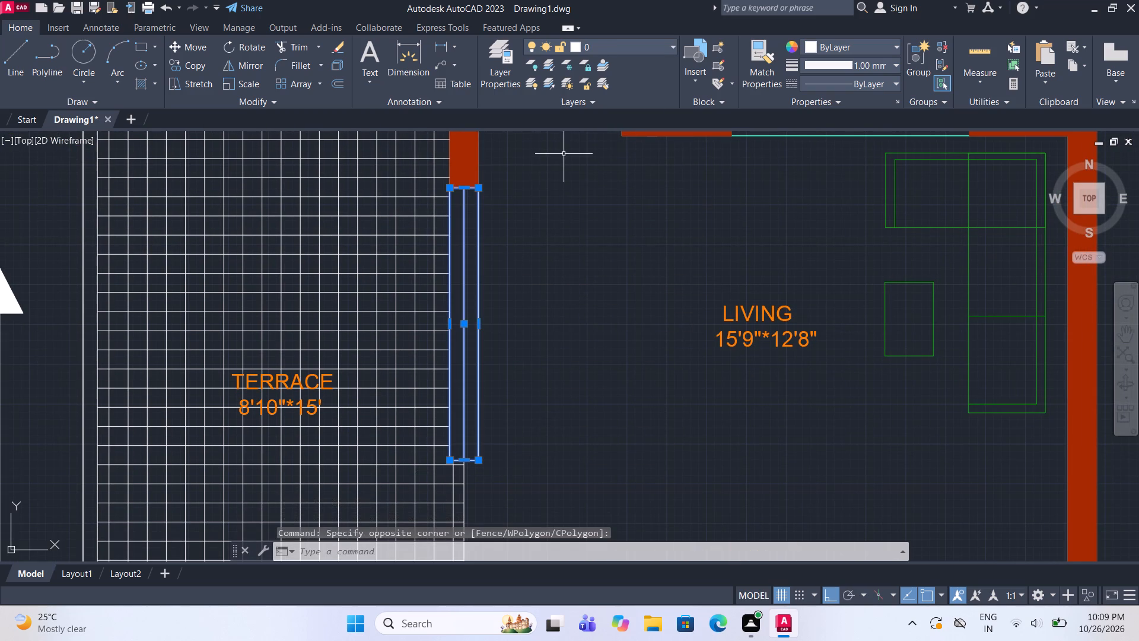
left_click(646, 53)
left_click(639, 176)
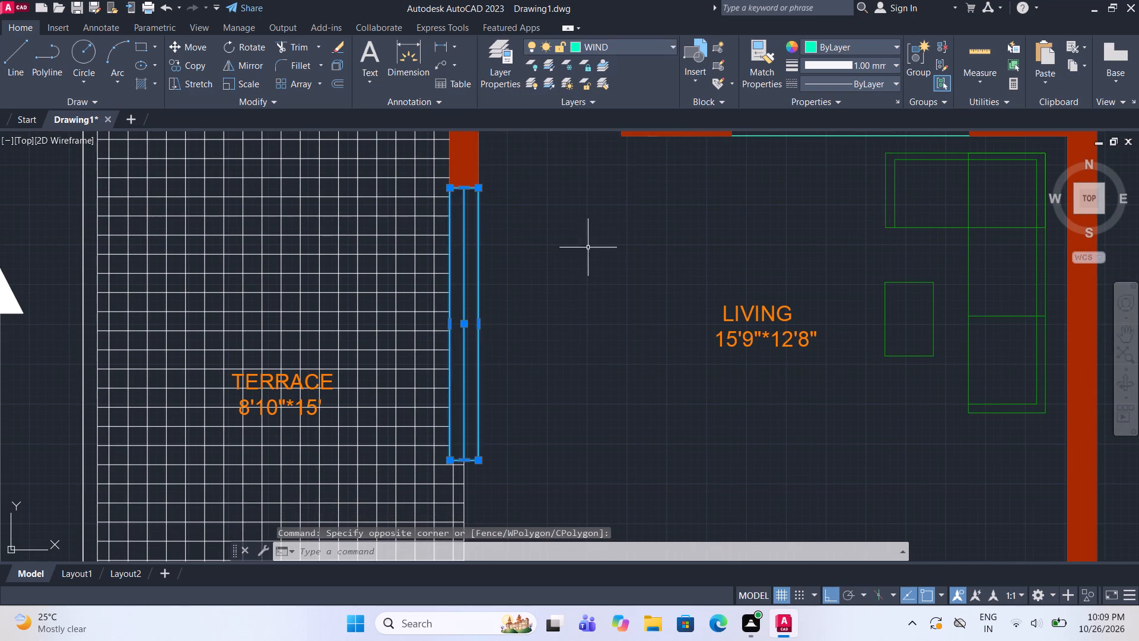
scroll(586, 264, "down", 3)
key("Escape")
Select the first-floor windows of the 13'7"*10' bedroom, the 4'8"*8'4" toilet and the 11'*13' bedroom together.
scroll(457, 436, "up", 2)
left_click(451, 452)
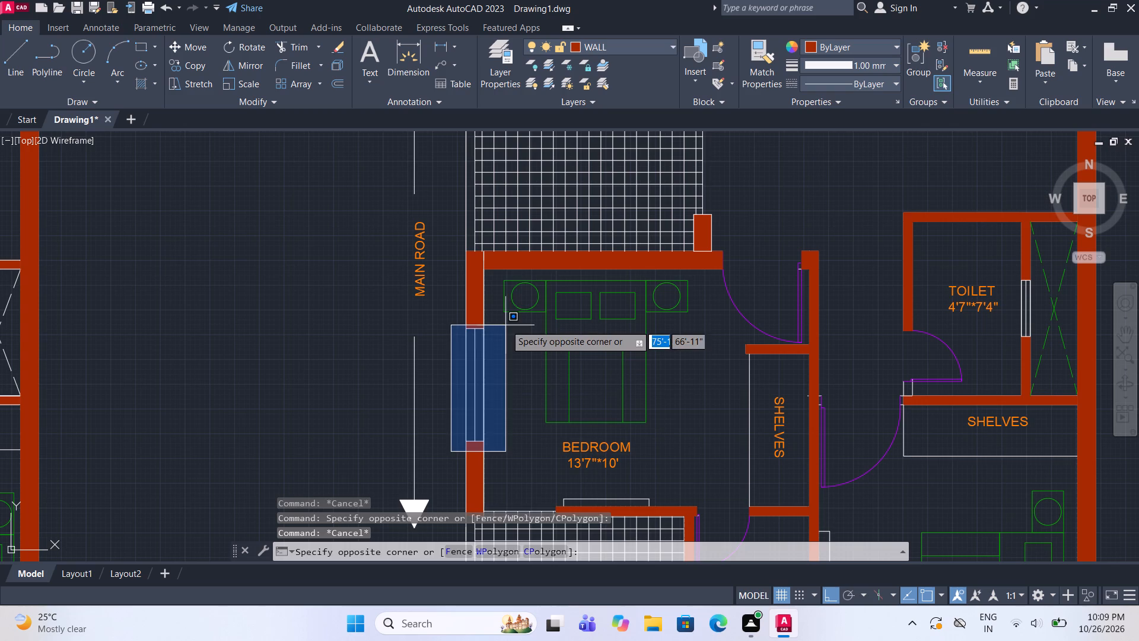
left_click(507, 319)
scroll(542, 325, "down", 3)
scroll(555, 398, "up", 3)
middle_click_drag(555, 398, 513, 350)
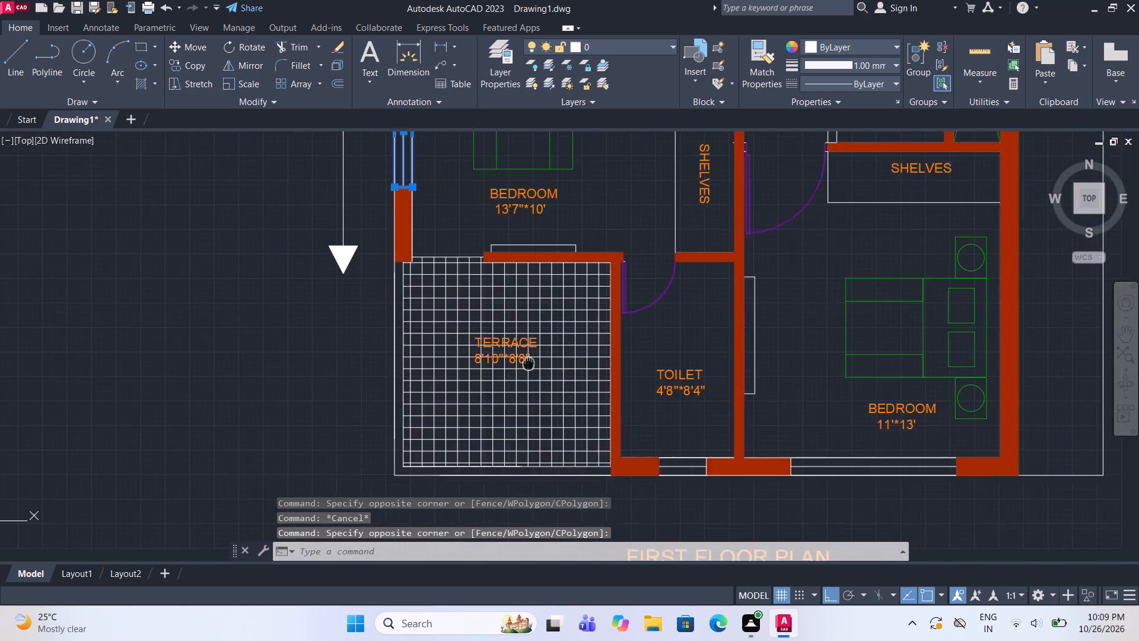
middle_click_drag(513, 350, 354, 252)
scroll(486, 372, "up", 2)
left_click_drag(432, 375, 435, 356)
left_click(578, 280)
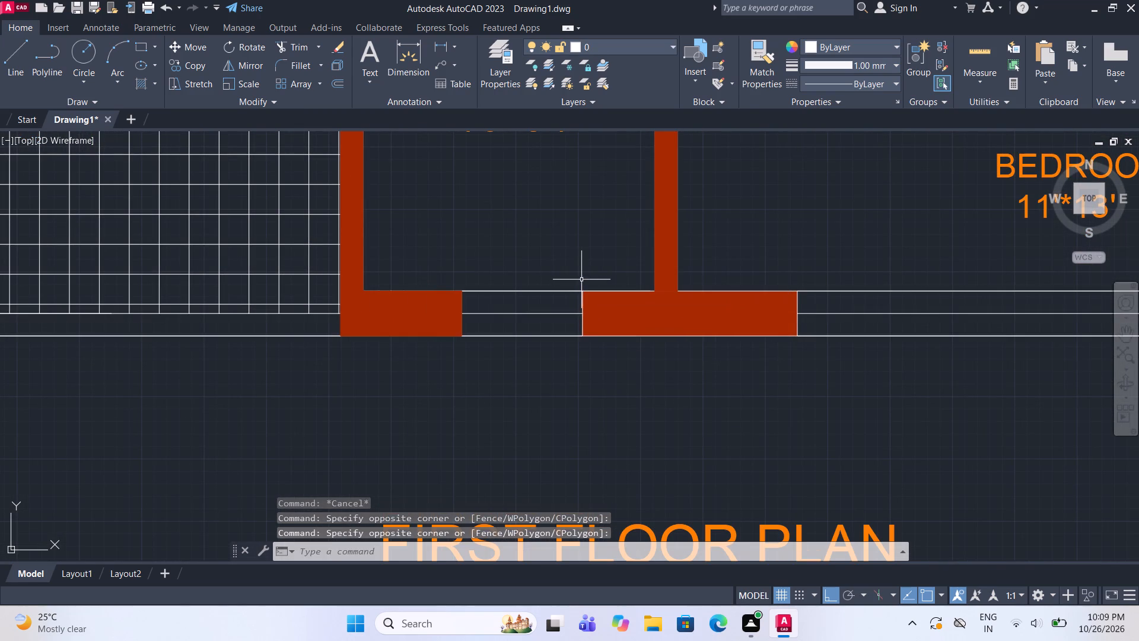
left_click(355, 373)
left_click(602, 278)
left_click(672, 375)
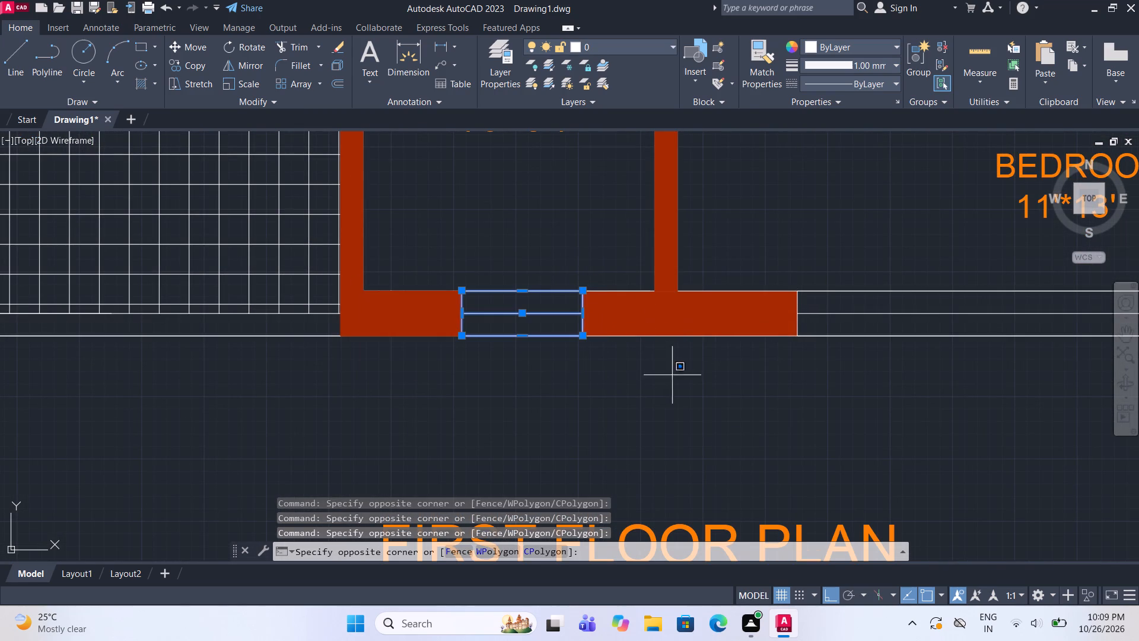
middle_click_drag(830, 259, 343, 280)
left_click(782, 285)
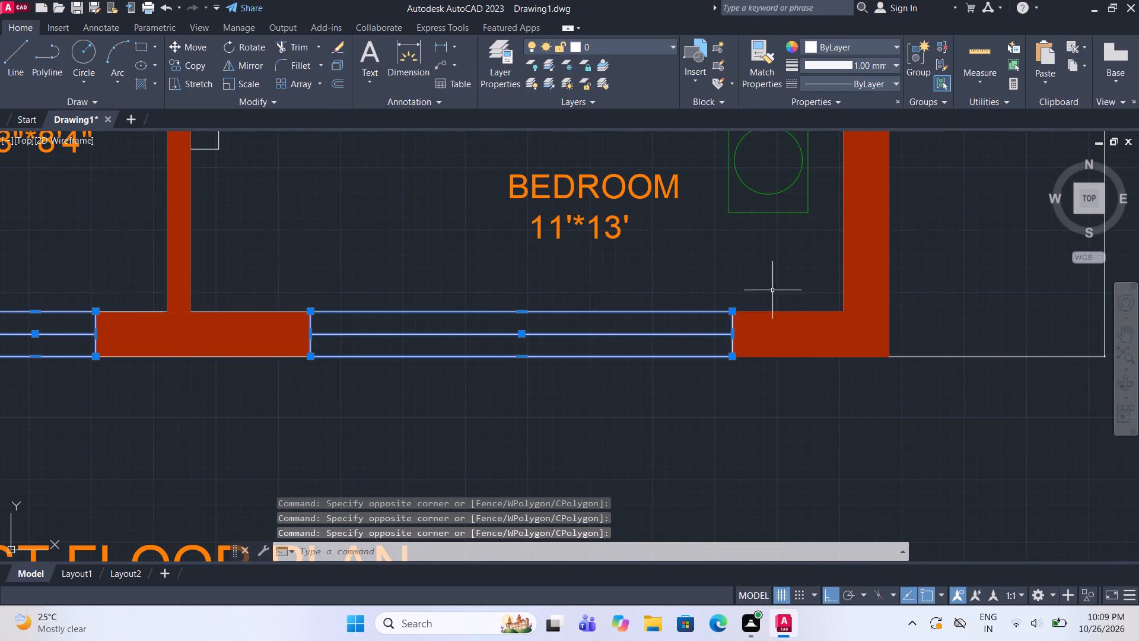
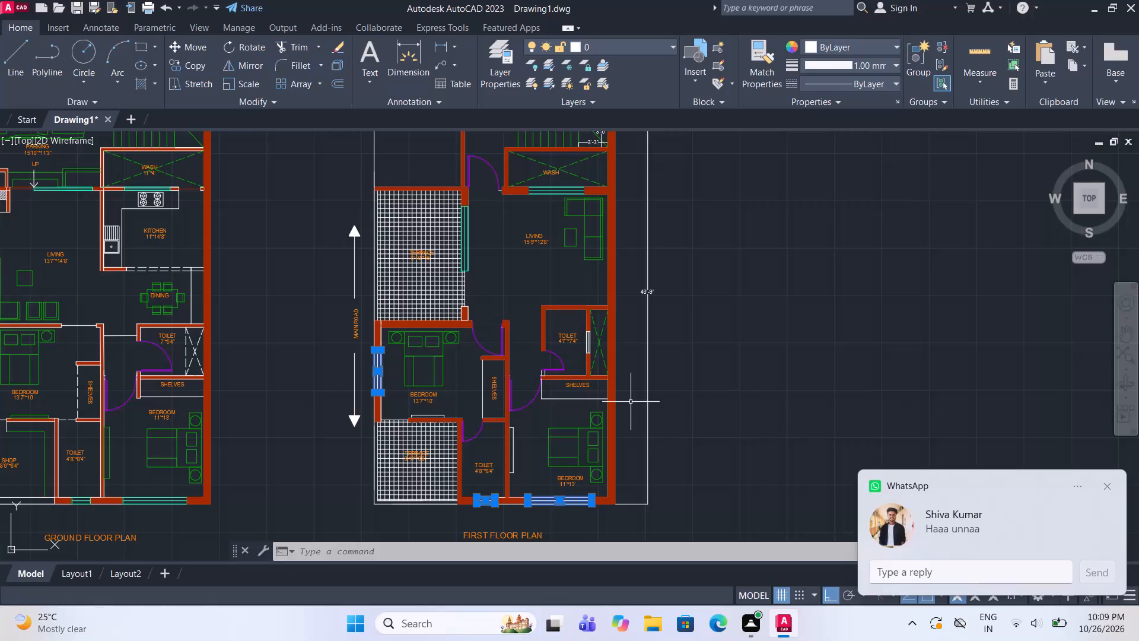
Add the window of the first-floor 4'7"*7'4" toilet to the selected windows and move them all to the WIND layer.
middle_click_drag(631, 337, 631, 339)
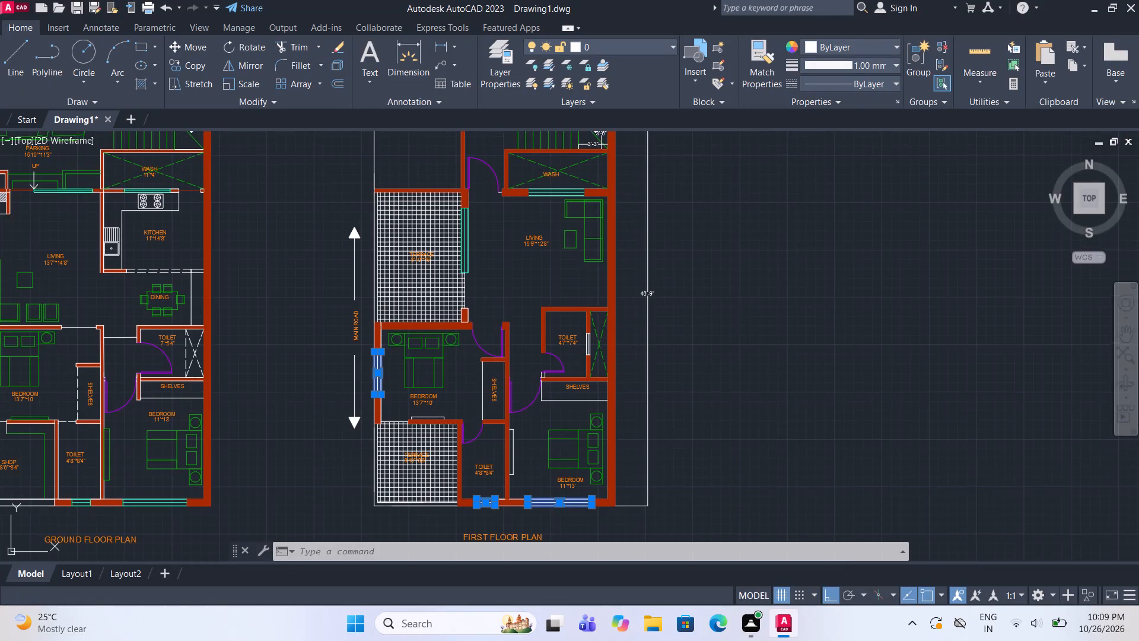
middle_click_drag(631, 339, 633, 370)
scroll(580, 381, "up", 3)
left_click(593, 418)
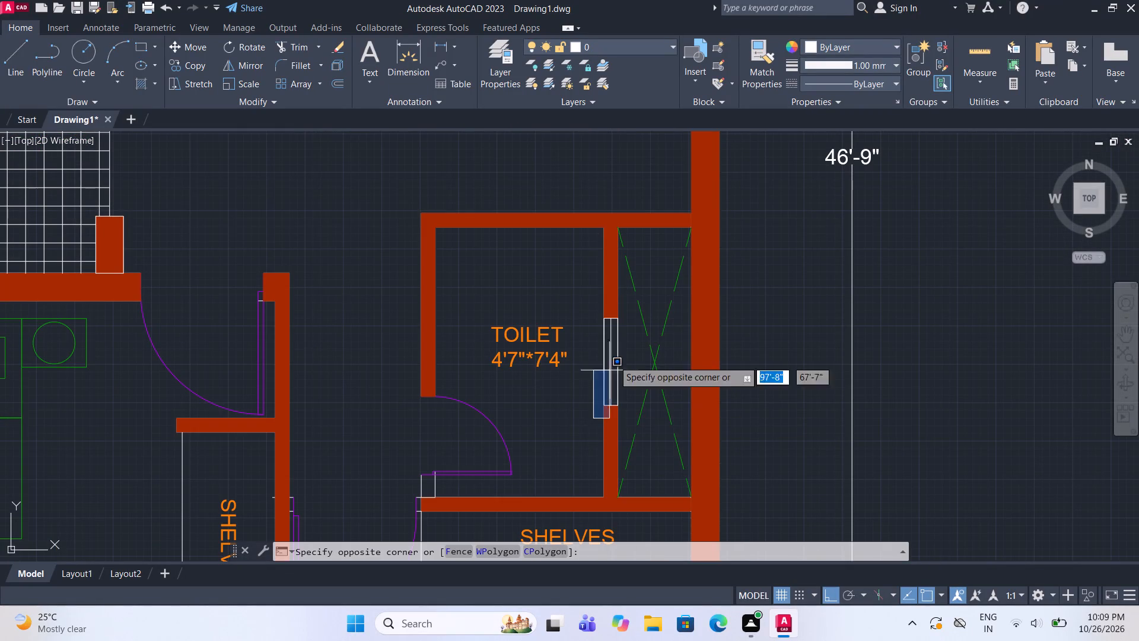
left_click(623, 312)
scroll(575, 412, "down", 2)
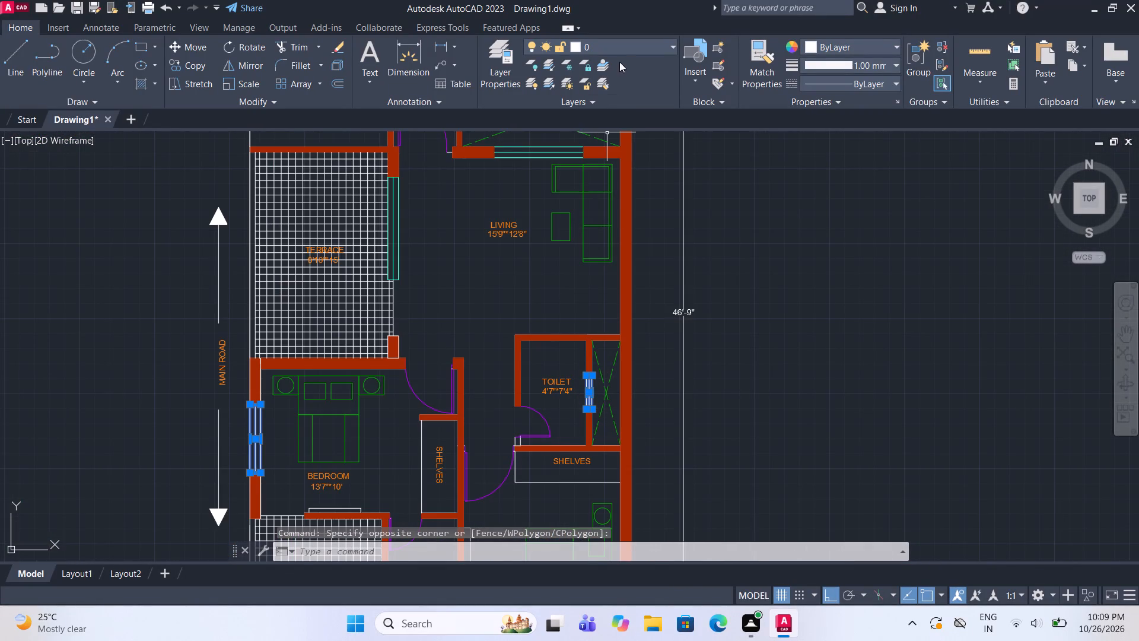
left_click(619, 46)
left_click(614, 172)
key("Escape")
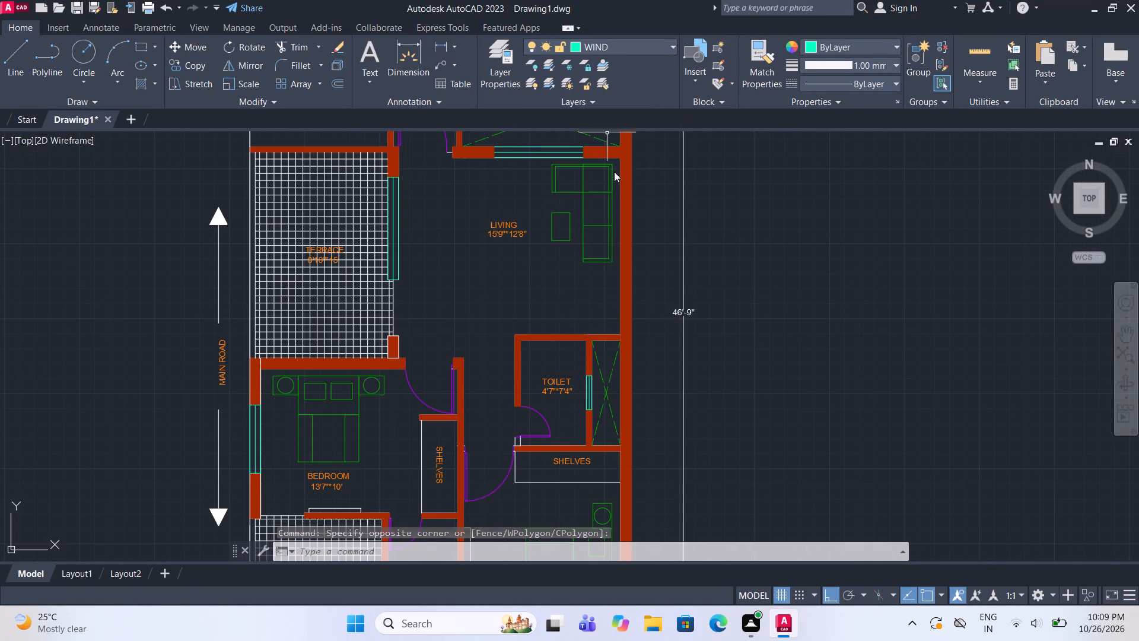
Fill the empty wall stub beside the first-floor 4'7"*7'4" toilet door with a solid hatch on the WALL layer.
scroll(614, 172, "up", 2)
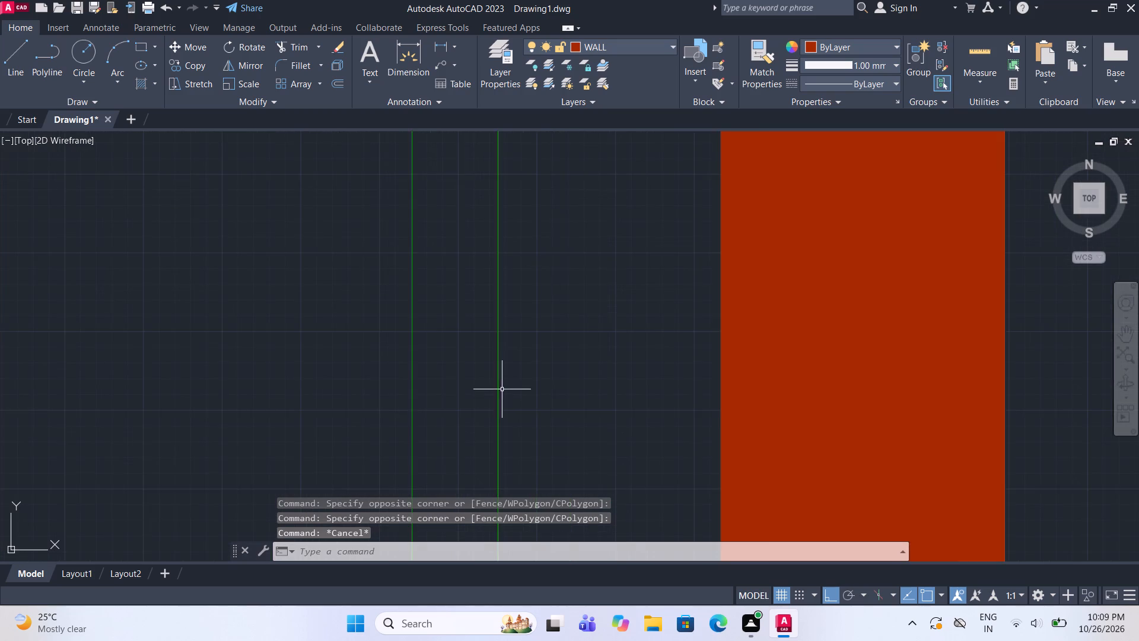
scroll(501, 389, "down", 4)
middle_click_drag(513, 382, 567, 237)
scroll(567, 240, "down", 3)
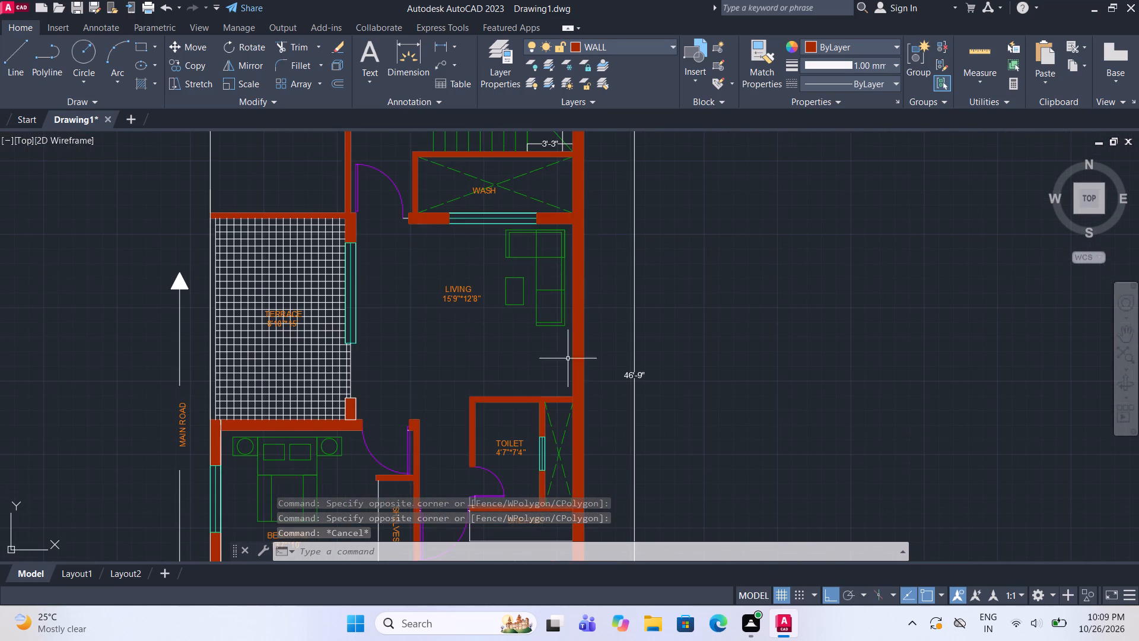
middle_click_drag(545, 206, 550, 290)
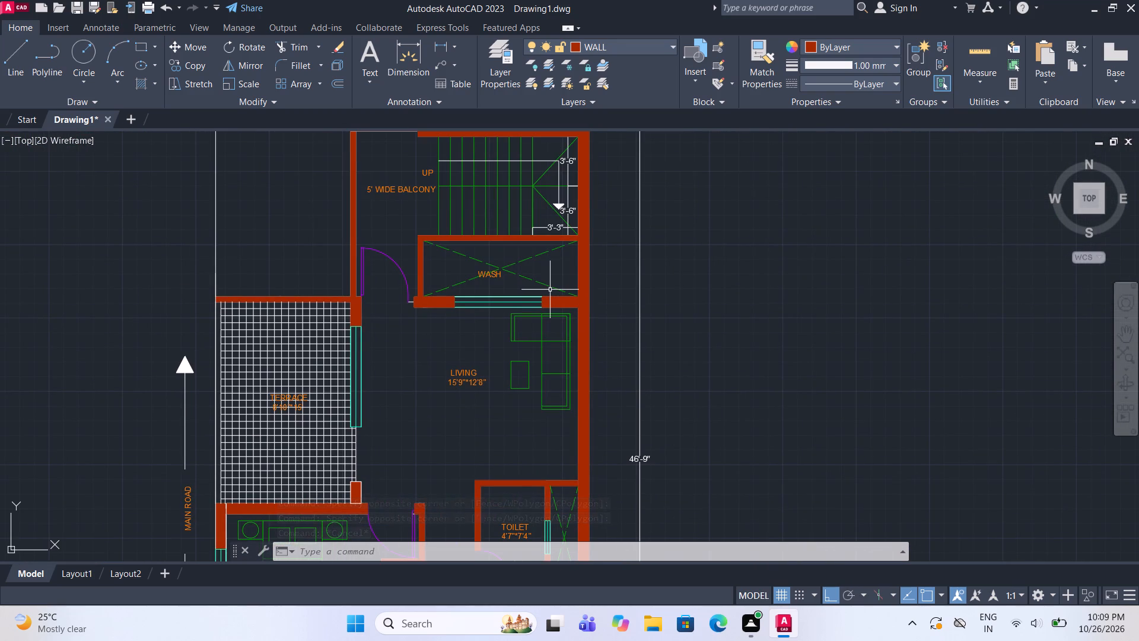
middle_click_drag(553, 214, 561, 354)
middle_click_drag(560, 353, 573, 153)
middle_click_drag(588, 350, 562, 187)
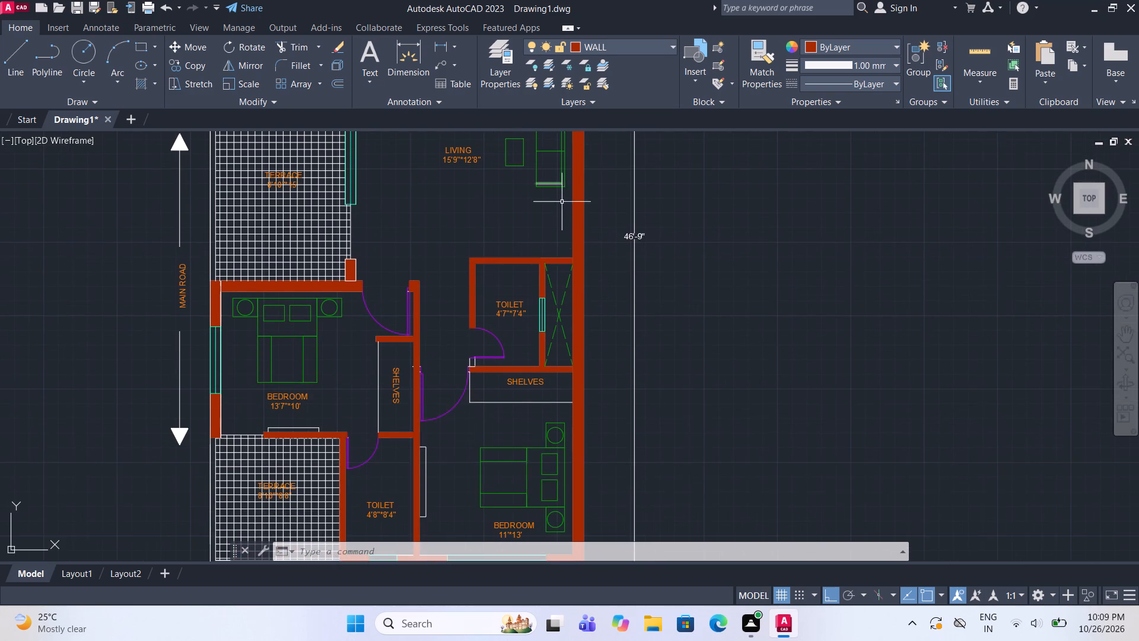
scroll(472, 373, "up", 3)
key("h")
key("Return")
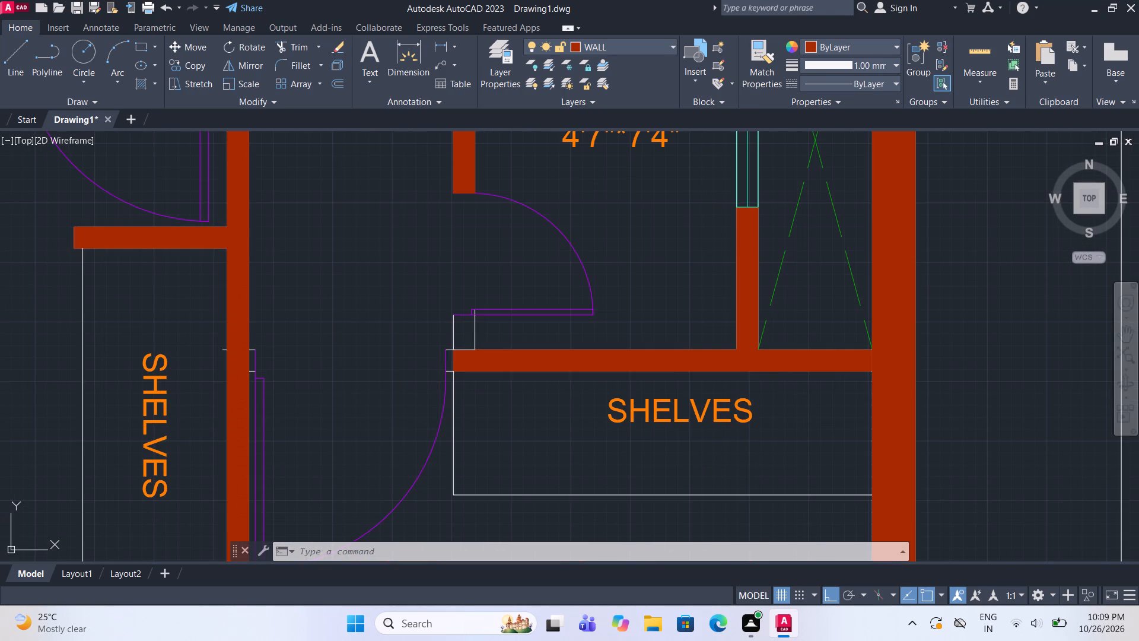
left_click(464, 326)
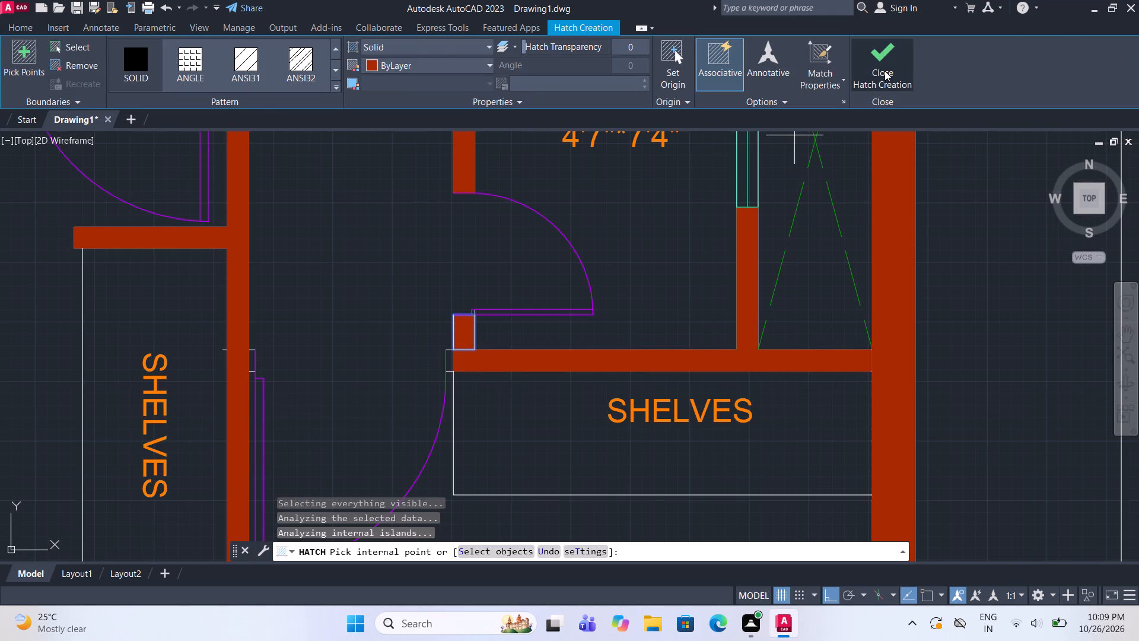
left_click(885, 70)
Move the thin wall-mounted units in the first-floor 11'*13' and 13'7"*10' bedrooms to the FUR layer.
scroll(590, 333, "down", 3)
middle_click_drag(616, 321, 565, 319)
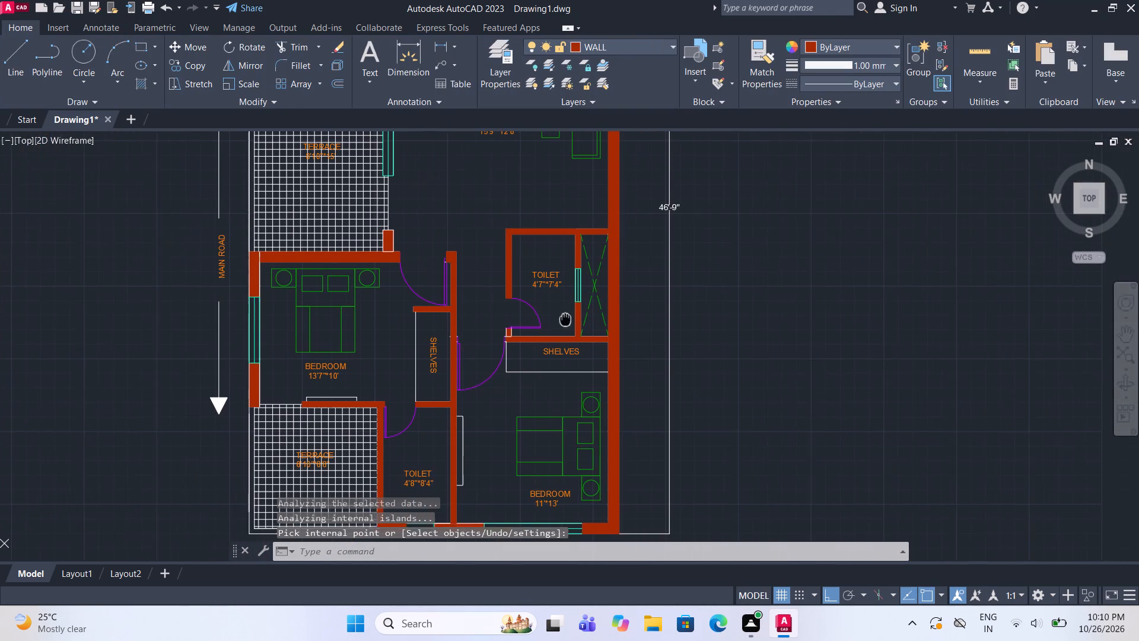
middle_click_drag(565, 319, 548, 322)
left_click(447, 433)
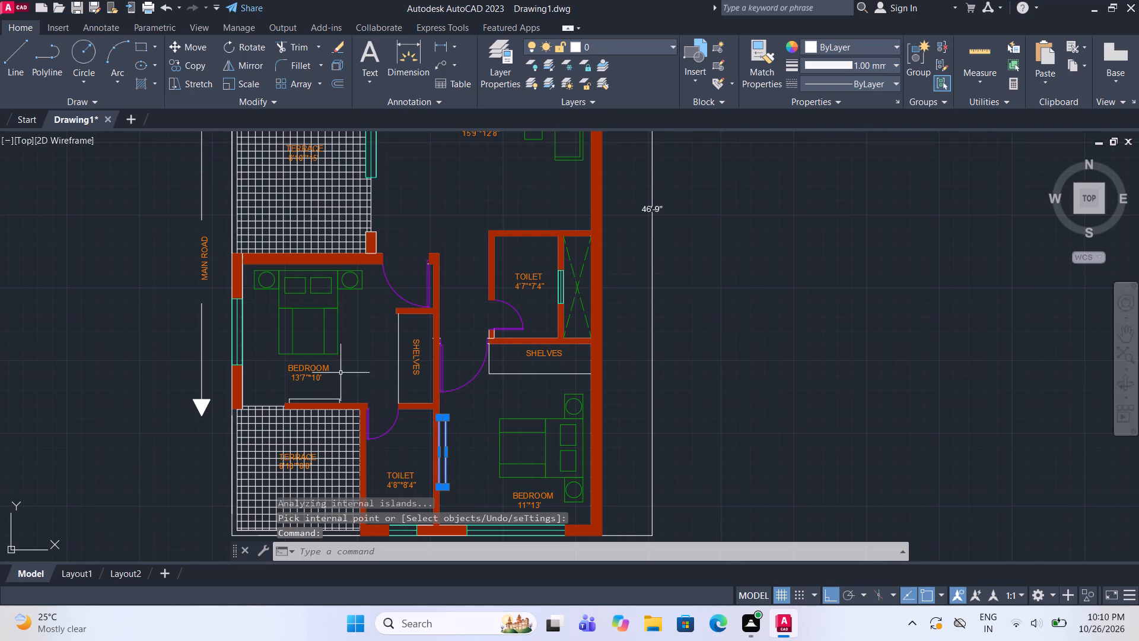
left_click(313, 399)
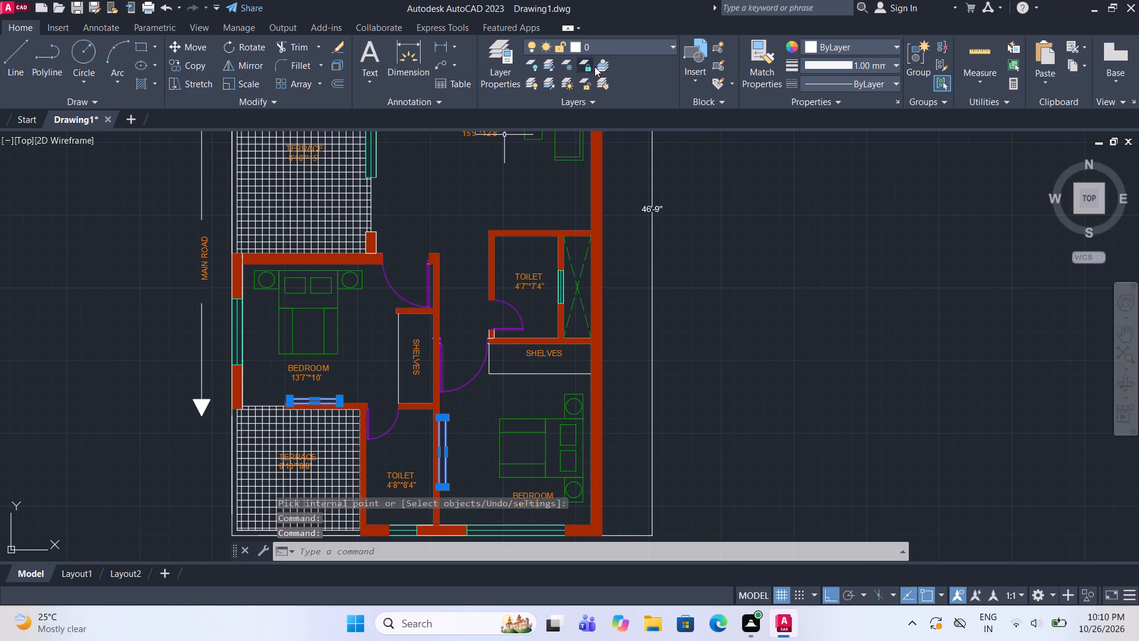
left_click(621, 43)
left_click(627, 119)
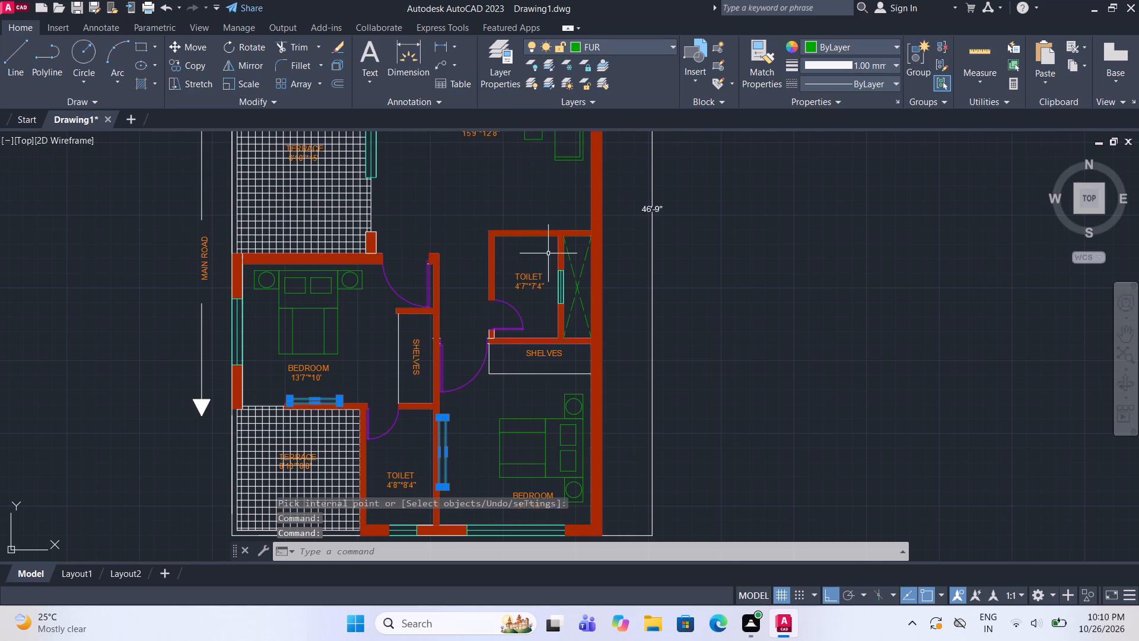
key("Escape")
Delete the leftover door and plant blocks lying outside the two floor plans.
scroll(527, 296, "down", 2)
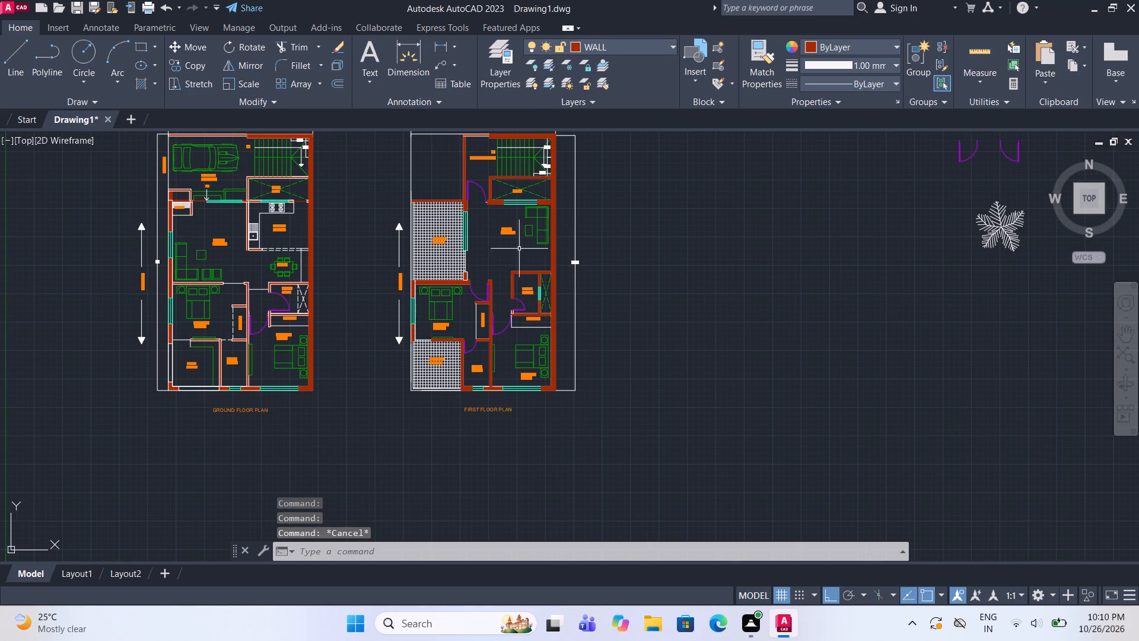
scroll(513, 233, "up", 2)
scroll(513, 237, "down", 2)
scroll(481, 338, "up", 1)
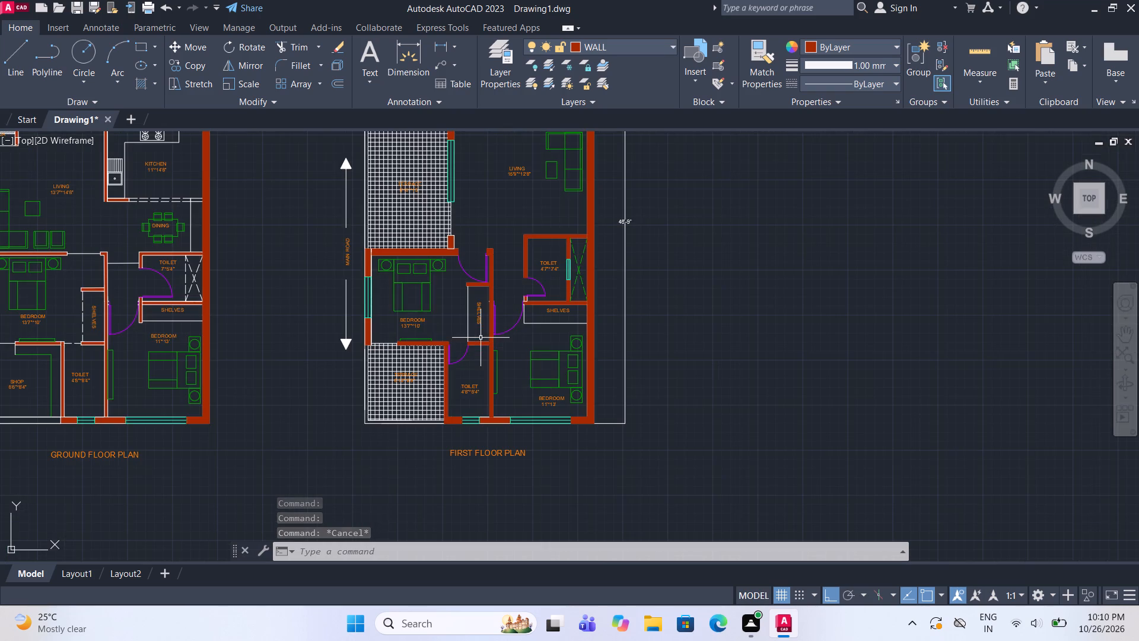
middle_click_drag(517, 281, 510, 453)
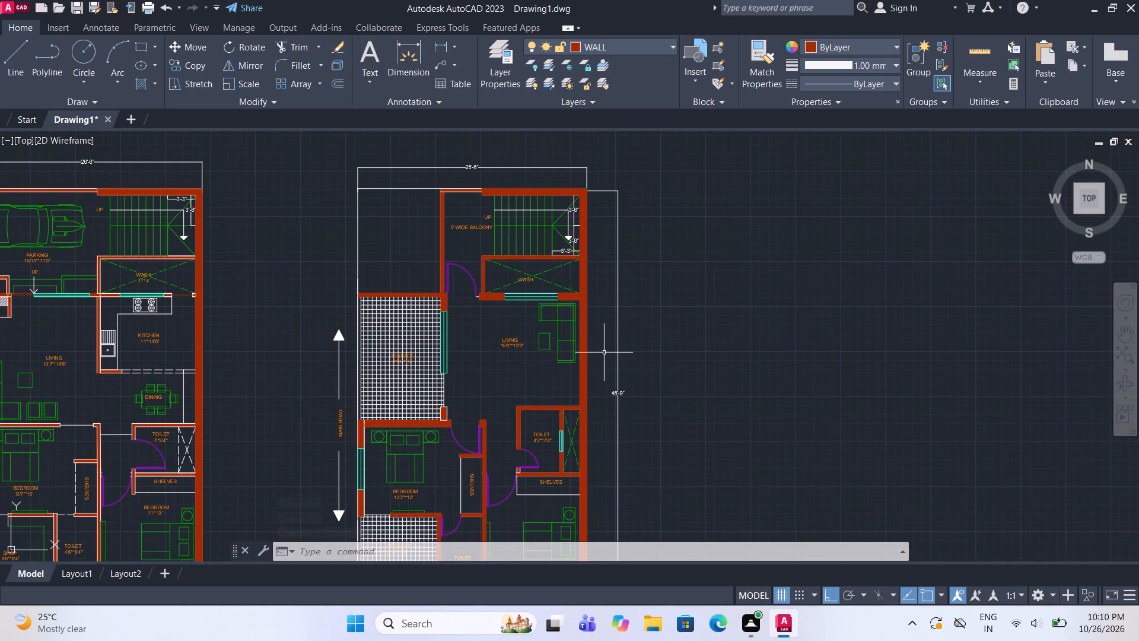
scroll(604, 353, "down", 1)
middle_click_drag(384, 398, 454, 411)
scroll(385, 398, "up", 1)
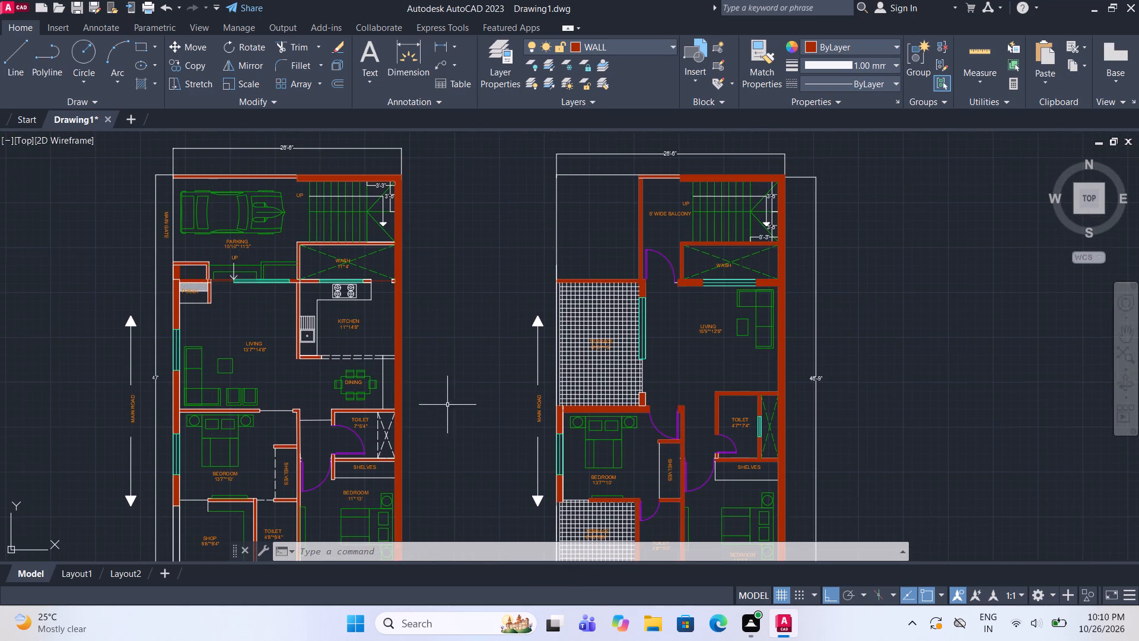
scroll(400, 383, "down", 3)
left_click_drag(707, 410, 697, 398)
left_click(634, 279)
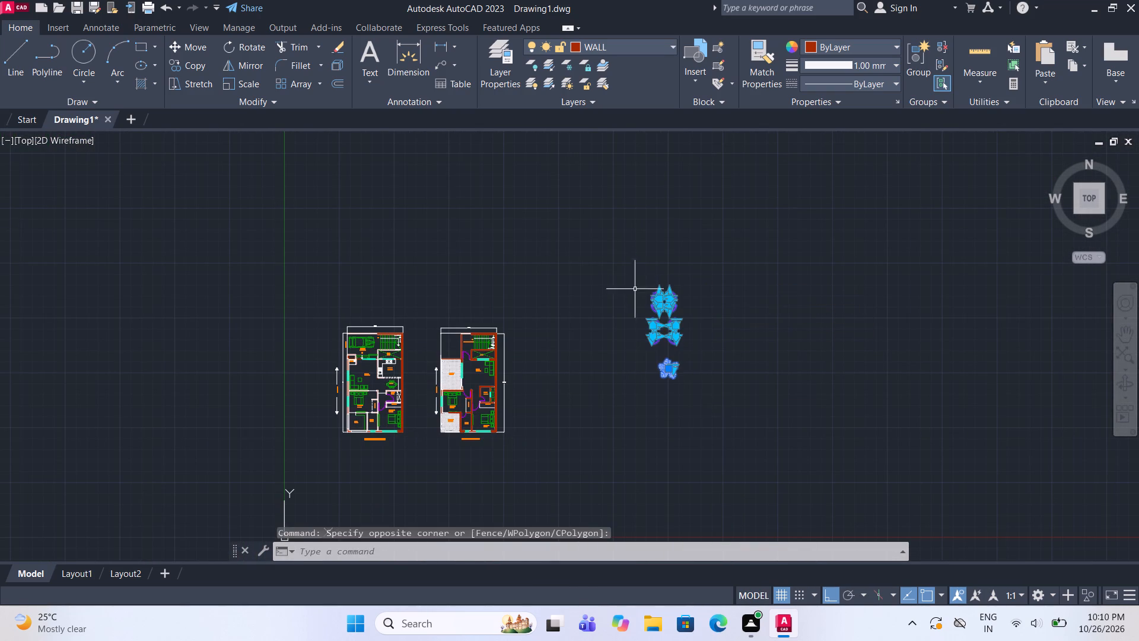
scroll(654, 346, "up", 1)
key("Delete")
Open Layout1, activate its viewport and turn off the grid inside it.
middle_click_drag(470, 398, 667, 347)
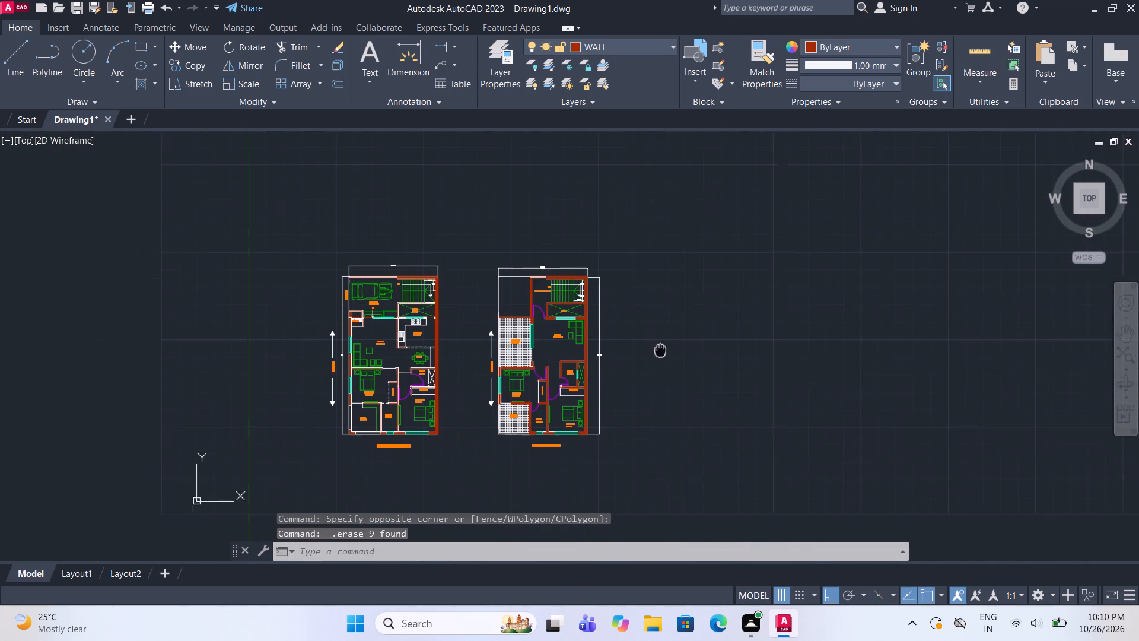
middle_click_drag(667, 347, 673, 345)
scroll(527, 372, "up", 1)
middle_click_drag(527, 372, 537, 359)
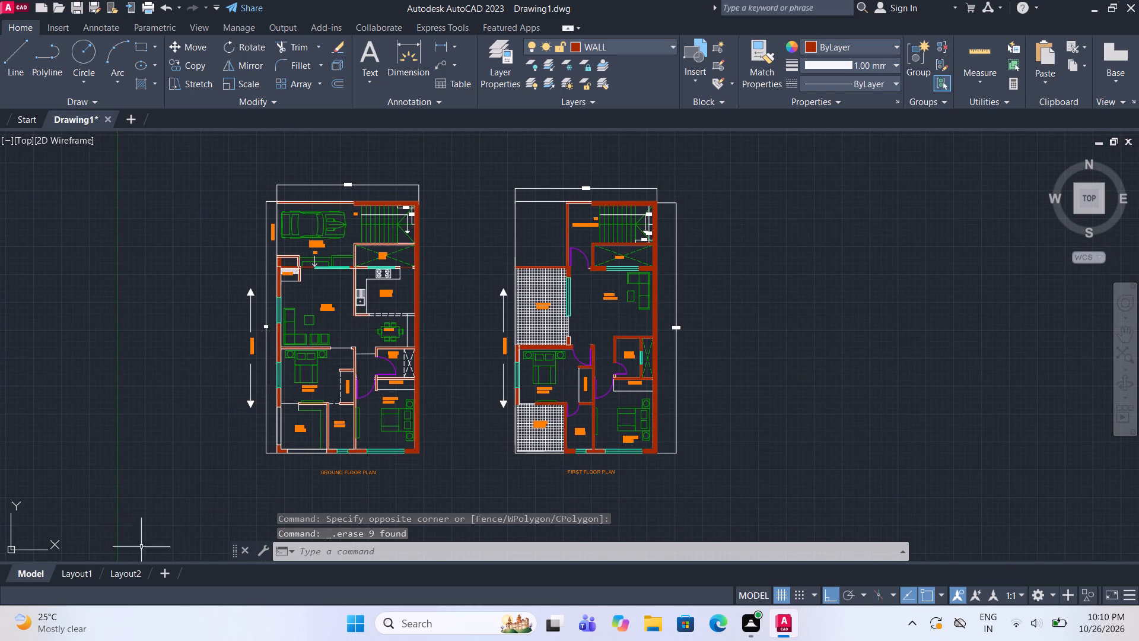
left_click(77, 570)
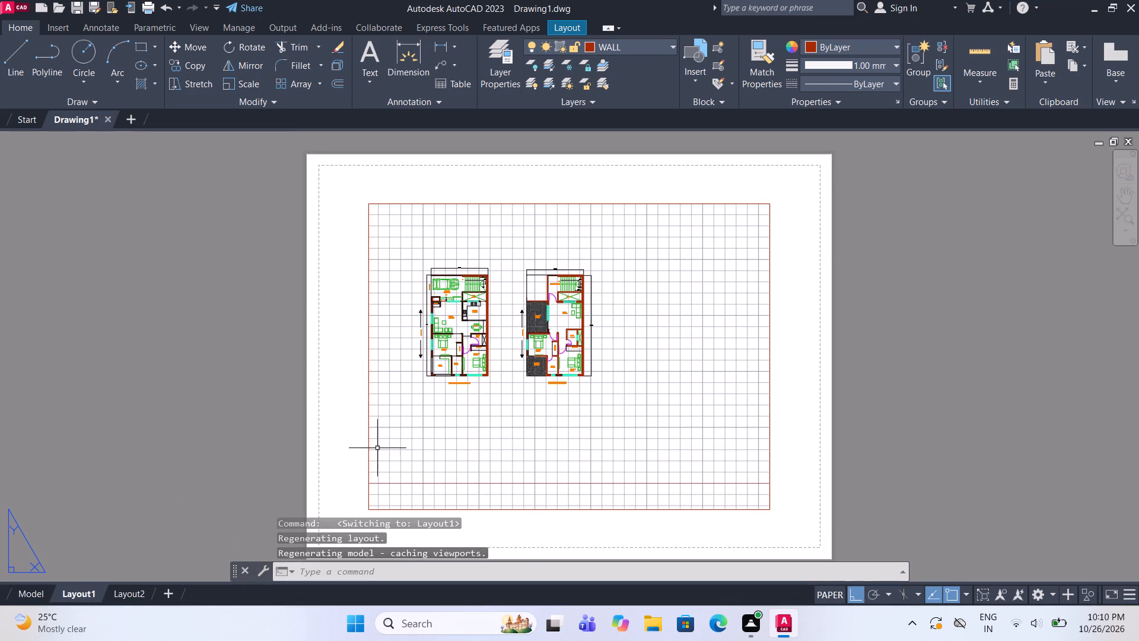
double_click(472, 448)
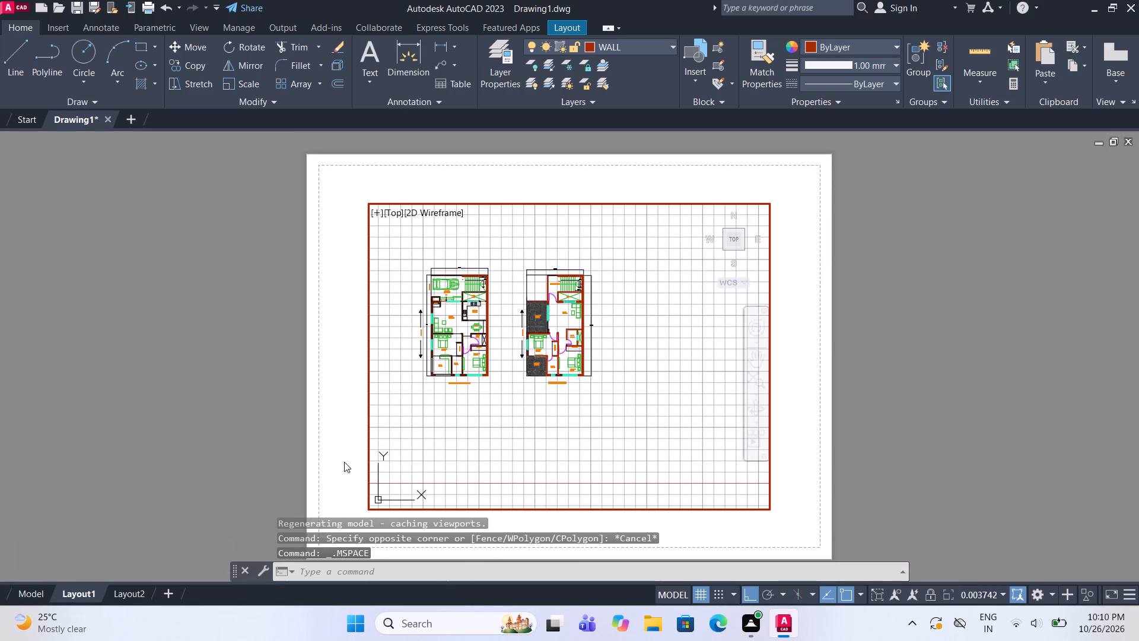
key("F7")
Zoom the Layout1 viewport to a window framing both floor plans with their titles, and return to paper space.
scroll(437, 341, "up", 1)
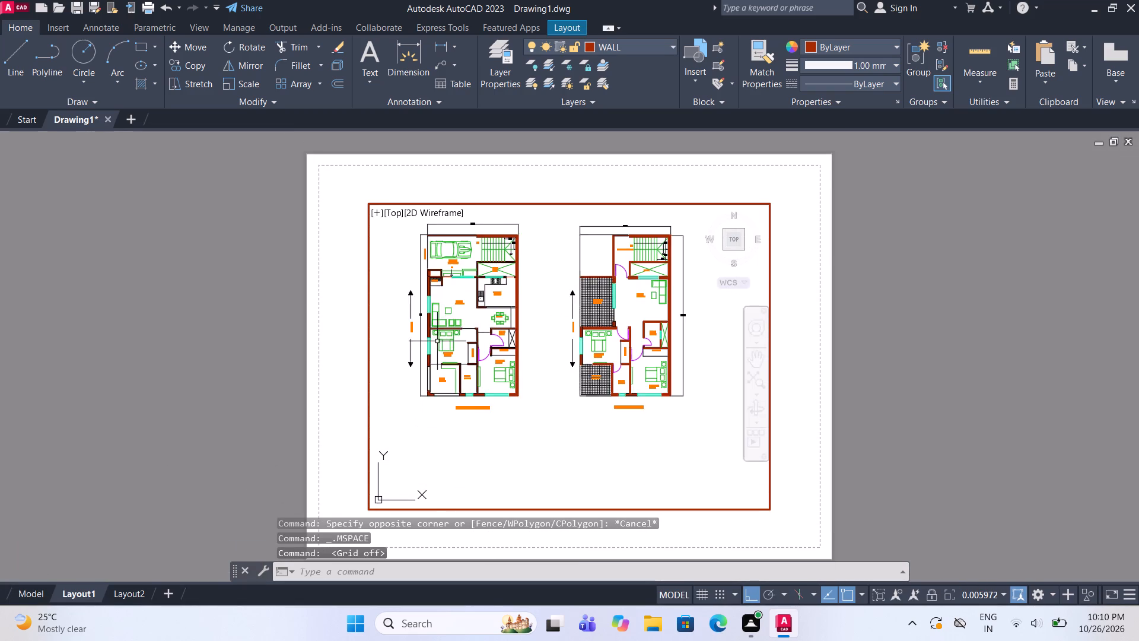
middle_click_drag(437, 341, 476, 407)
middle_click_drag(476, 389, 466, 381)
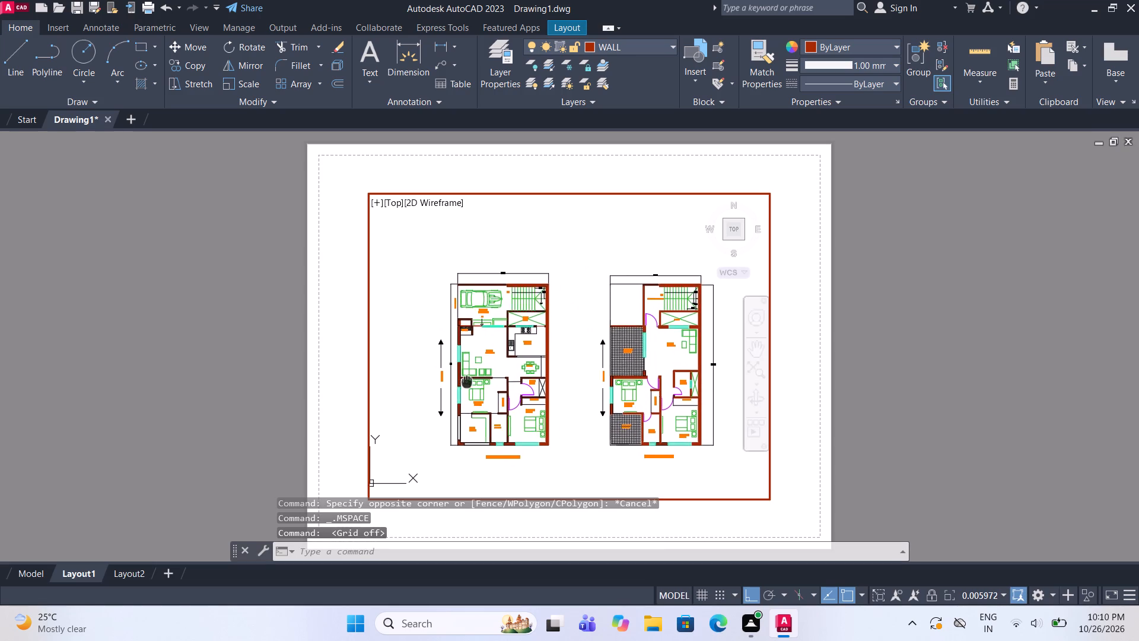
middle_click_drag(466, 381, 438, 372)
middle_click(438, 372)
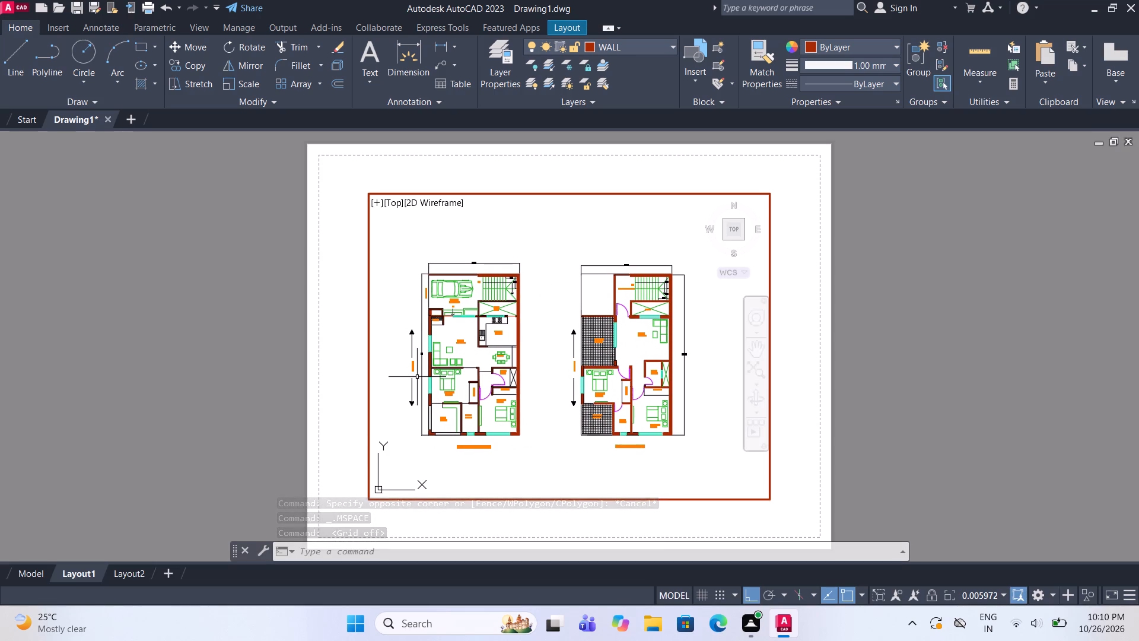
key("z")
key("Return")
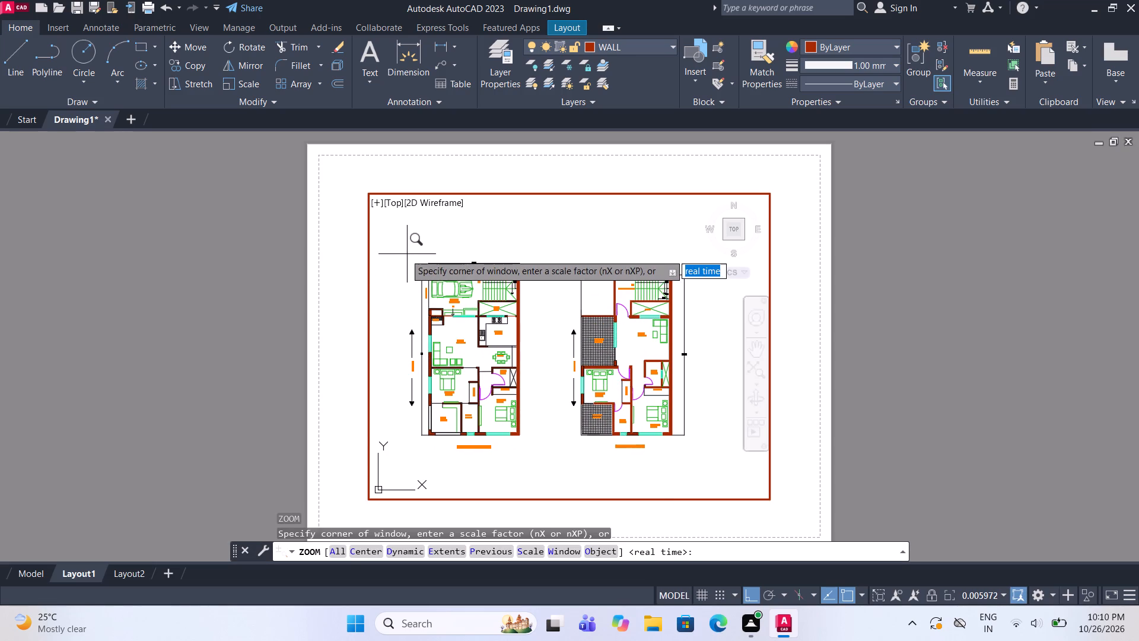
left_click(403, 254)
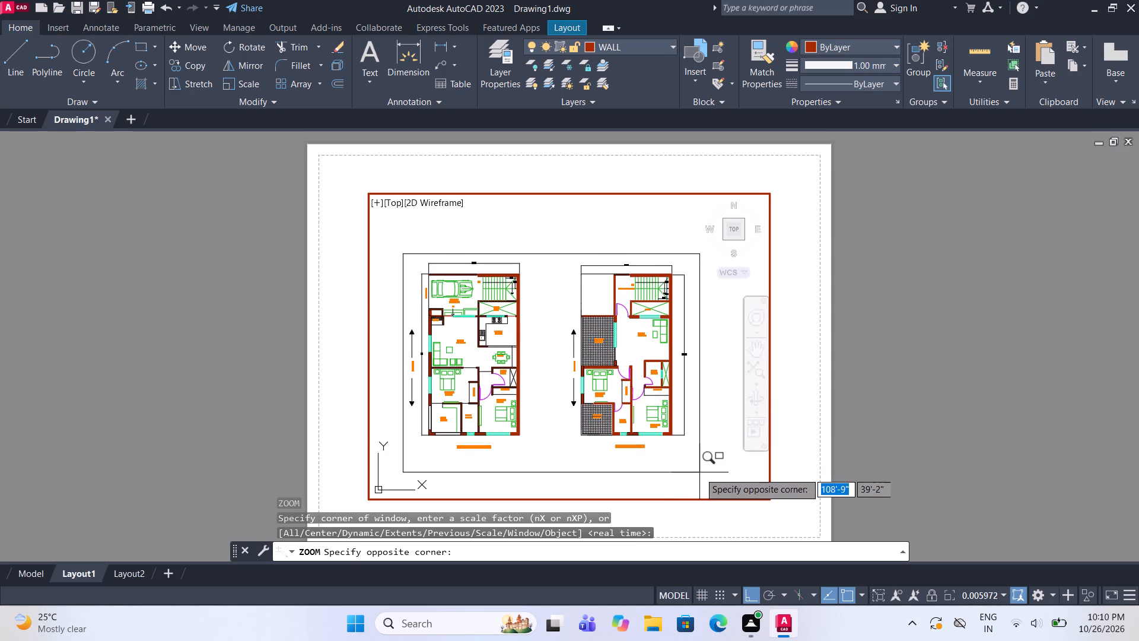
left_click(699, 472)
double_click(330, 330)
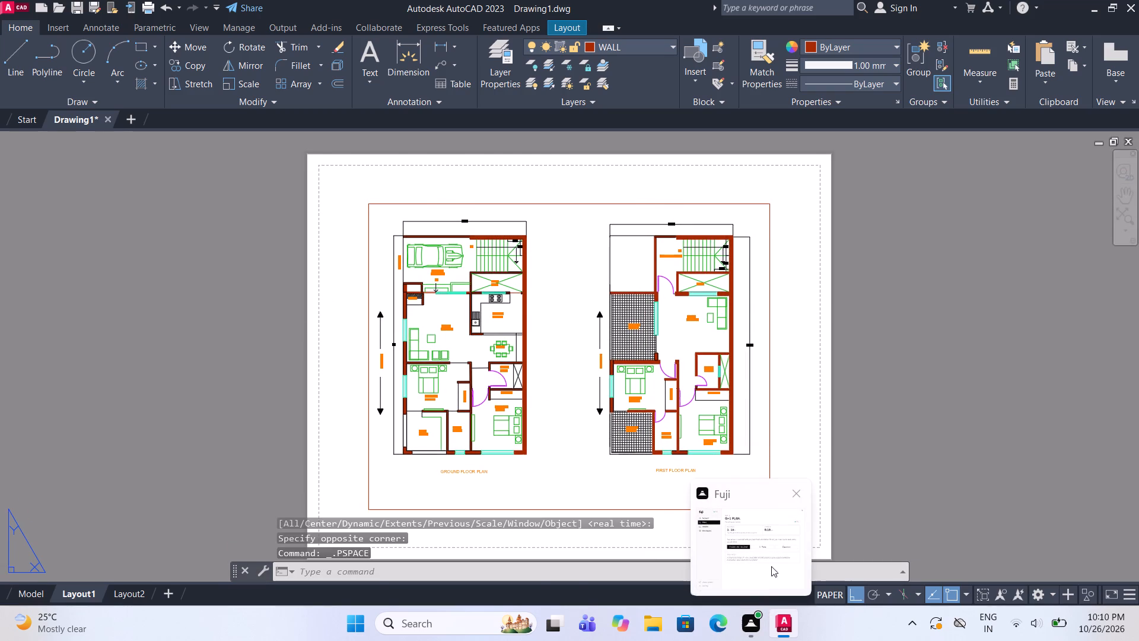
Save the drawing as G+1 in the Downloads folder.
left_click(6, 13)
left_click(58, 161)
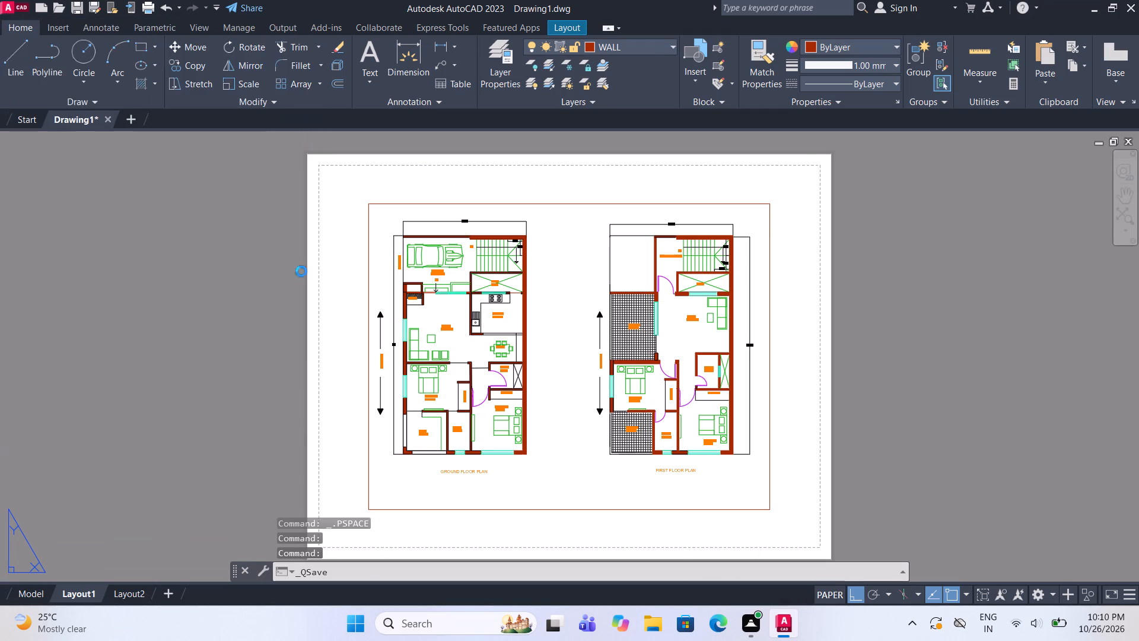
left_click(506, 145)
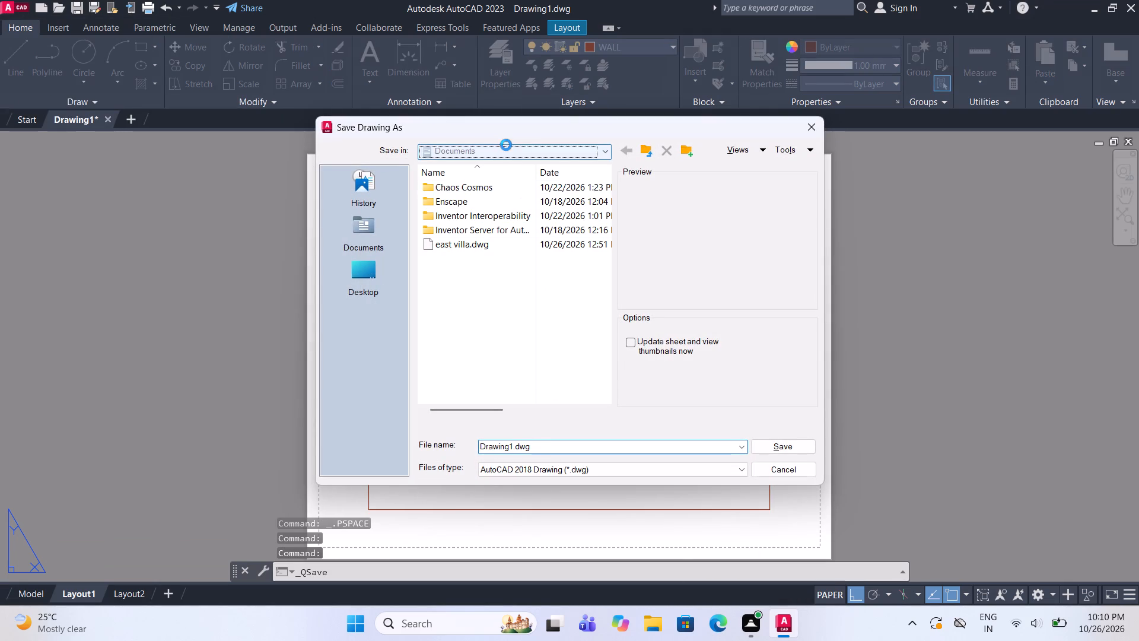
left_click(496, 289)
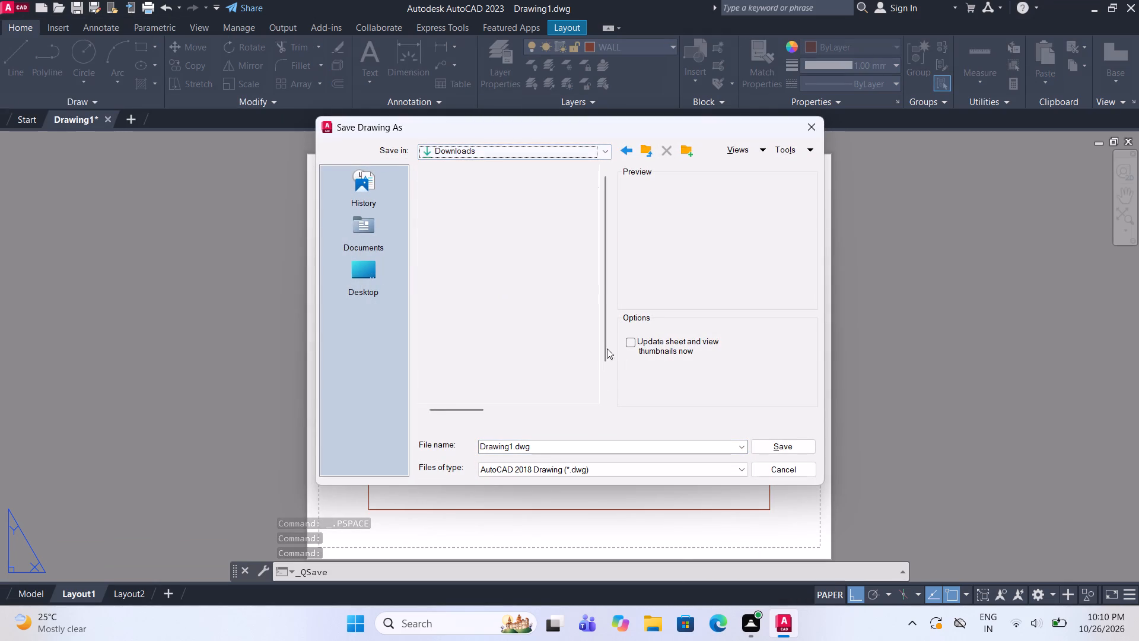
left_click(575, 443)
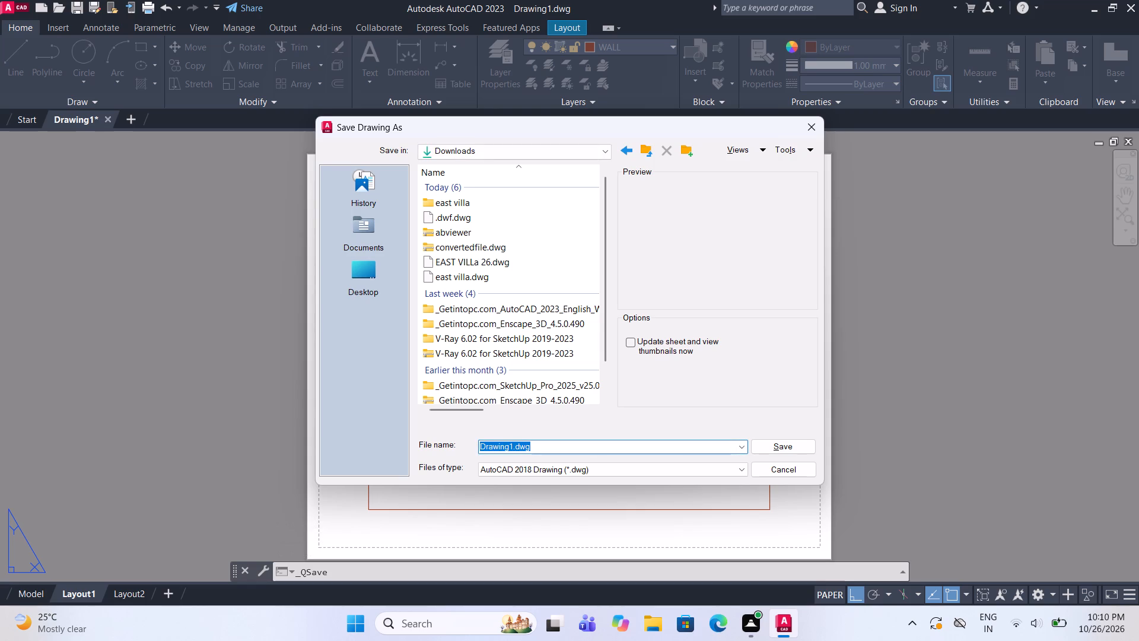
key("g")
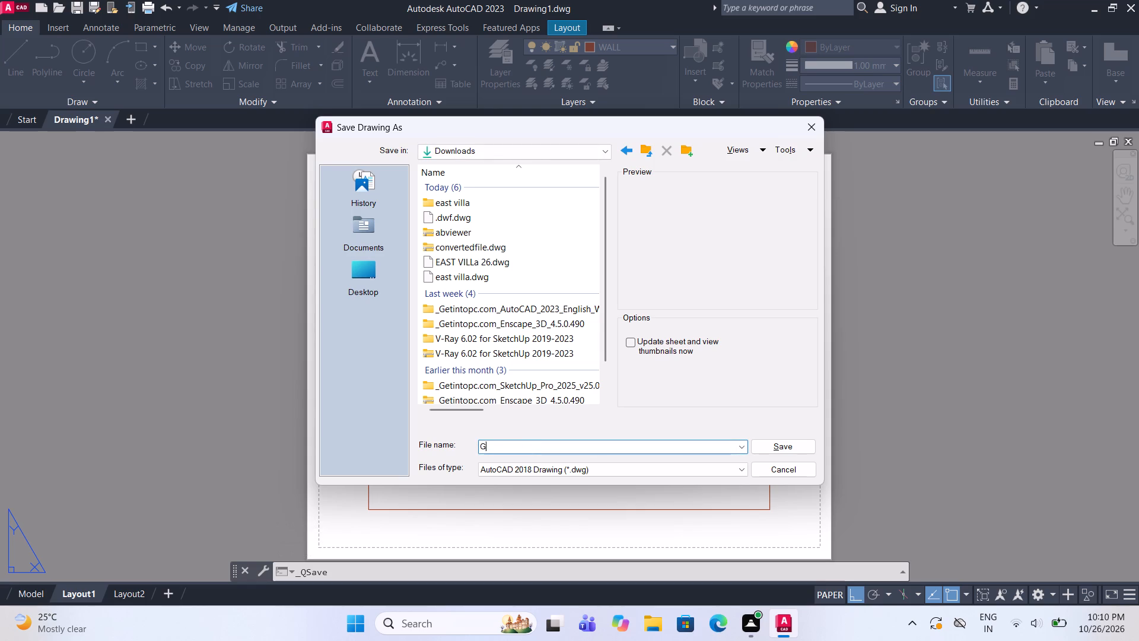
key("equal")
key("BackSpace")
type("+1")
left_click(796, 443)
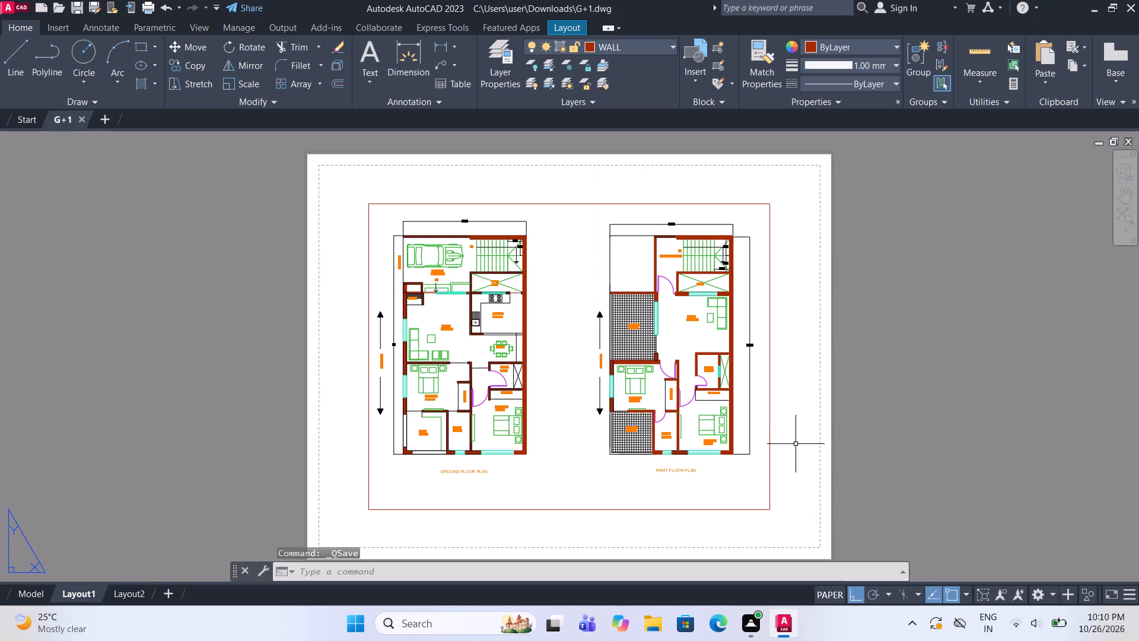
Set up Layout1's plot with AutoCAD PDF (High Quality Print).pc3, a window around the viewport frame, centred and fitted to paper, and apply it to the layout.
left_click(5, 9)
left_click(64, 329)
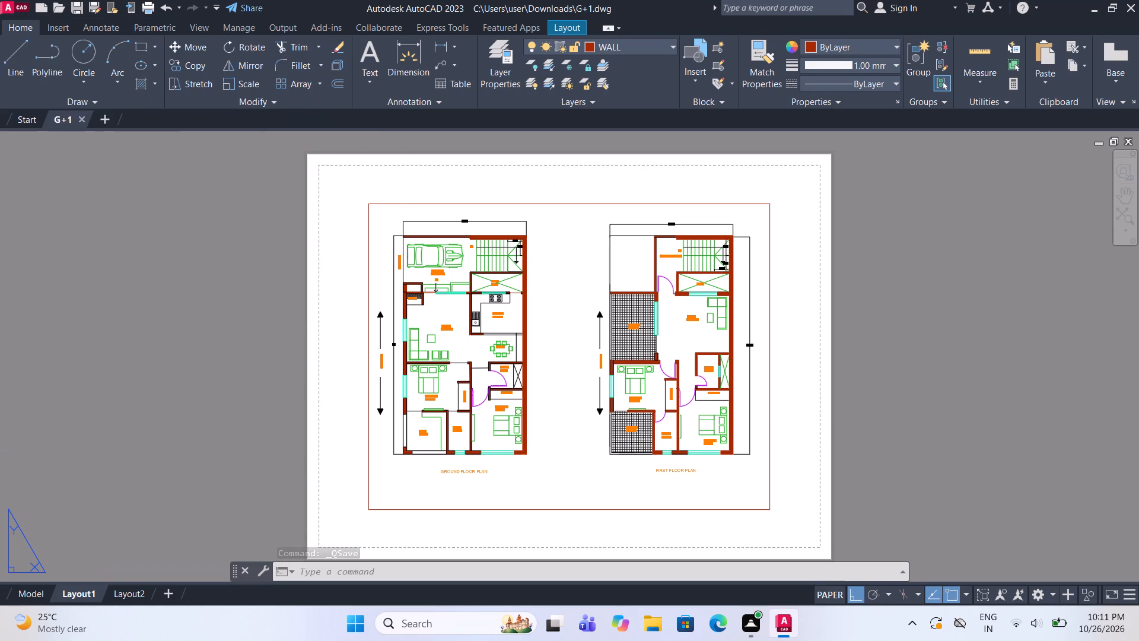
left_click(439, 199)
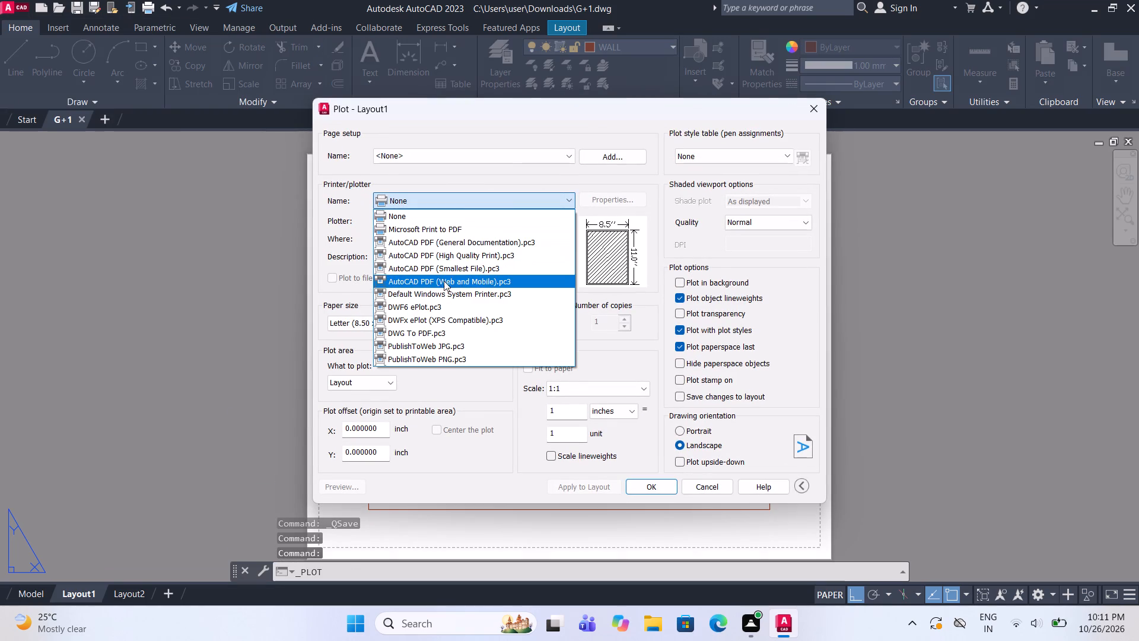
left_click(476, 255)
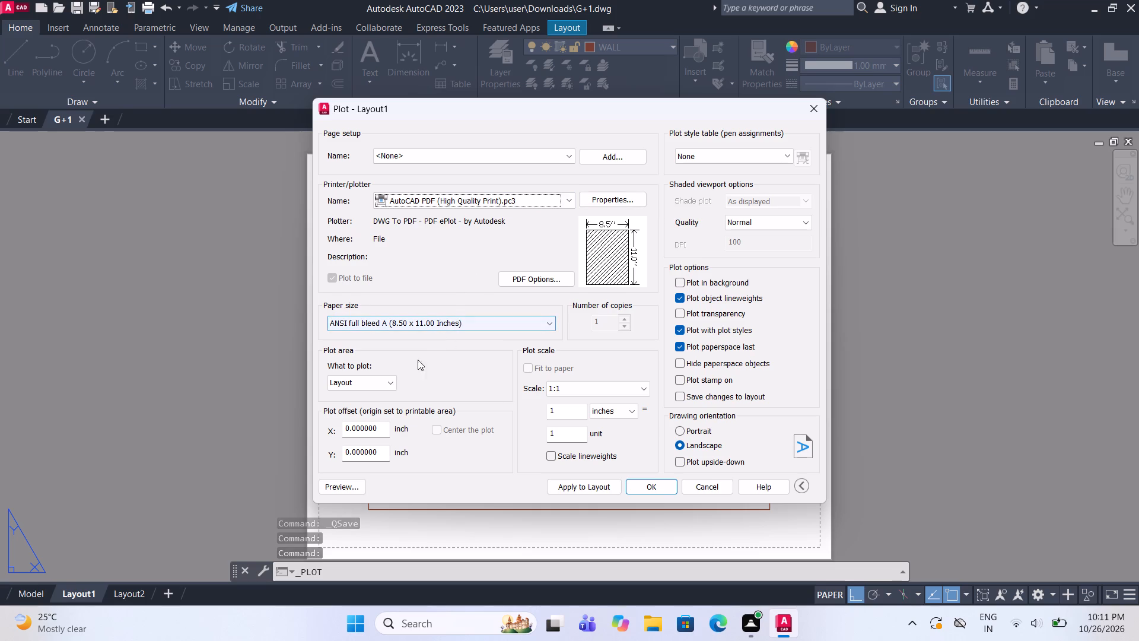
left_click(386, 378)
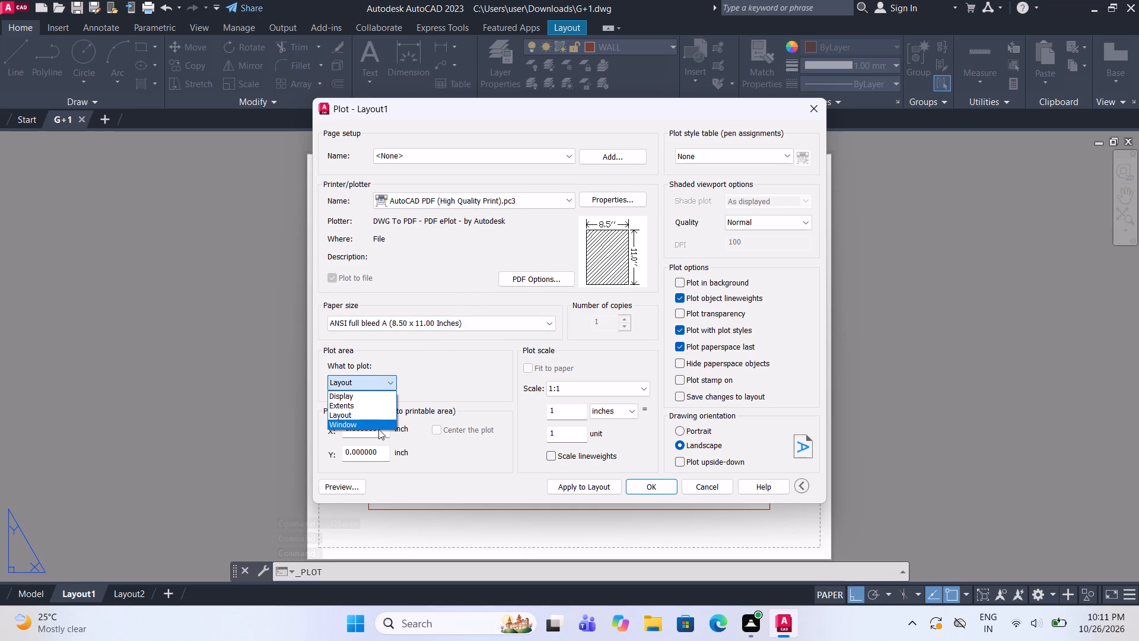
left_click(378, 427)
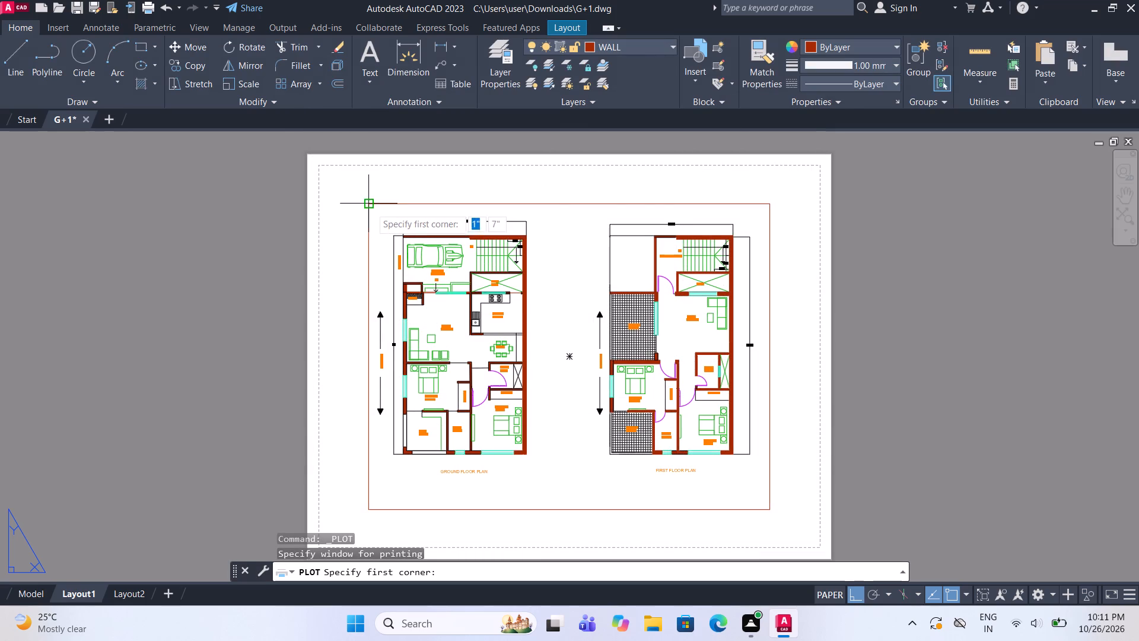
left_click(370, 207)
left_click(772, 515)
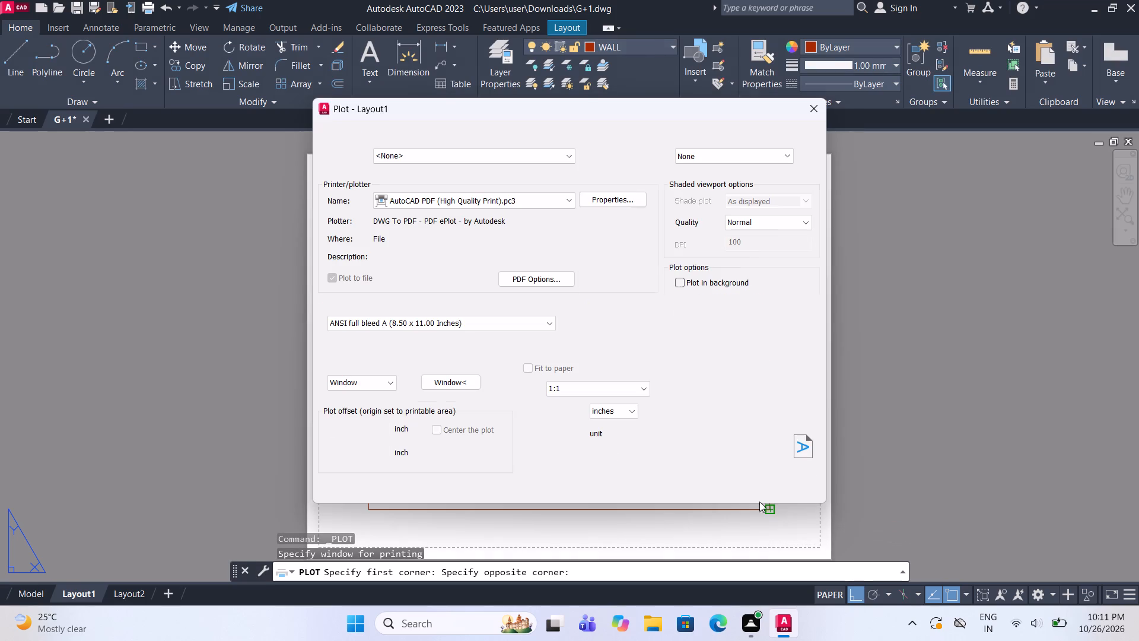
left_click(441, 426)
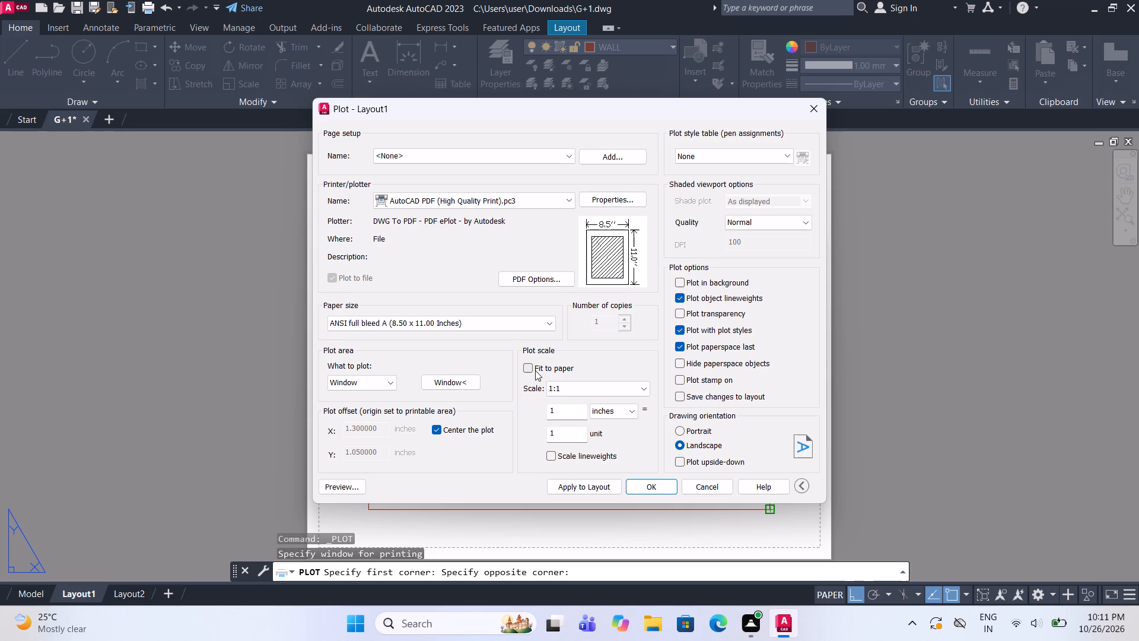
left_click(534, 369)
left_click(581, 491)
Plot Layout1 to G+1-Layout1.pdf in the Downloads folder and dismiss the PDF viewer.
left_click(647, 482)
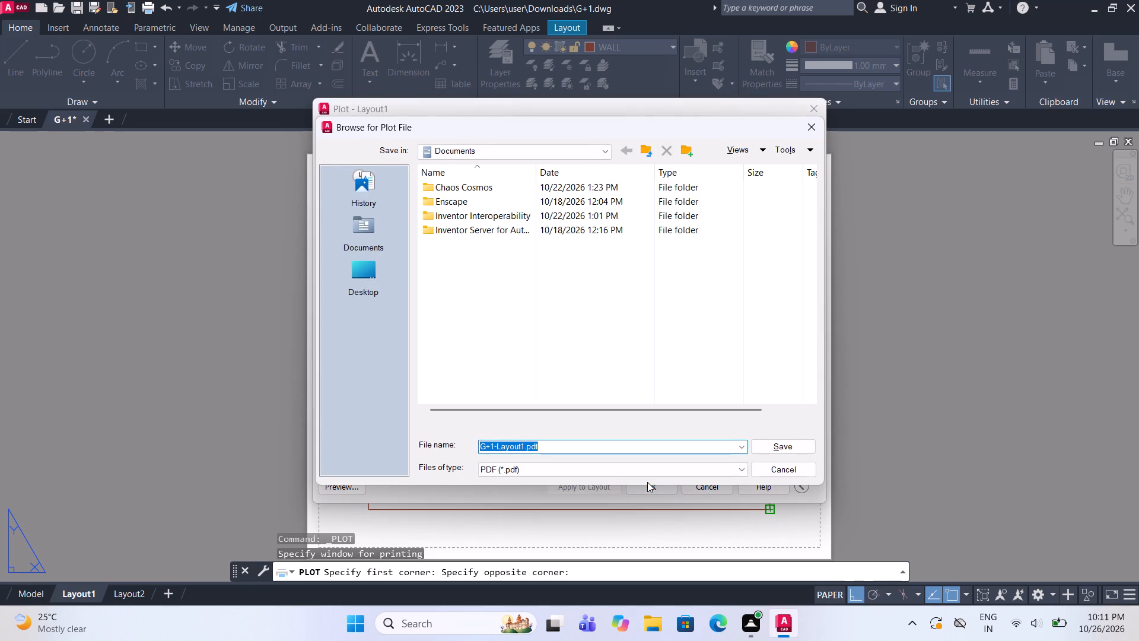
left_click(517, 155)
left_click(503, 290)
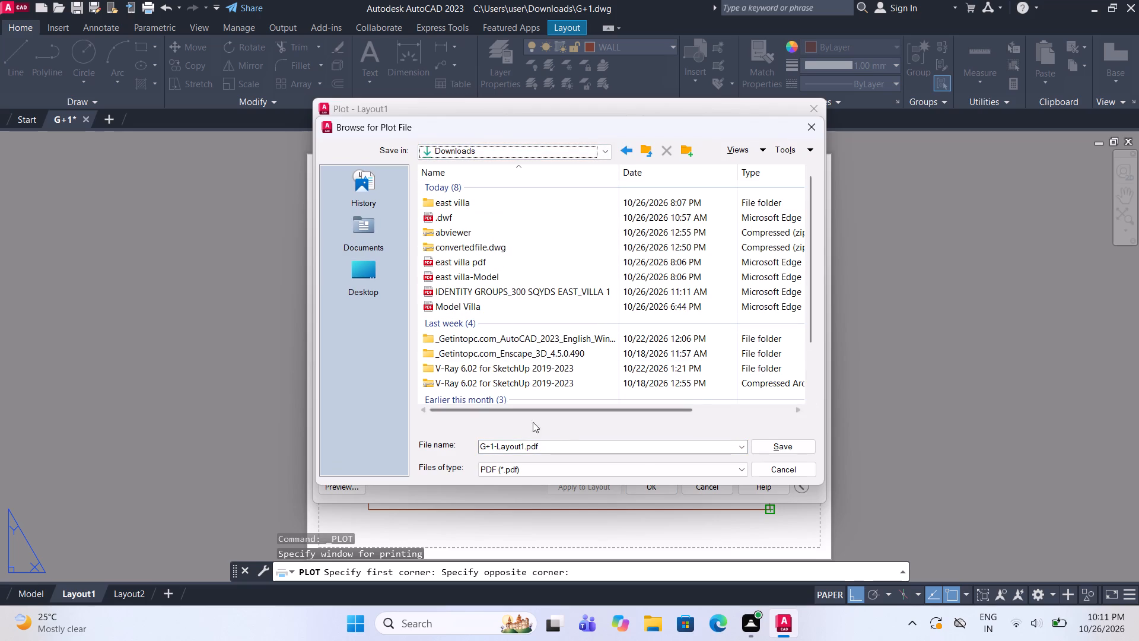
left_click(766, 443)
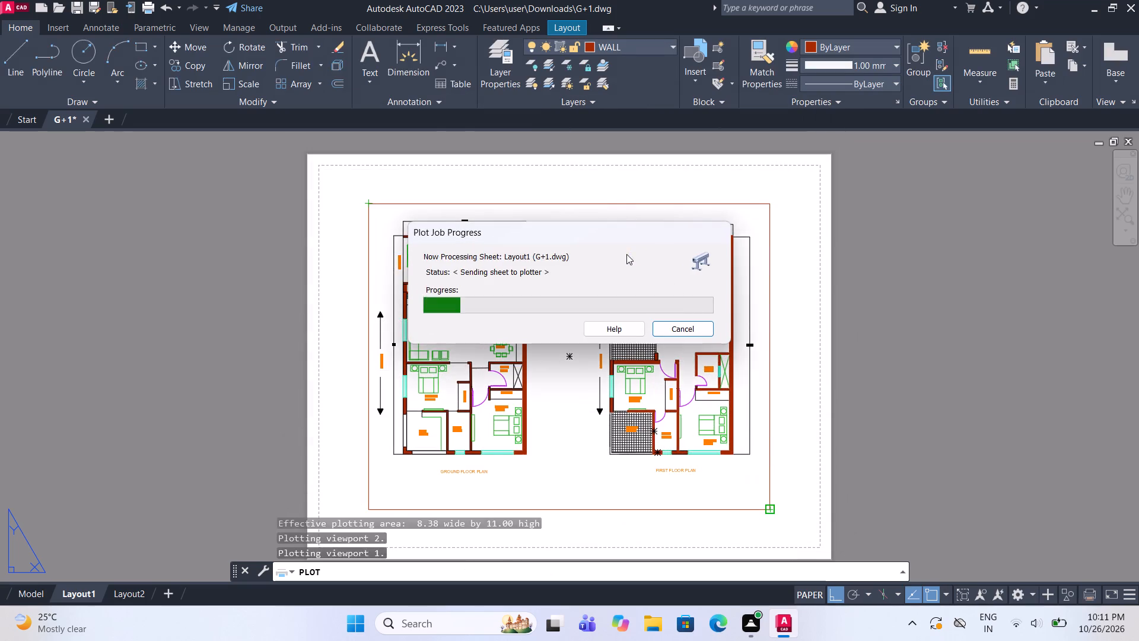
scroll(380, 150, "down", 1)
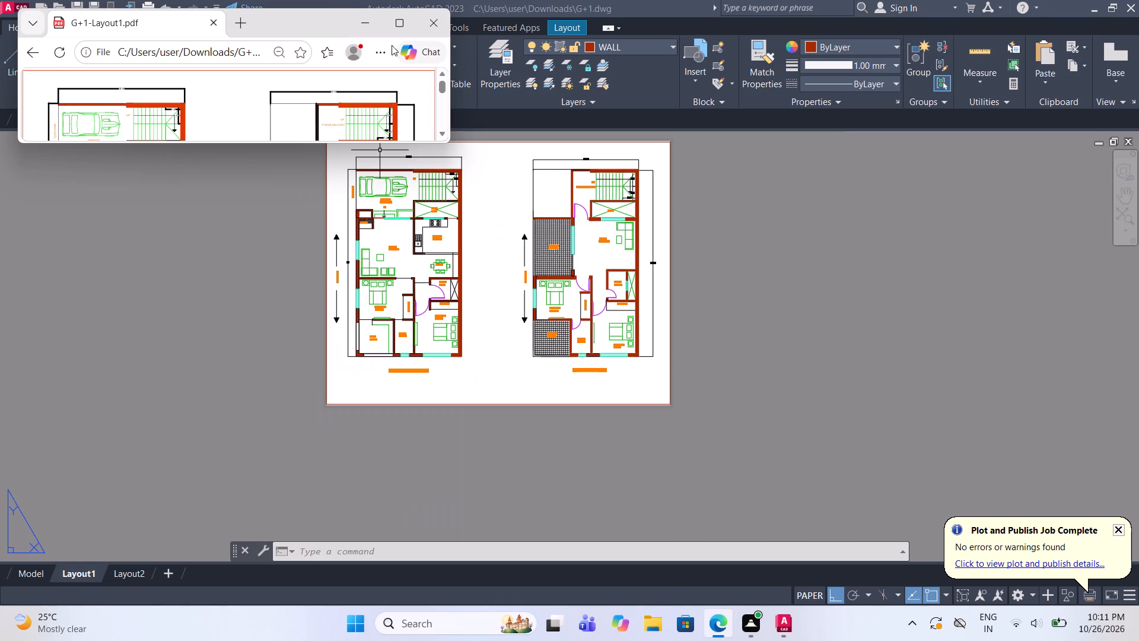
left_click(421, 23)
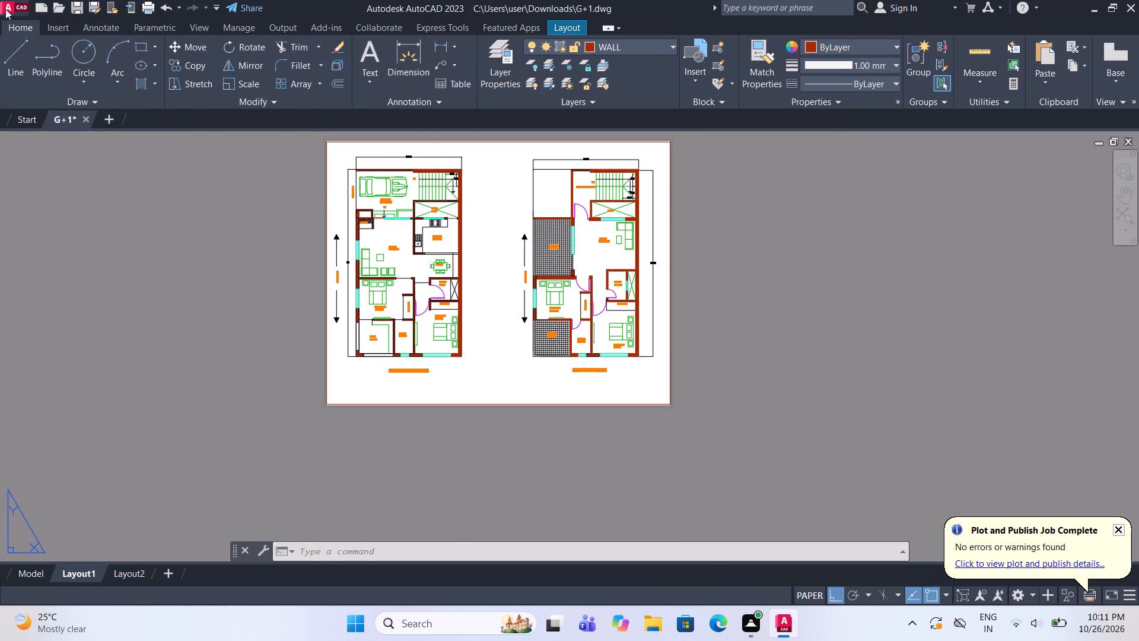
Export the current layout as G+1.dwf in the Downloads folder.
left_click(6, 8)
left_click(57, 260)
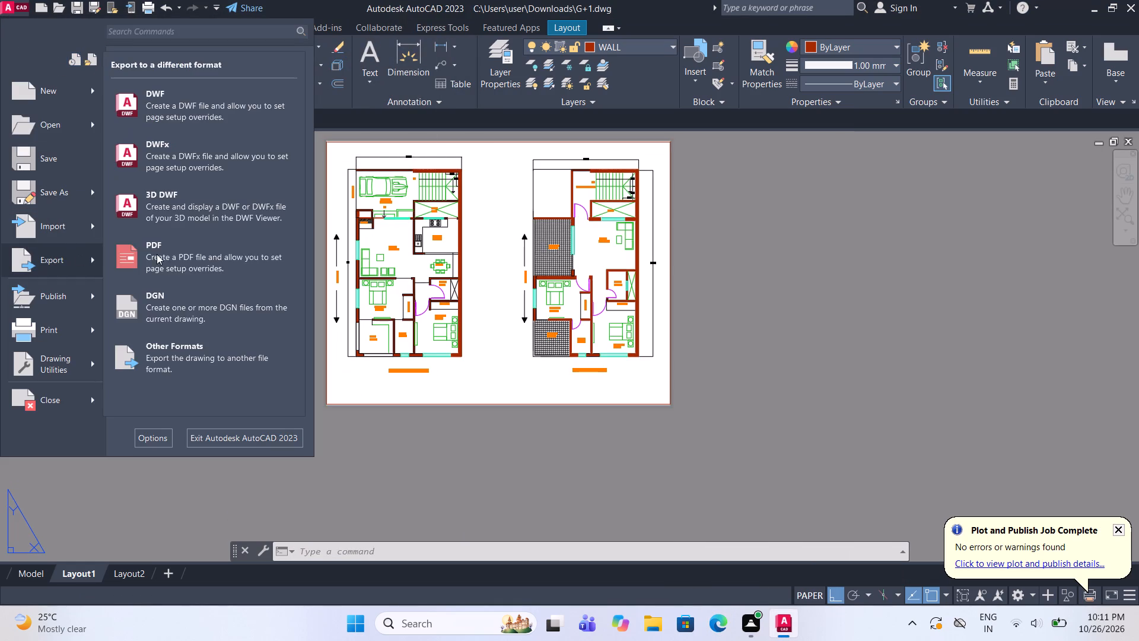
left_click(205, 105)
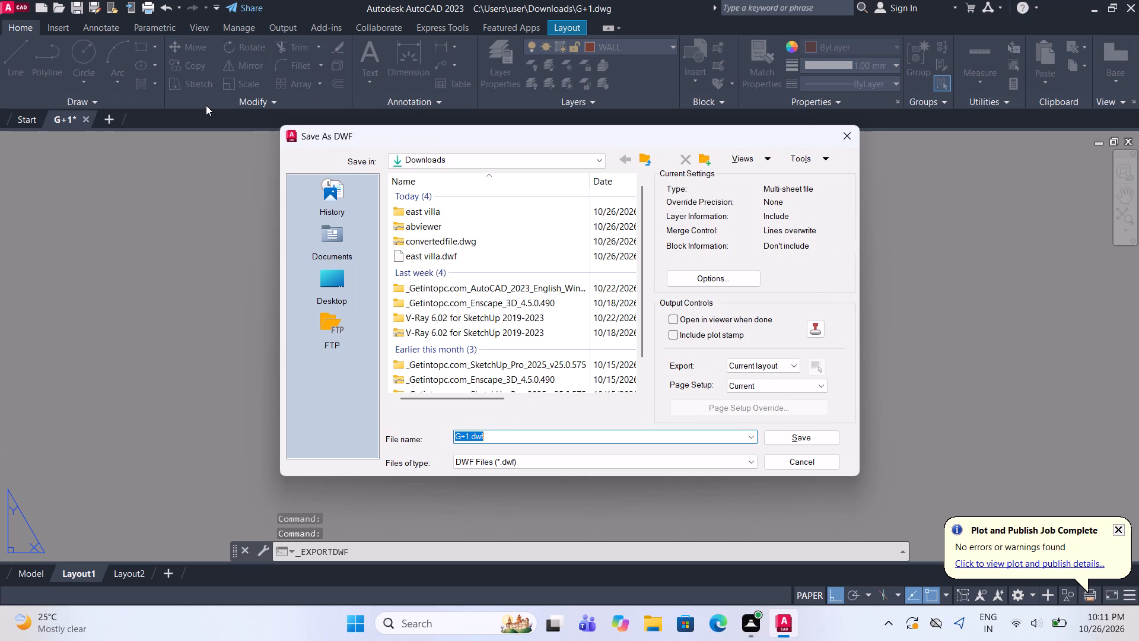
left_click(823, 431)
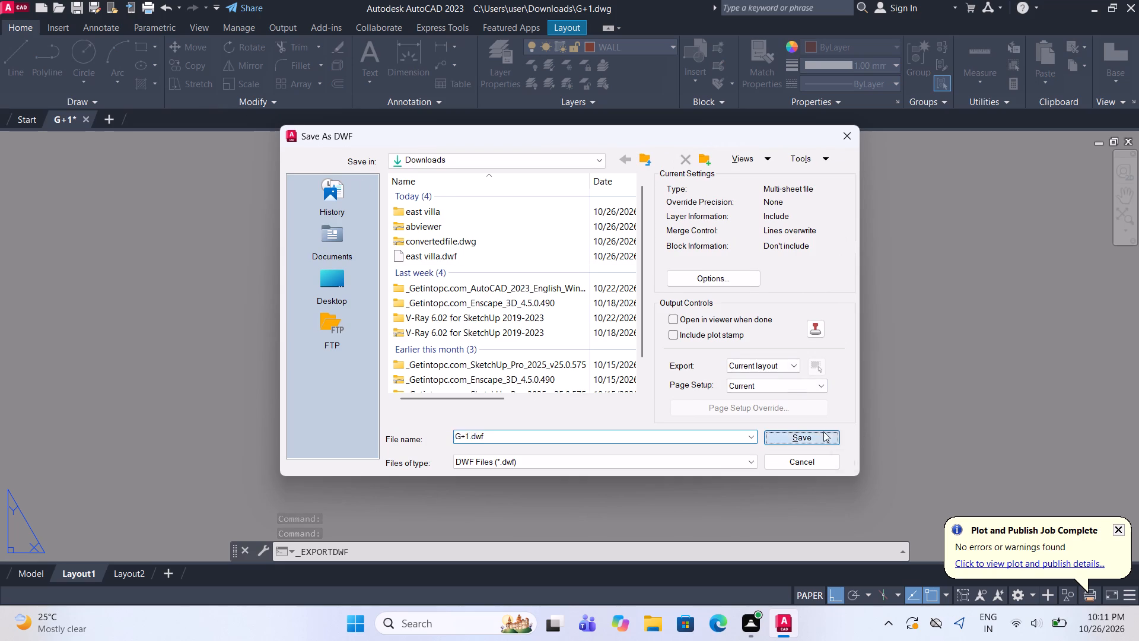